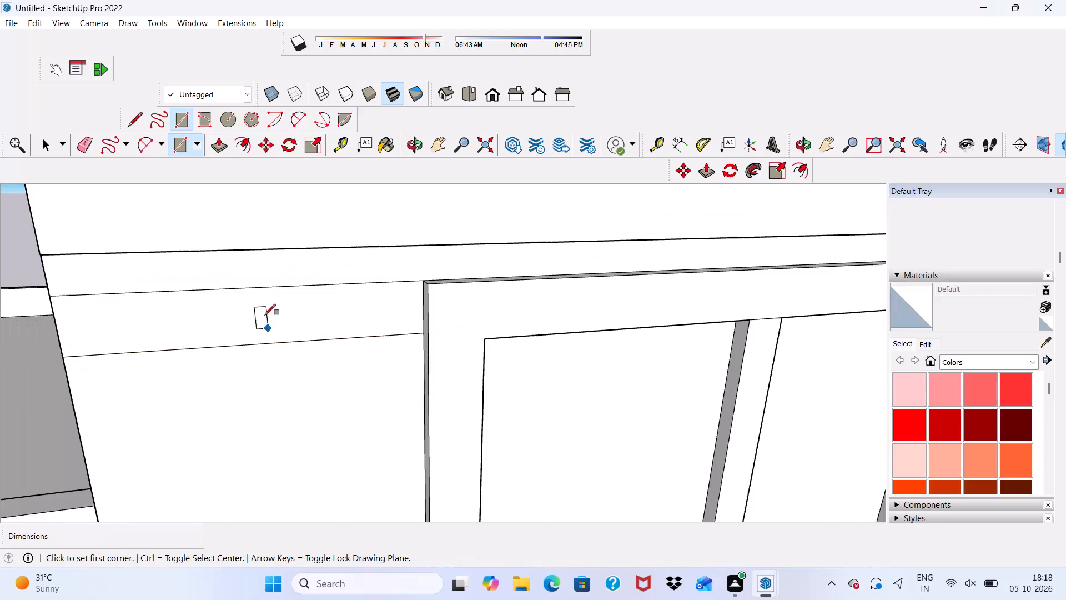
# Copy the thin cladding strip on the tower face left of the tall window about 9 13/16" straight down.
pyautogui.scroll(1, 278, 328)
pyautogui.moveTo(316, 334); pyautogui.dragTo(326, 309, button='middle')
pyautogui.scroll(3, 318, 292)
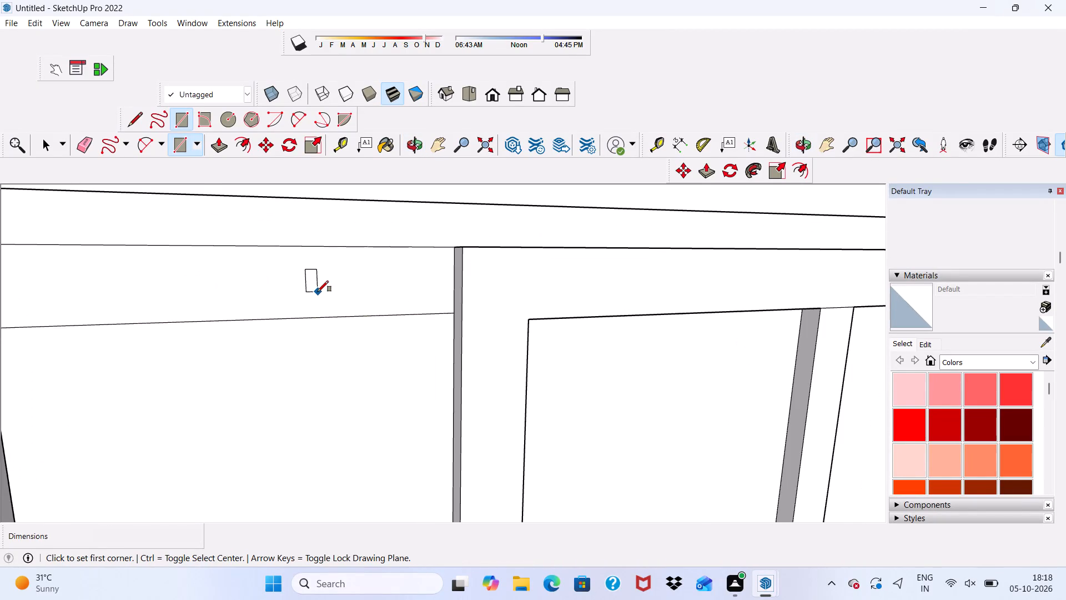
pyautogui.press('space')
pyautogui.click(318, 292)
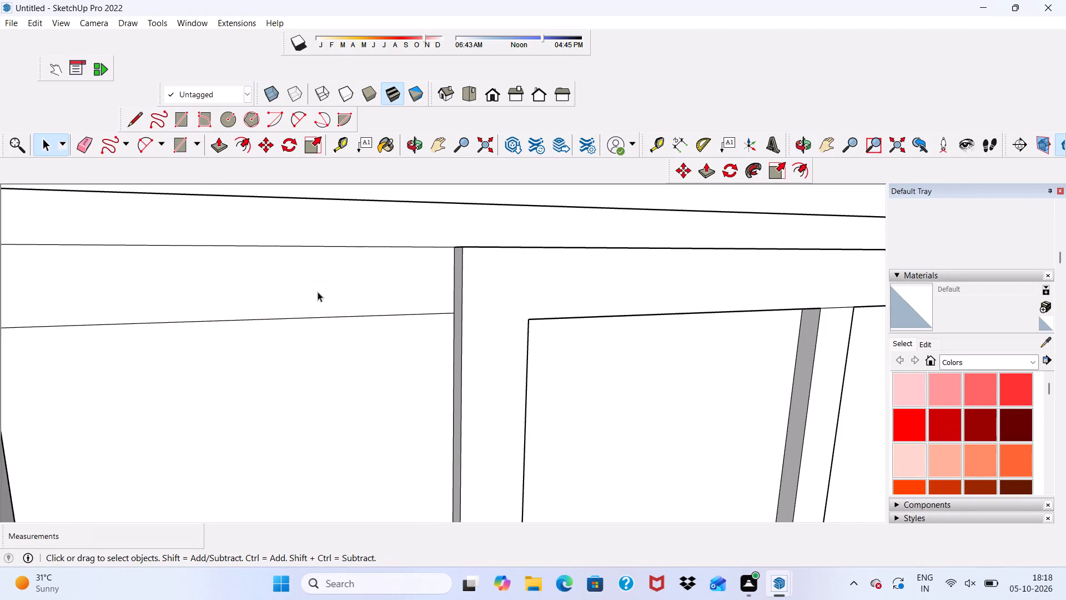
pyautogui.click(219, 145)
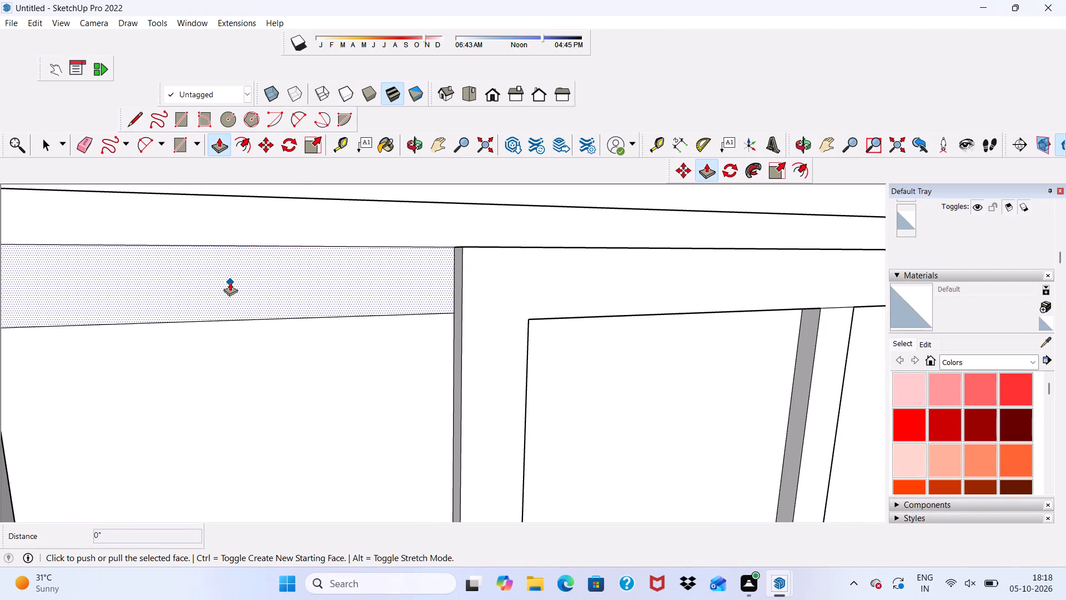
pyautogui.press('space')
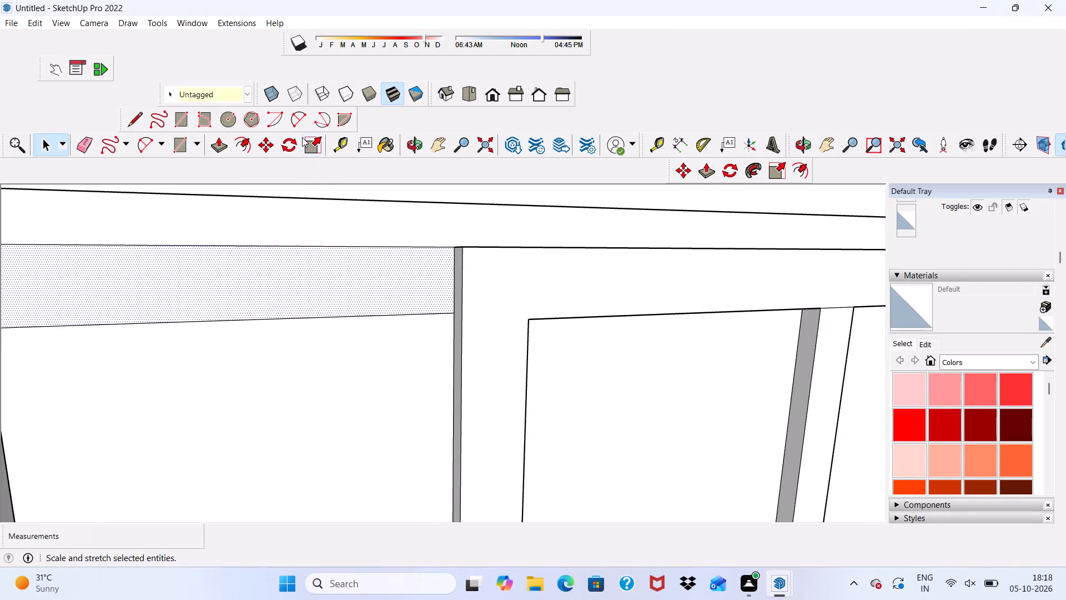
pyautogui.click(264, 142)
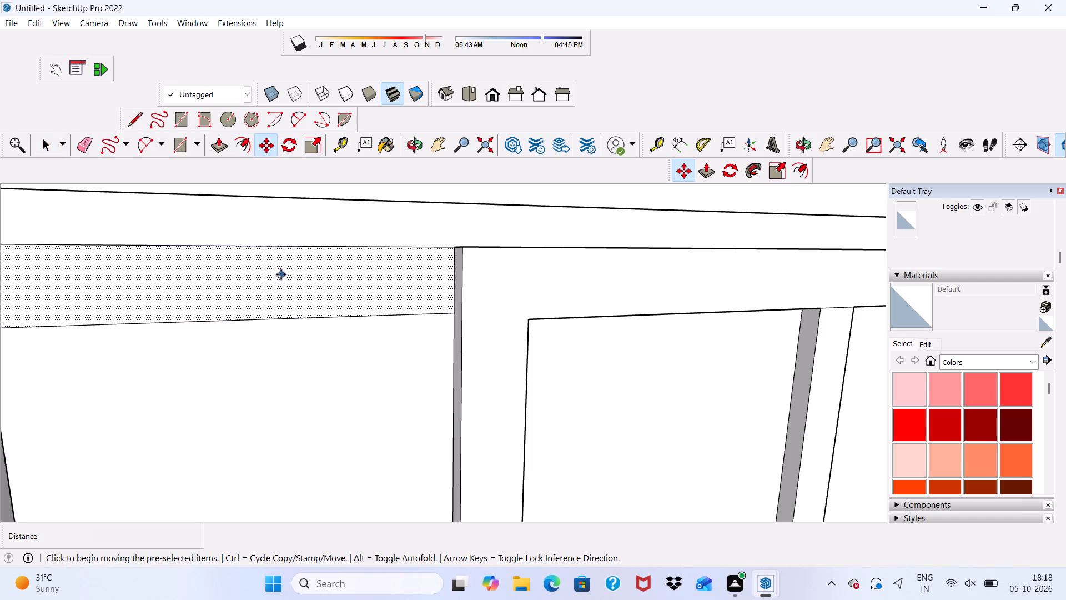
pyautogui.click(281, 274)
pyautogui.scroll(-5, 283, 334)
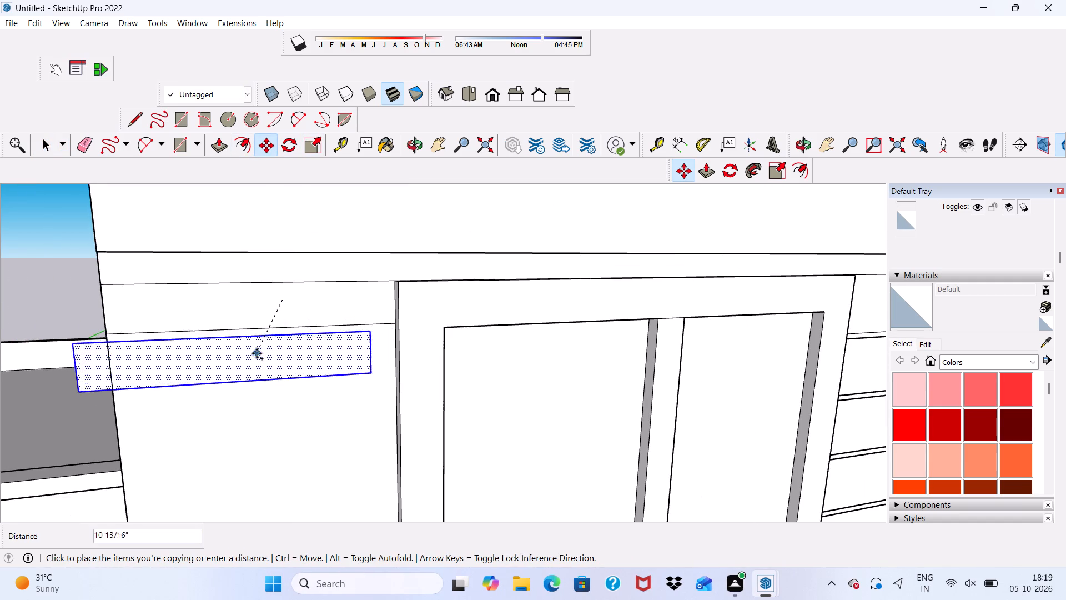
pyautogui.click(288, 353)
# Repeat the strip copy as an array of 25 down the tower face.
pyautogui.moveTo(280, 354); pyautogui.dragTo(299, 316, button='middle')
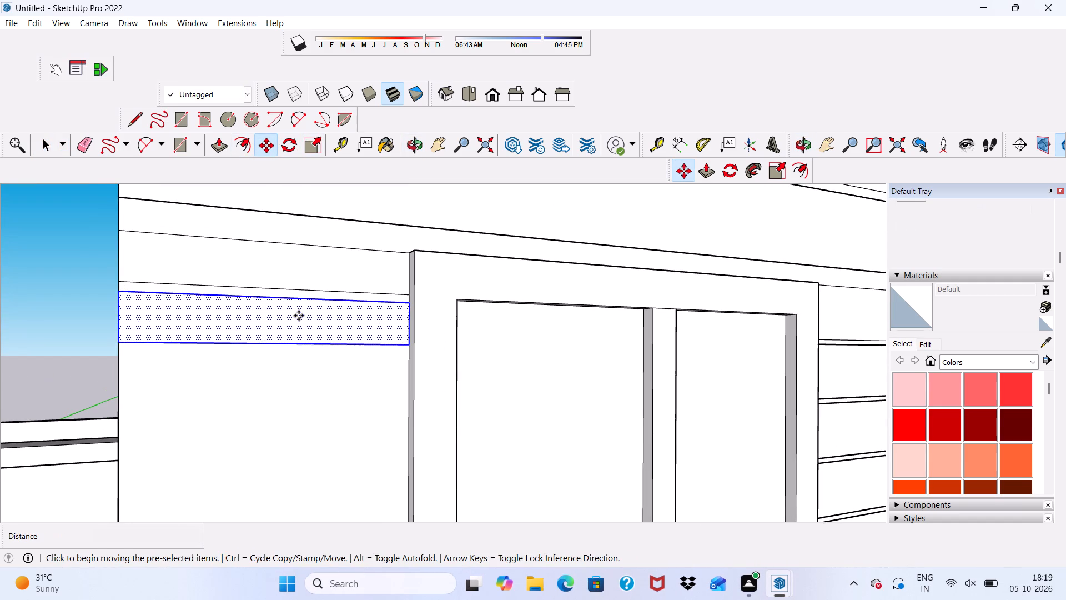
pyautogui.hotkey('shift', '*')
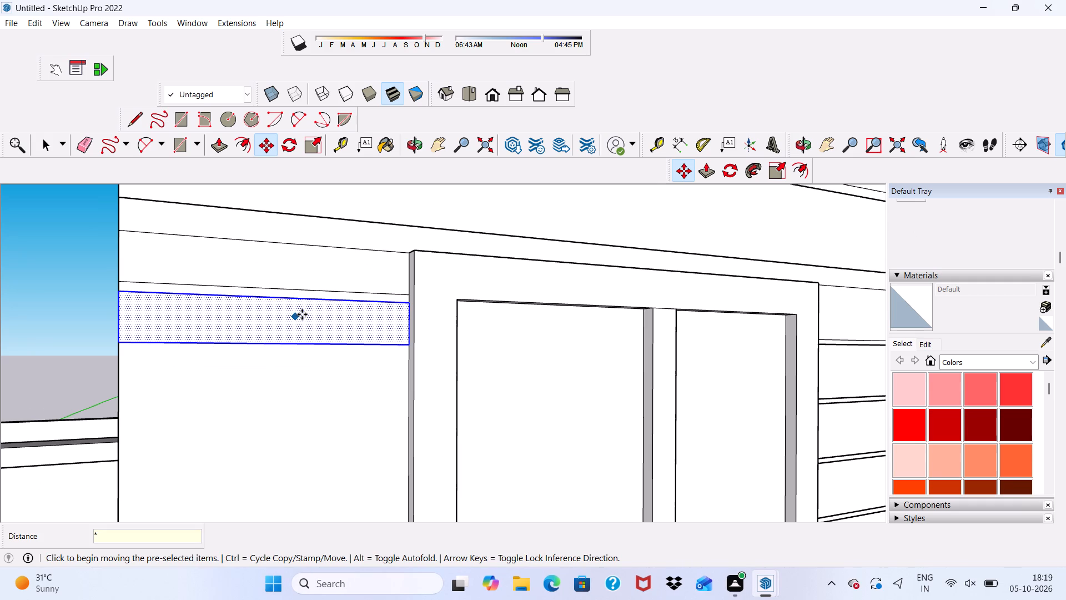
pyautogui.write('25')
pyautogui.press('Return')
# Copy the lowest strip left of the tall window about 9 3/16" straight down.
pyautogui.scroll(-2, 395, 383)
pyautogui.scroll(1, 403, 383)
pyautogui.scroll(-2, 415, 371)
pyautogui.scroll(1, 439, 346)
pyautogui.scroll(-19, 460, 324)
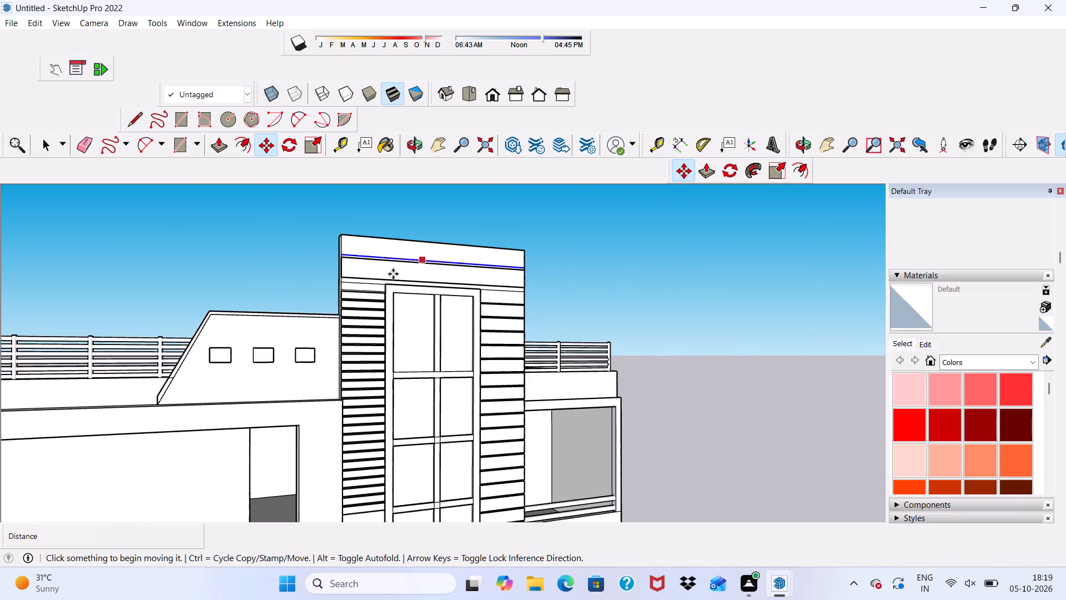
pyautogui.scroll(1, 386, 282)
pyautogui.scroll(-8, 393, 274)
pyautogui.scroll(5, 567, 347)
pyautogui.scroll(5, 340, 466)
pyautogui.scroll(-4, 164, 402)
pyautogui.scroll(-4, 185, 281)
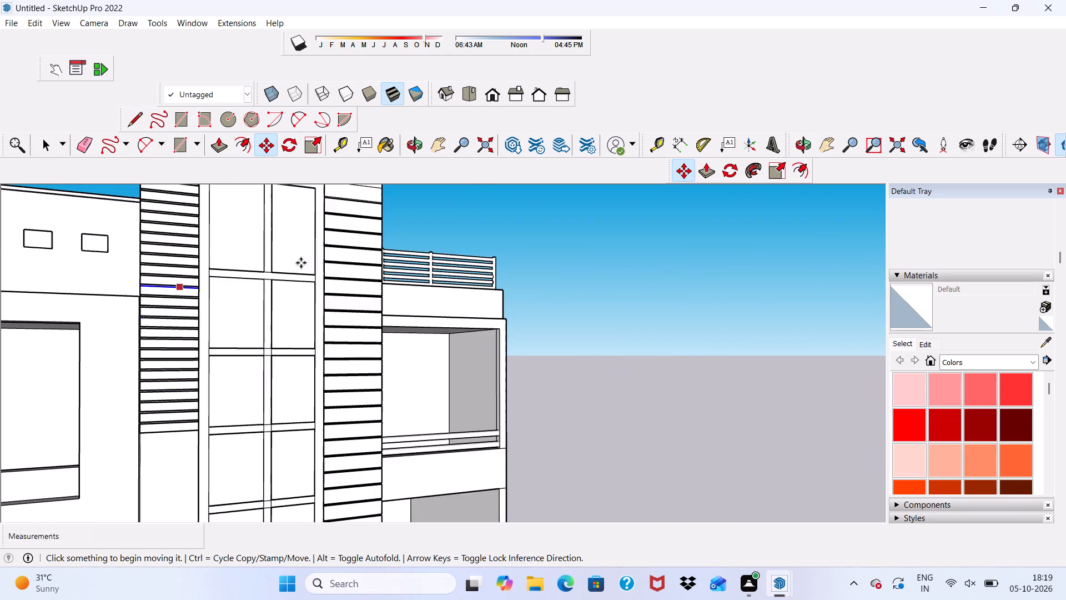
pyautogui.scroll(-10, 301, 263)
pyautogui.scroll(10, 134, 401)
pyautogui.scroll(-1, 499, 276)
pyautogui.moveTo(506, 276); pyautogui.dragTo(387, 311, button='middle')
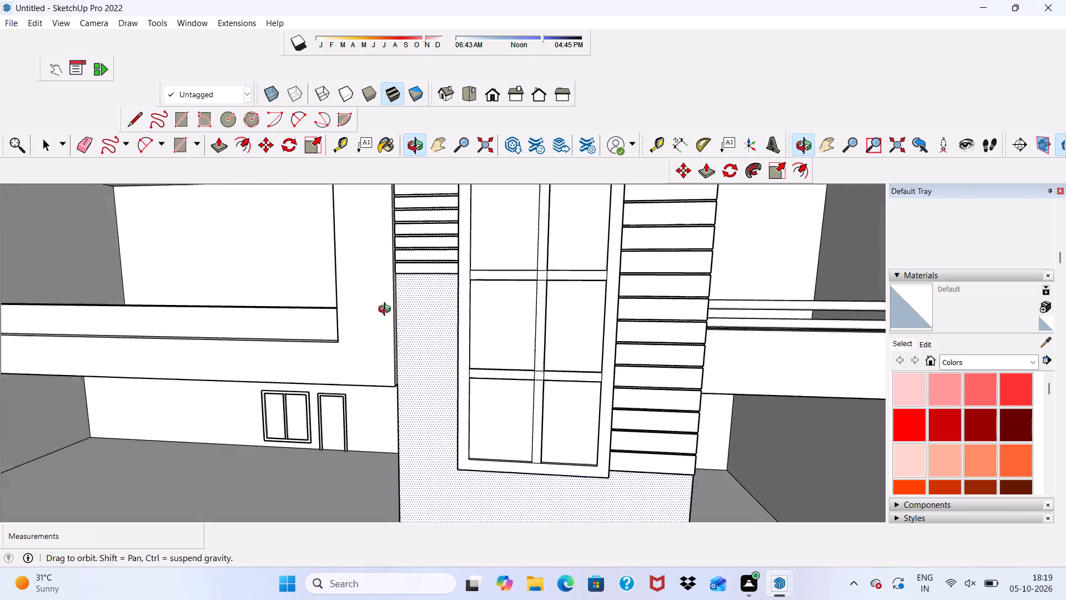
pyautogui.moveTo(387, 311); pyautogui.dragTo(355, 319, button='middle')
pyautogui.middleClick(355, 319)
pyautogui.scroll(18, 384, 278)
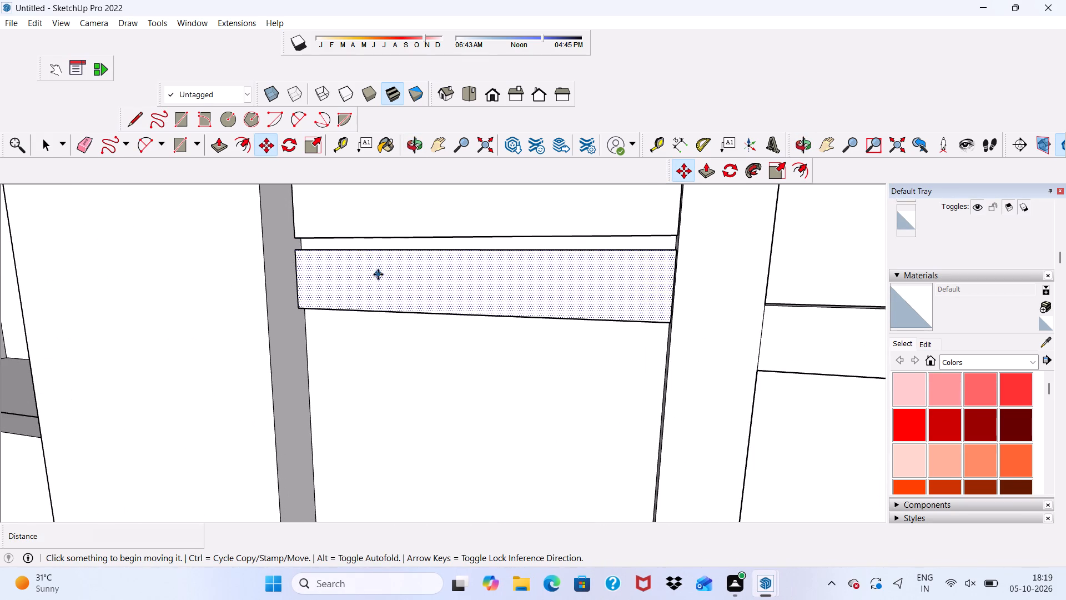
pyautogui.press('space')
pyautogui.click(361, 279)
pyautogui.click(361, 281)
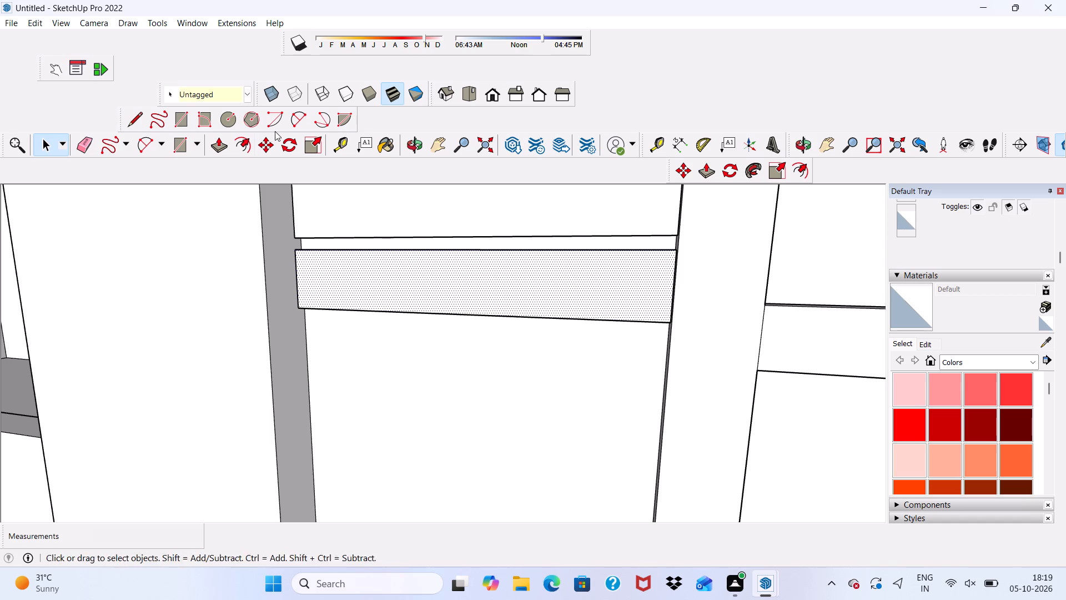
pyautogui.click(263, 138)
pyautogui.click(394, 313)
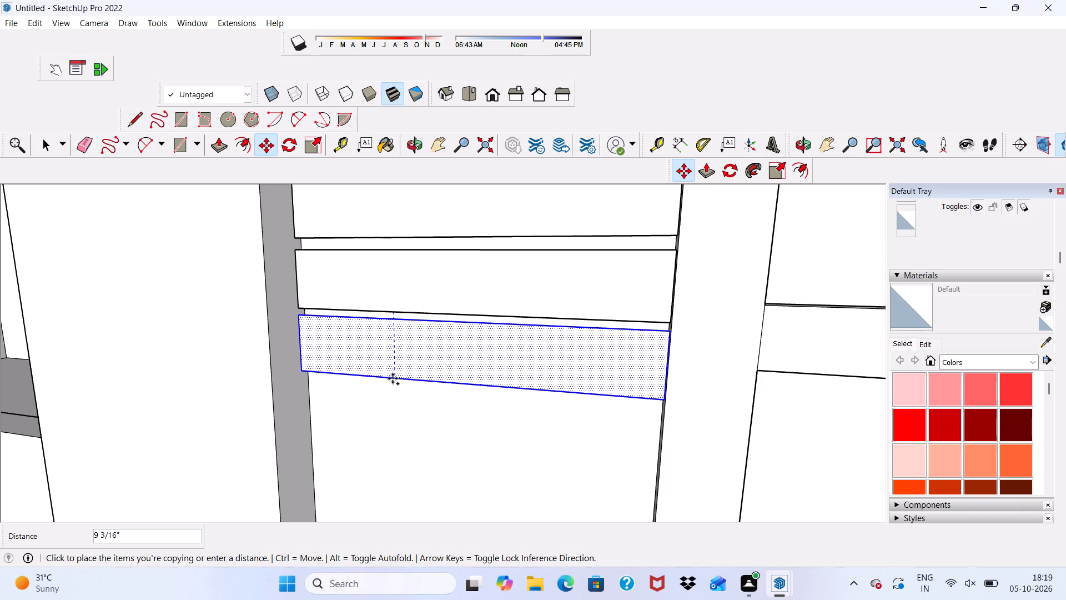
pyautogui.click(393, 378)
# Repeat the lowest strip's copy as an array of 25 continuing down the tower.
pyautogui.hotkey('shift', '*')
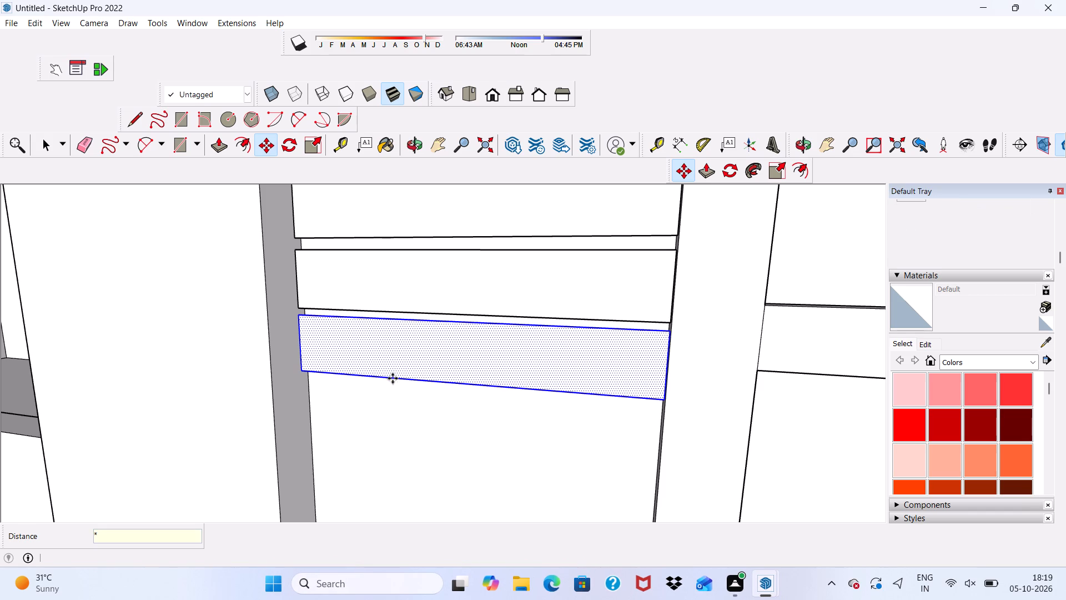
pyautogui.write('25')
pyautogui.press('Return')
# Erase the edges of the first surplus strips just below the bottom of the tall window frame.
pyautogui.scroll(1, 393, 378)
pyautogui.scroll(-13, 345, 418)
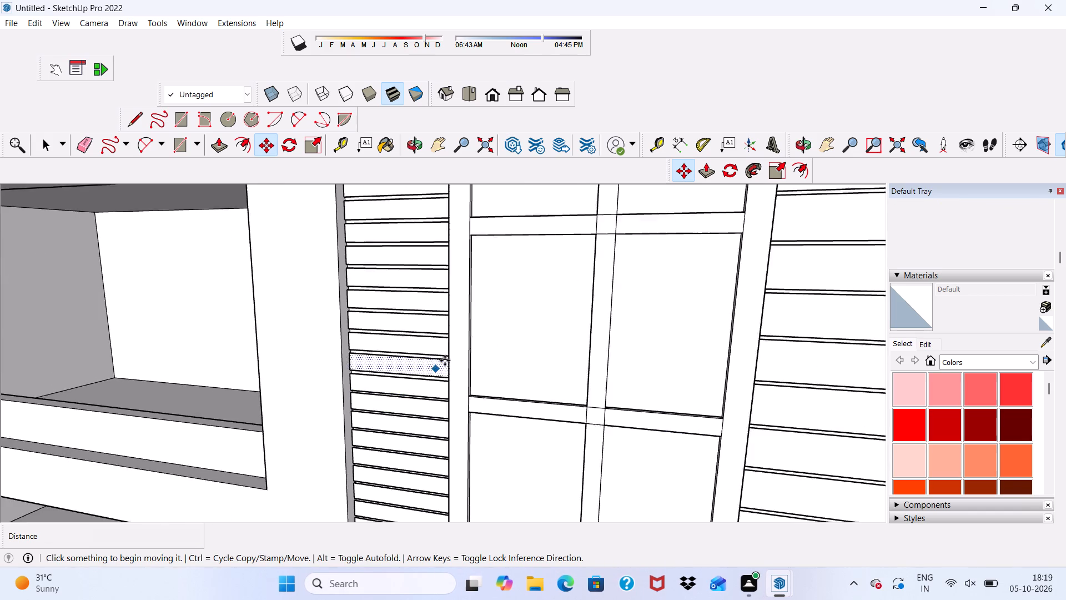
pyautogui.scroll(-4, 445, 361)
pyautogui.scroll(1, 445, 358)
pyautogui.scroll(-3, 445, 358)
pyautogui.scroll(3, 465, 319)
pyautogui.scroll(-8, 462, 322)
pyautogui.scroll(4, 443, 464)
pyautogui.scroll(-4, 443, 464)
pyautogui.moveTo(462, 455); pyautogui.dragTo(461, 351, button='middle')
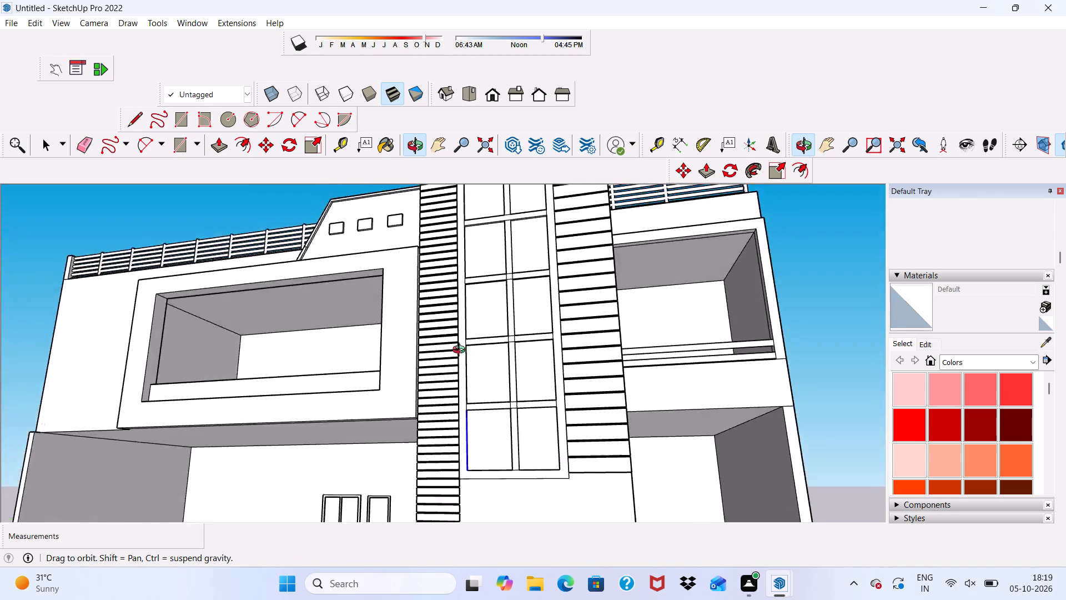
pyautogui.moveTo(461, 351); pyautogui.dragTo(360, 354, button='middle')
pyautogui.scroll(2, 394, 364)
pyautogui.press('space')
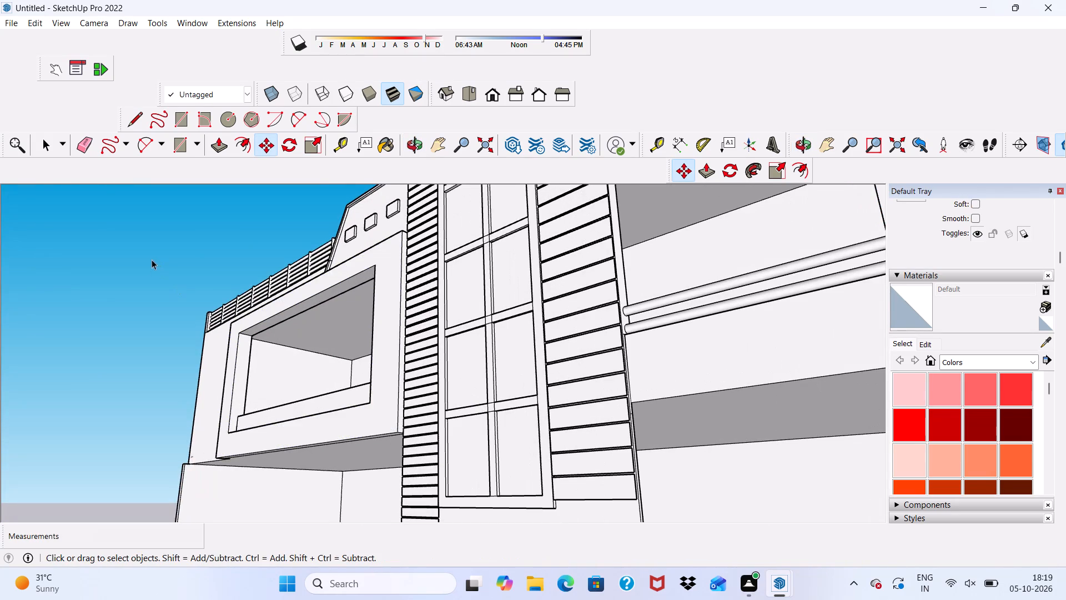
pyautogui.click(154, 258)
pyautogui.scroll(-1, 363, 380)
pyautogui.moveTo(416, 424); pyautogui.dragTo(480, 356, button='middle')
pyautogui.scroll(4, 479, 459)
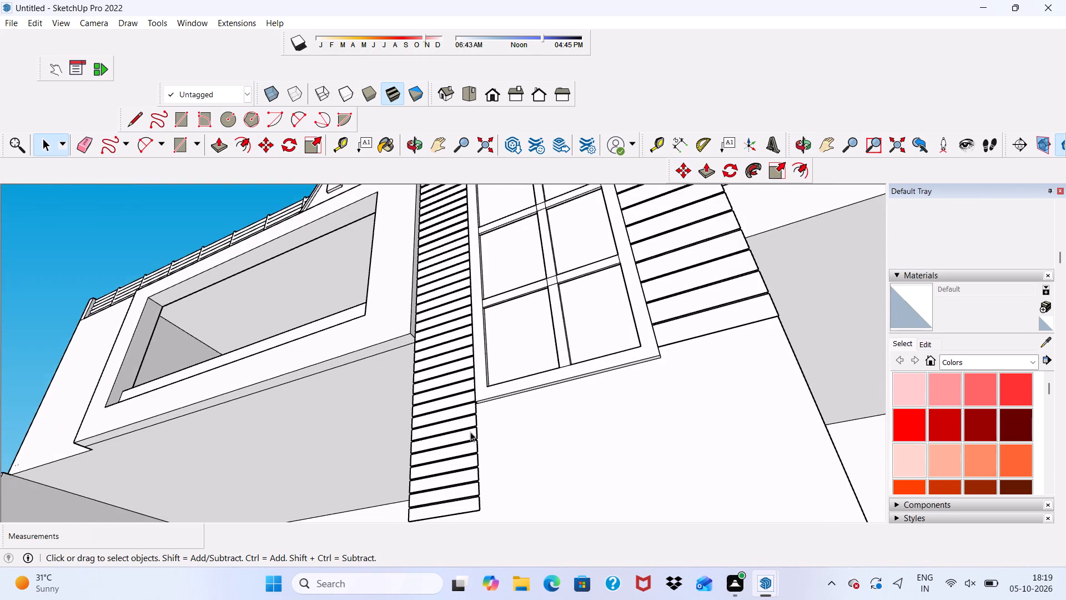
pyautogui.scroll(7, 455, 403)
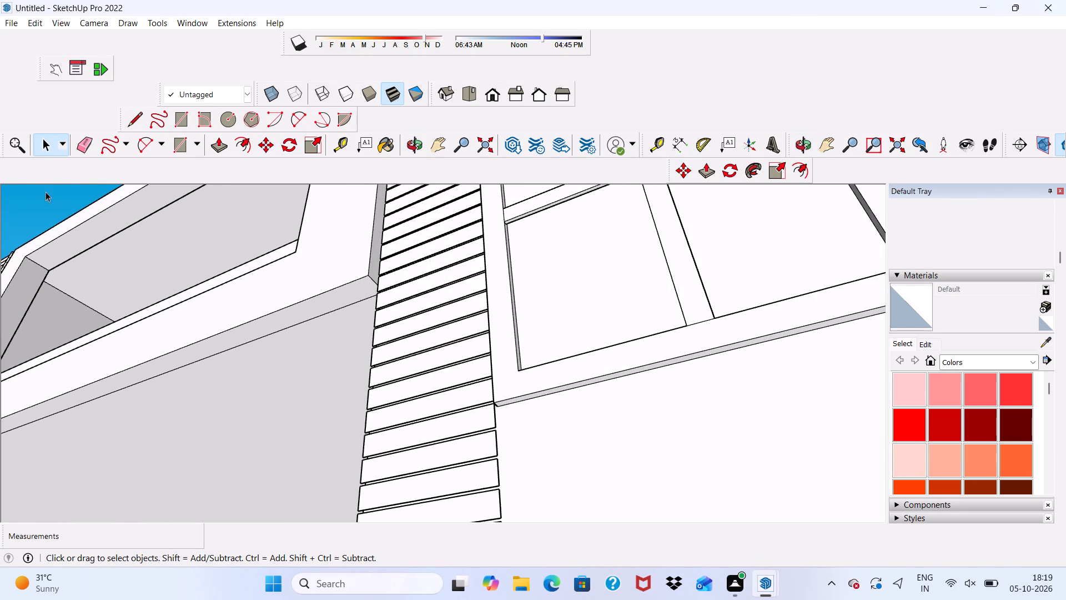
pyautogui.click(81, 139)
pyautogui.scroll(2, 380, 429)
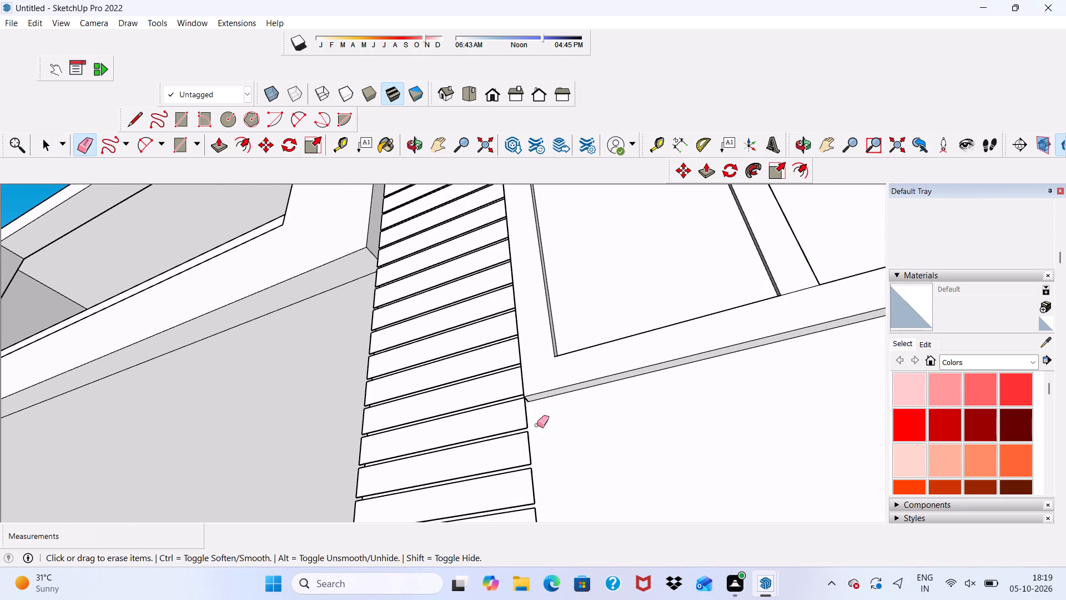
pyautogui.moveTo(527, 412); pyautogui.dragTo(468, 481)
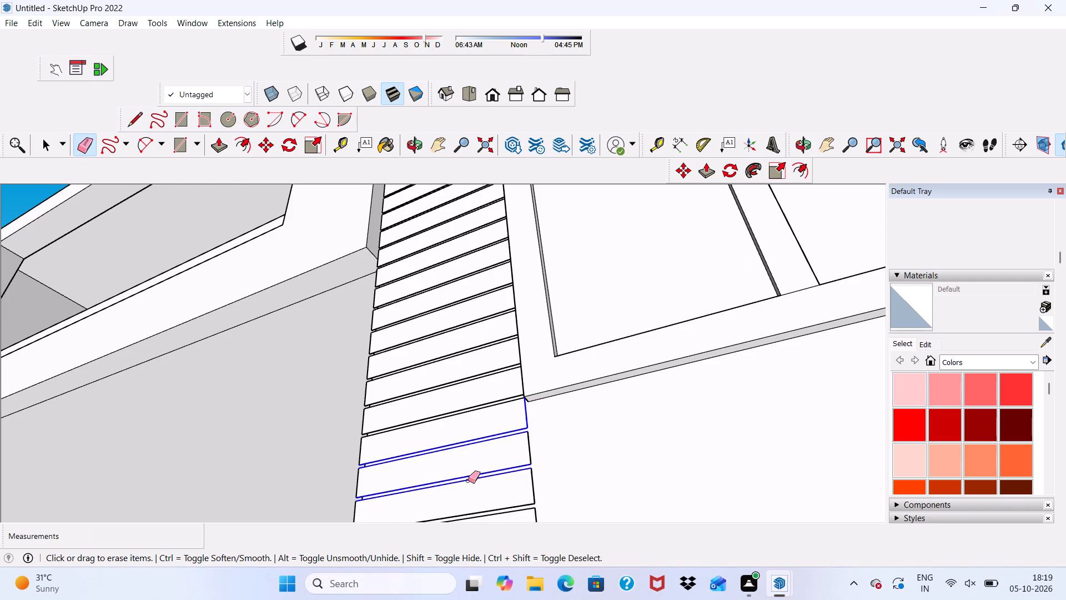
pyautogui.moveTo(468, 481); pyautogui.dragTo(467, 489)
pyautogui.scroll(-5, 458, 437)
pyautogui.scroll(10, 473, 418)
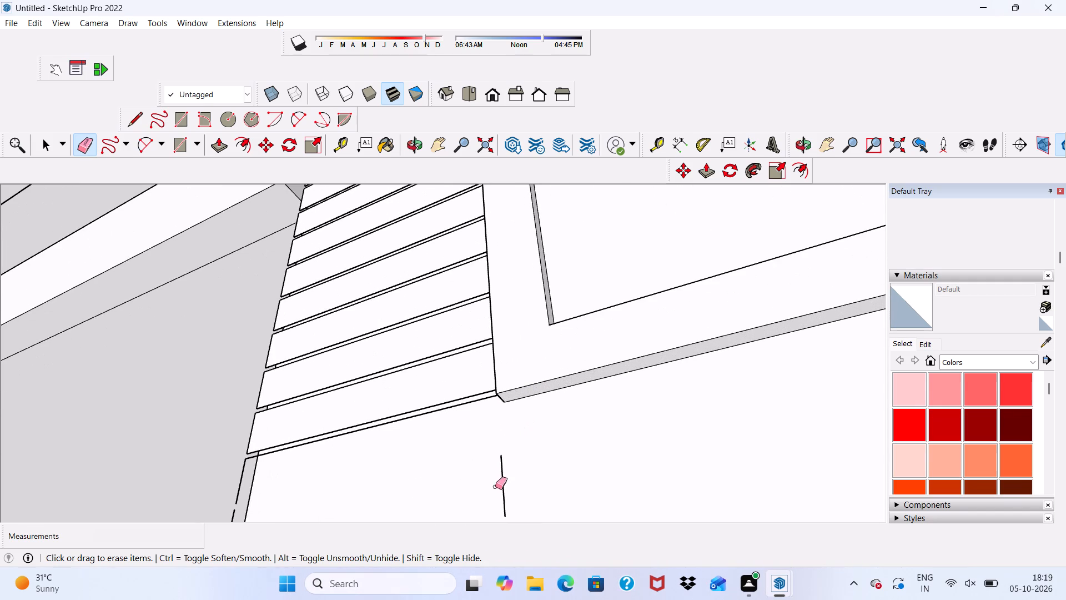
pyautogui.moveTo(501, 466); pyautogui.dragTo(504, 473)
pyautogui.scroll(-19, 472, 410)
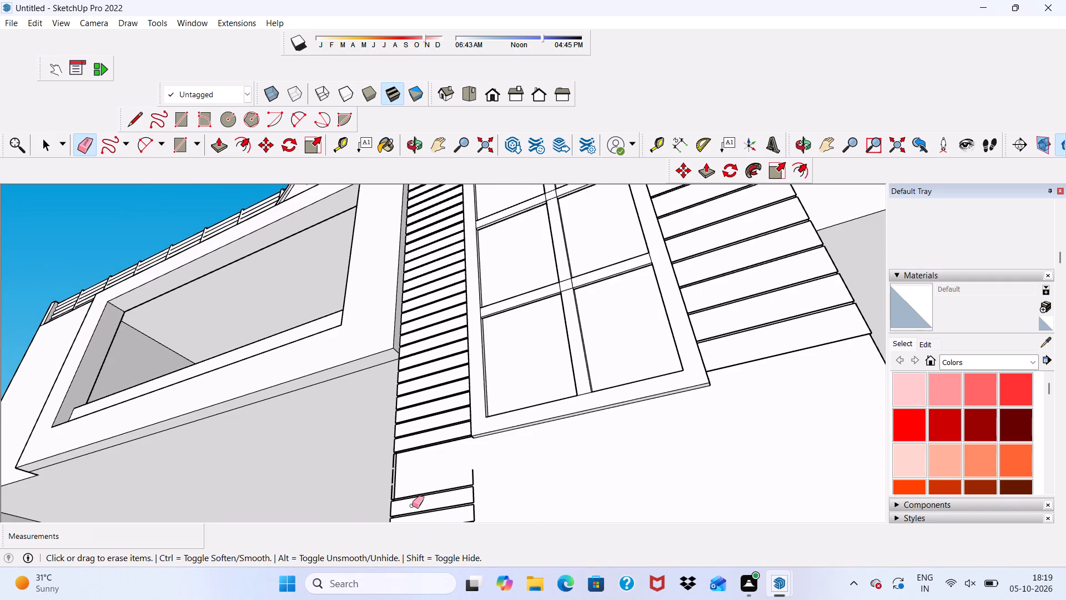
pyautogui.scroll(5, 399, 471)
pyautogui.moveTo(536, 480); pyautogui.dragTo(541, 491)
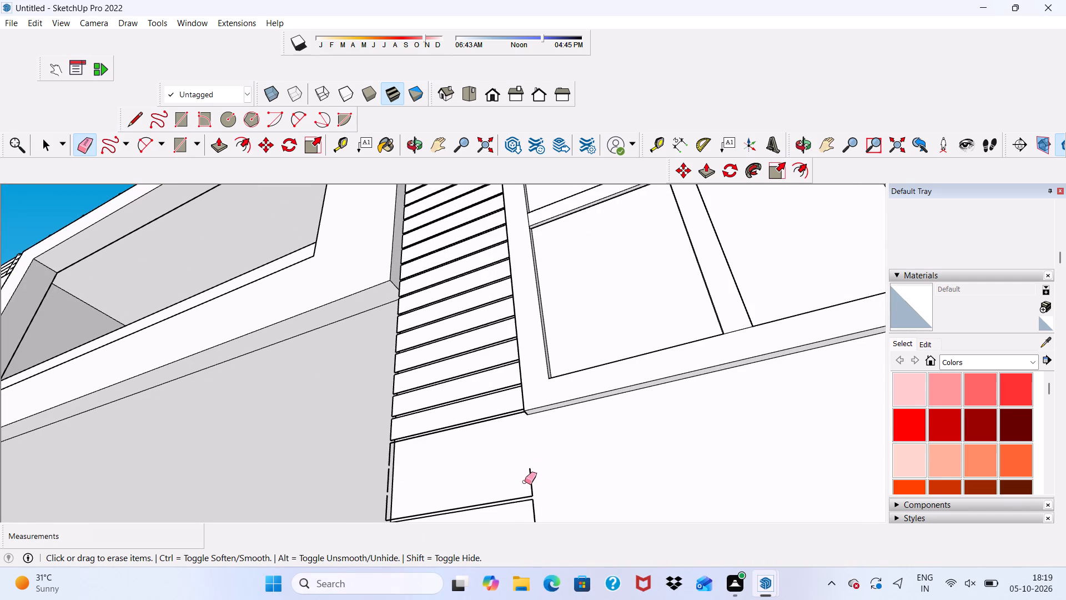
pyautogui.moveTo(526, 481); pyautogui.dragTo(529, 497)
# Erase the remaining horizontal edges of the surplus strips below the window frame's bottom level.
pyautogui.scroll(-12, 514, 481)
pyautogui.scroll(1, 486, 473)
pyautogui.scroll(-1, 486, 472)
pyautogui.scroll(1, 486, 473)
pyautogui.scroll(-11, 486, 476)
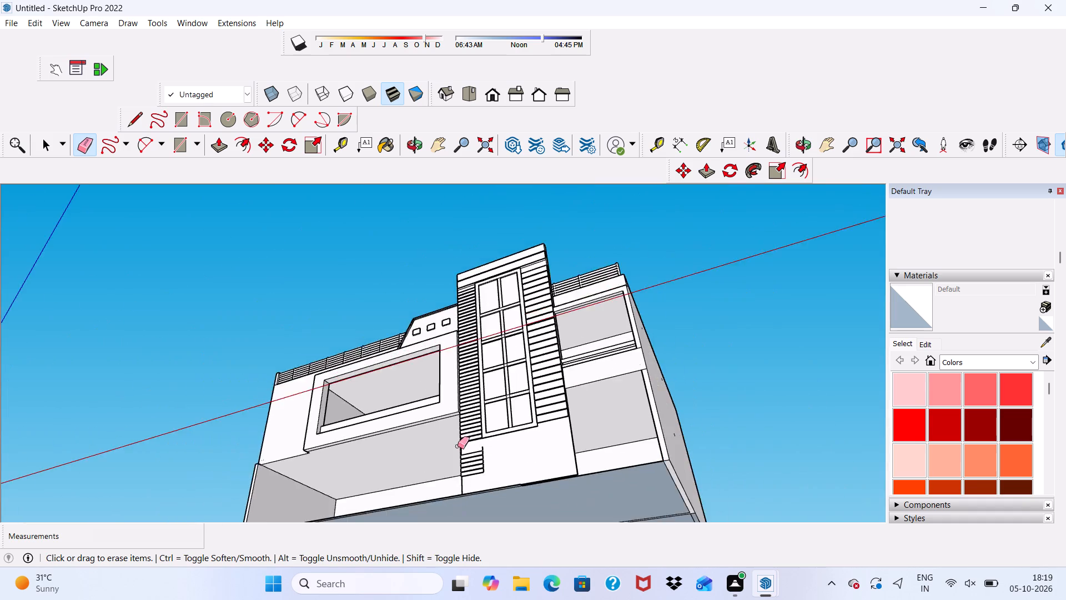
pyautogui.moveTo(457, 446); pyautogui.dragTo(506, 512, button='middle')
pyautogui.scroll(11, 506, 512)
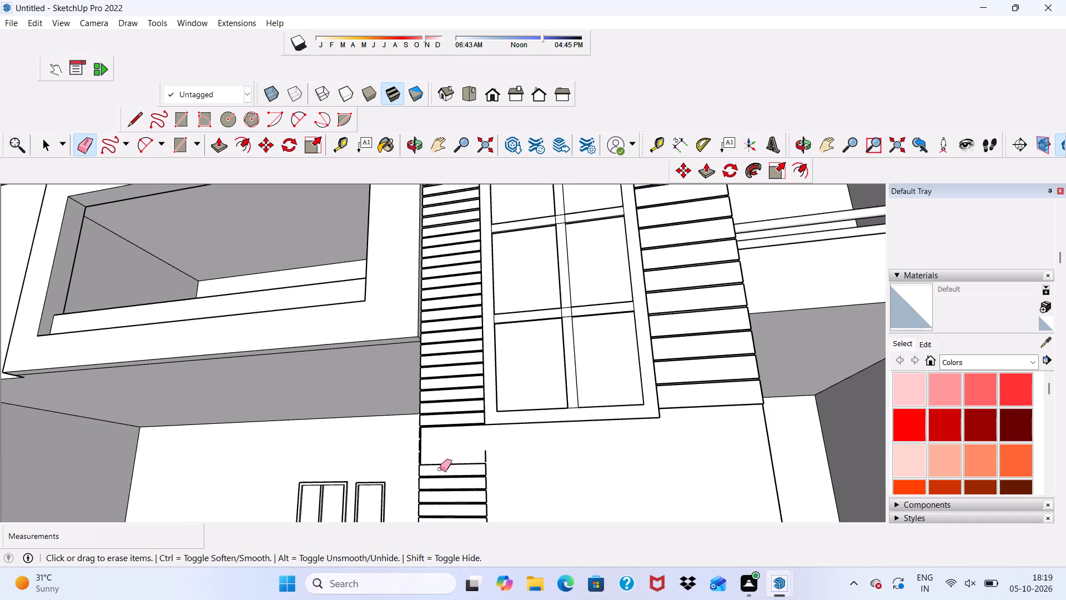
pyautogui.moveTo(439, 467); pyautogui.dragTo(451, 516)
pyautogui.scroll(-5, 458, 438)
pyautogui.scroll(4, 471, 469)
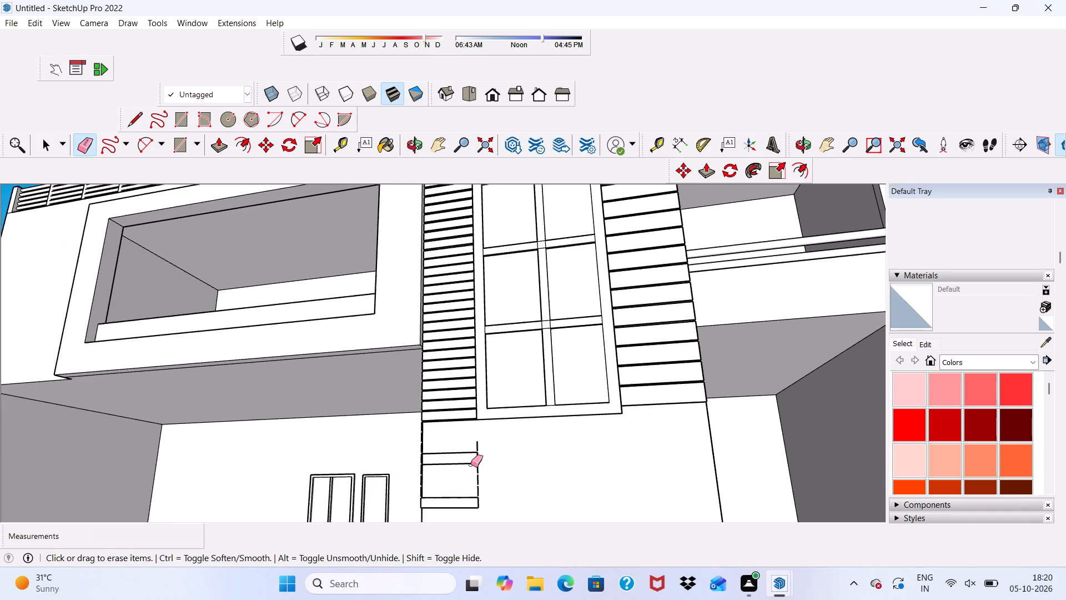
pyautogui.moveTo(466, 448); pyautogui.dragTo(469, 515)
# Erase the leftover vertical edge segments on the window side of the removed strips.
pyautogui.scroll(4, 471, 468)
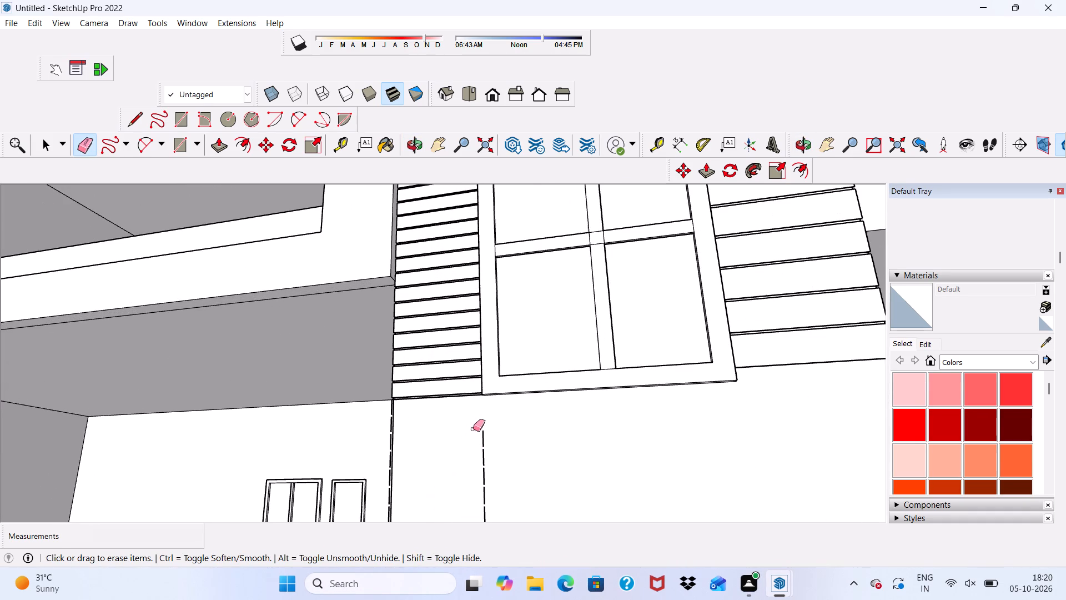
pyautogui.moveTo(485, 437); pyautogui.dragTo(487, 497)
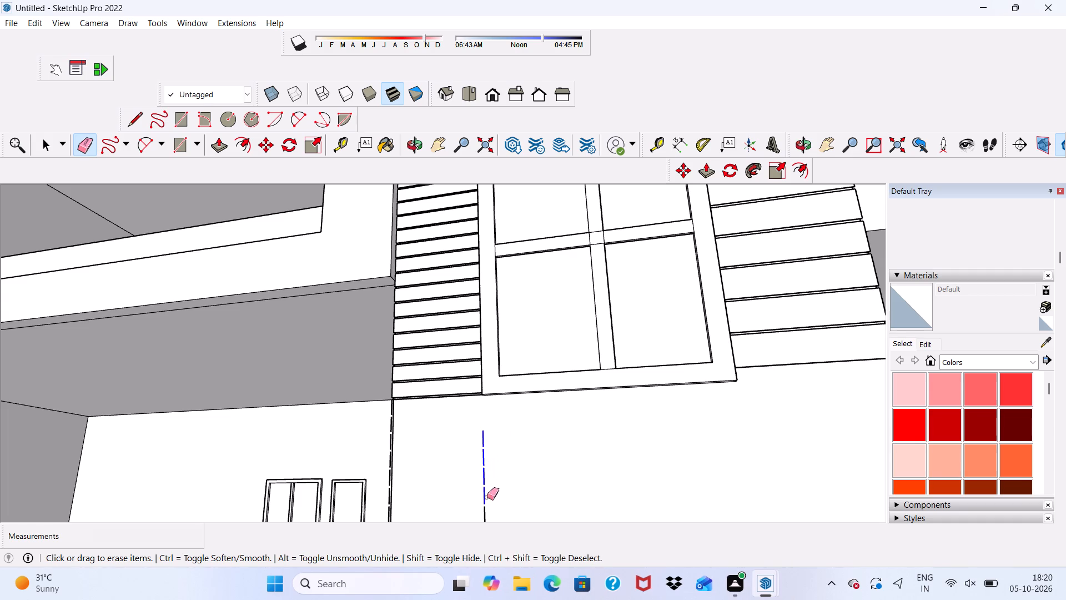
pyautogui.moveTo(487, 497); pyautogui.dragTo(484, 514)
pyautogui.scroll(-7, 477, 476)
pyautogui.moveTo(388, 462); pyautogui.dragTo(462, 431, button='middle')
pyautogui.scroll(2, 509, 466)
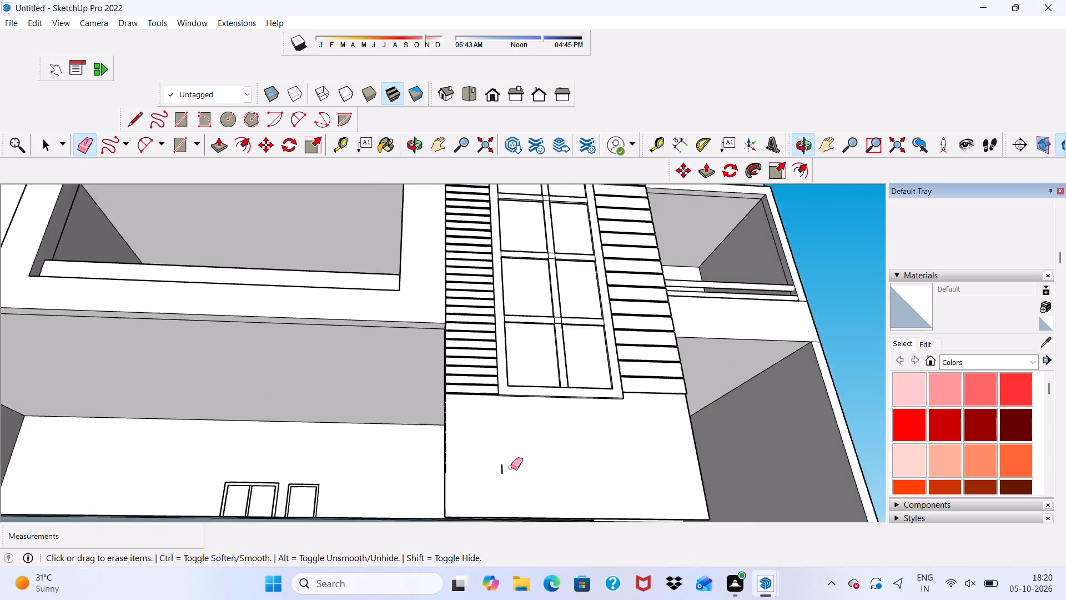
pyautogui.scroll(4, 511, 467)
pyautogui.moveTo(497, 462); pyautogui.dragTo(506, 483)
# Erase the upper leftover vertical edge segments along the tower's outer edge and the stray line just beneath the lowest strip.
pyautogui.scroll(3, 405, 427)
pyautogui.moveTo(391, 417); pyautogui.dragTo(445, 421, button='middle')
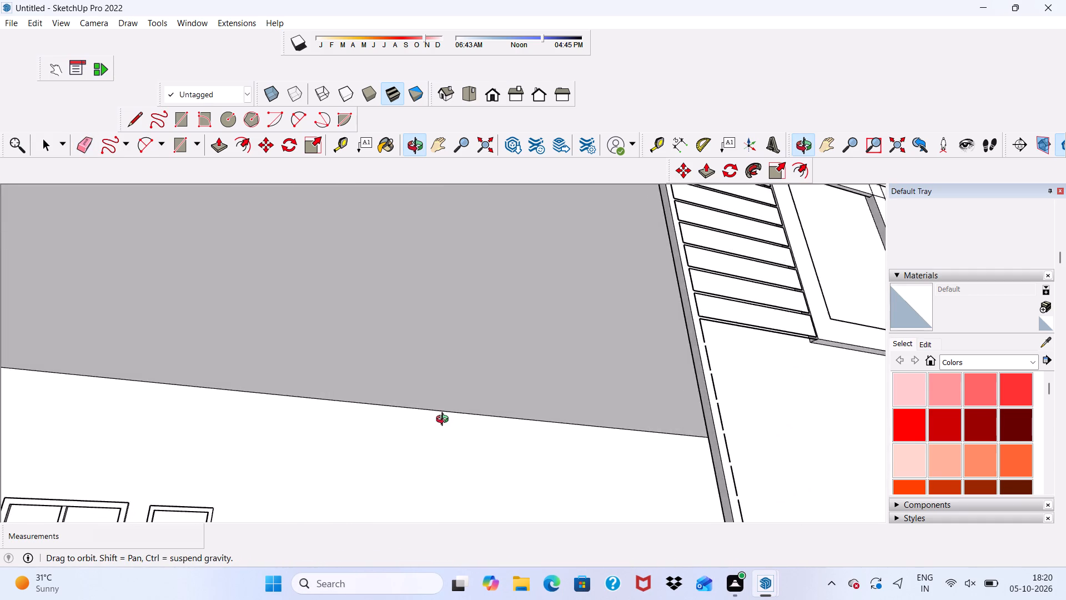
pyautogui.moveTo(445, 421); pyautogui.dragTo(430, 429, button='middle')
pyautogui.scroll(-1, 438, 425)
pyautogui.scroll(3, 600, 435)
pyautogui.scroll(2, 594, 371)
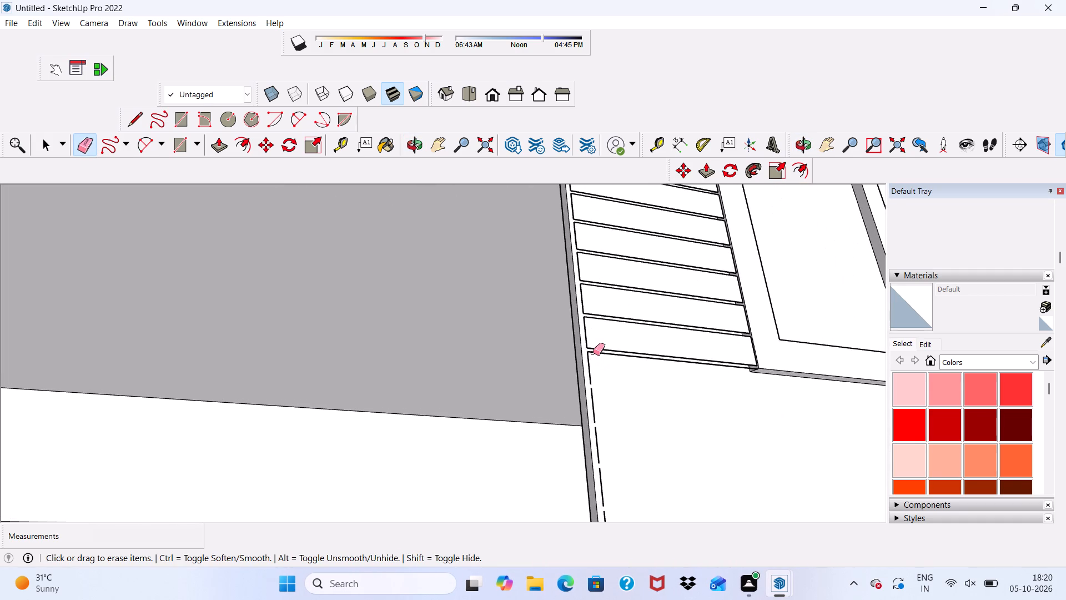
pyautogui.moveTo(587, 356); pyautogui.dragTo(591, 376)
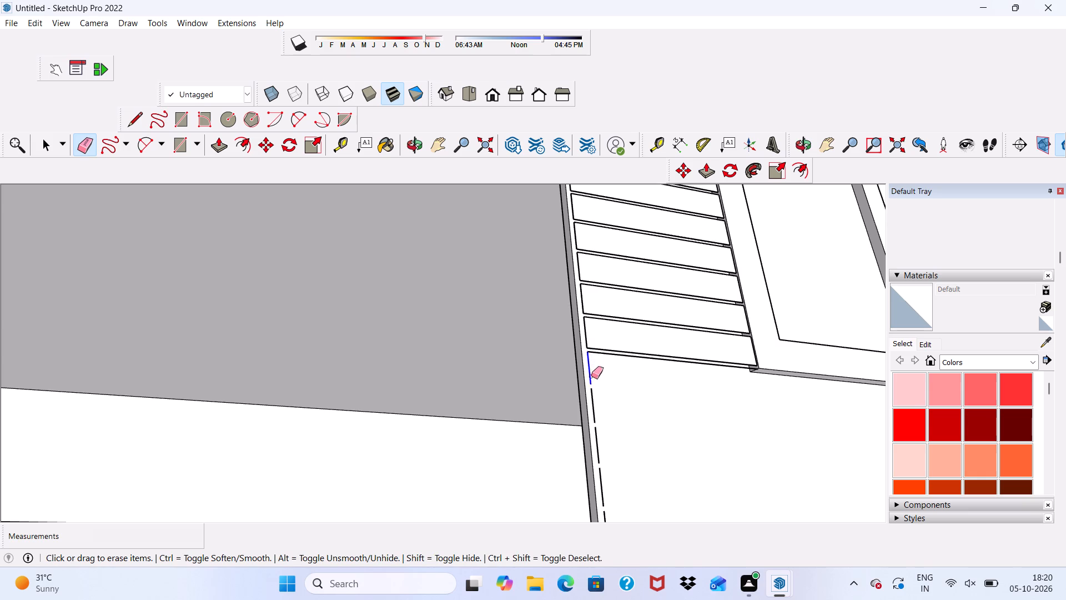
pyautogui.moveTo(591, 376); pyautogui.dragTo(605, 489)
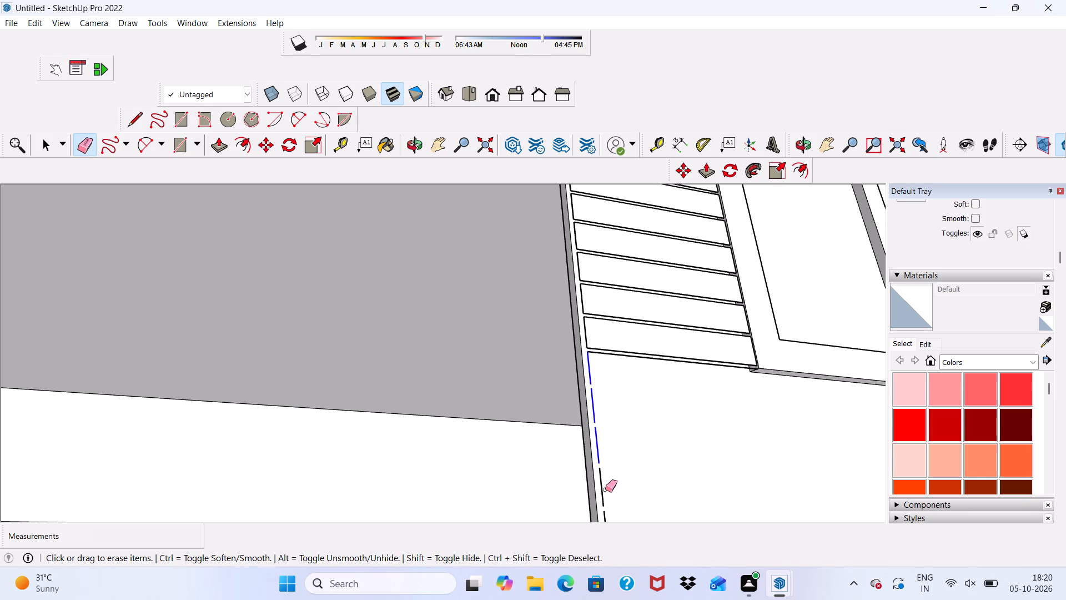
pyautogui.moveTo(605, 489); pyautogui.dragTo(605, 490)
pyautogui.scroll(-8, 600, 463)
pyautogui.scroll(13, 620, 408)
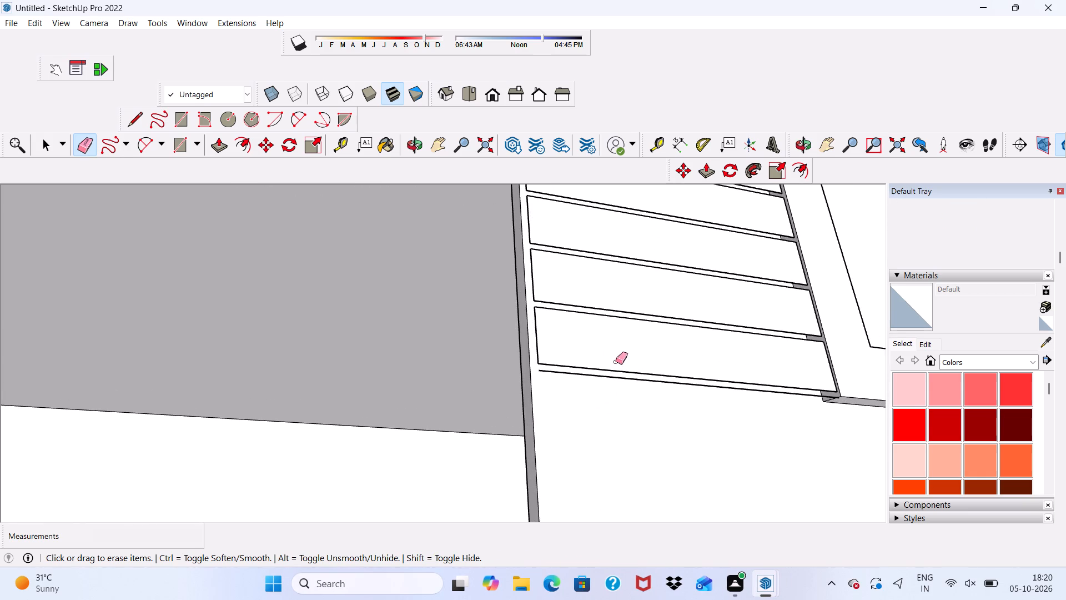
pyautogui.click(595, 375)
# Erase the remaining vertical edge segments of the removed strips further down the tower's outer edge.
pyautogui.scroll(-8, 557, 409)
pyautogui.scroll(1, 604, 387)
pyautogui.scroll(-4, 605, 388)
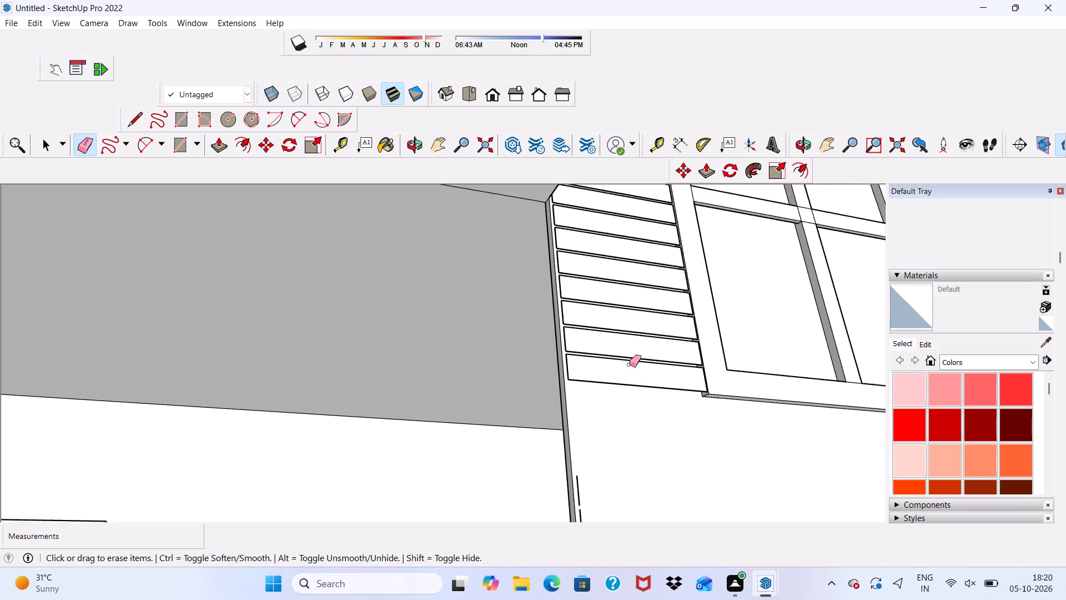
pyautogui.scroll(-2, 629, 364)
pyautogui.moveTo(628, 393); pyautogui.dragTo(646, 356, button='middle')
pyautogui.scroll(4, 635, 439)
pyautogui.scroll(-9, 598, 368)
pyautogui.scroll(5, 615, 490)
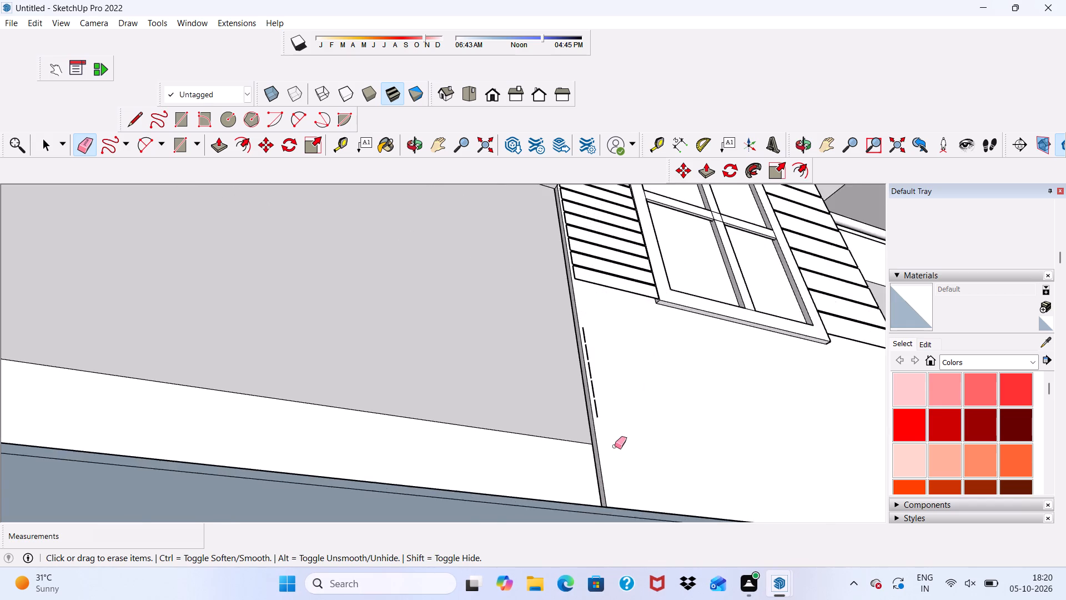
pyautogui.scroll(8, 615, 446)
pyautogui.moveTo(559, 239); pyautogui.dragTo(561, 251)
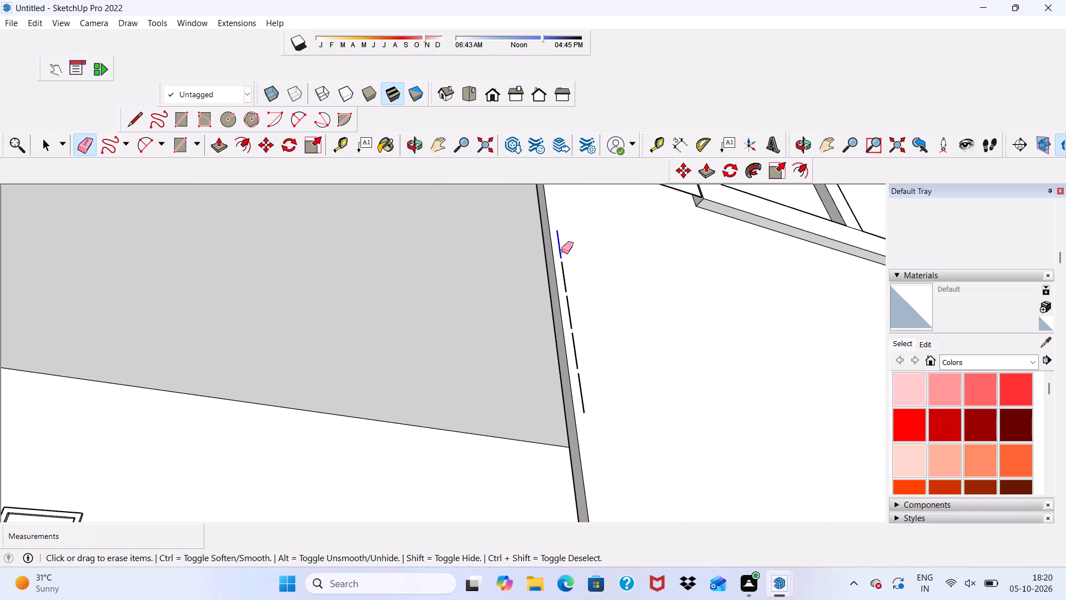
pyautogui.moveTo(561, 251); pyautogui.dragTo(579, 398)
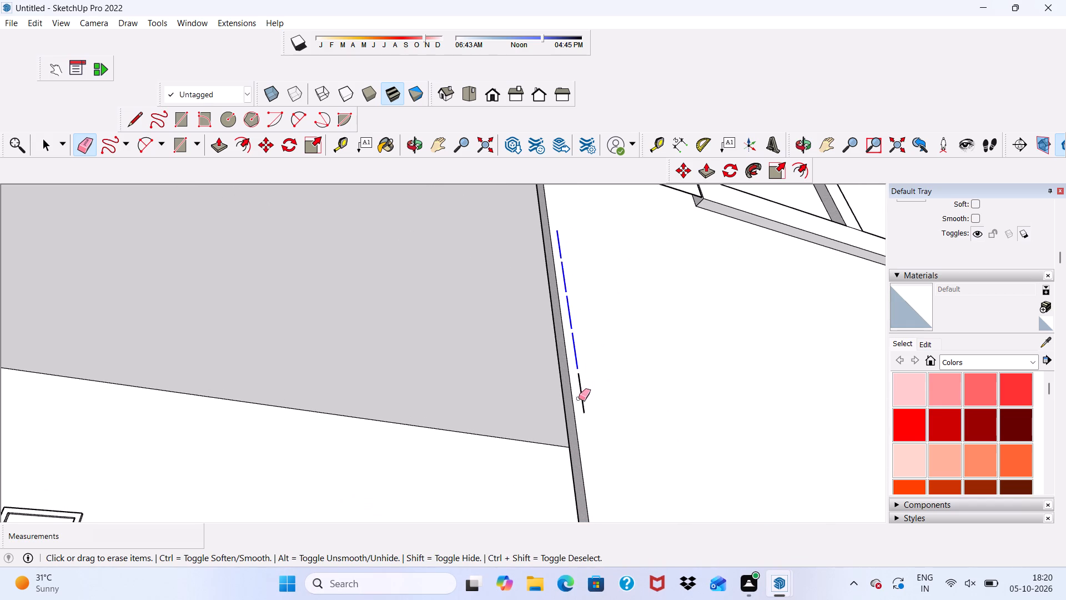
pyautogui.moveTo(579, 398); pyautogui.dragTo(585, 409)
pyautogui.scroll(-2, 582, 414)
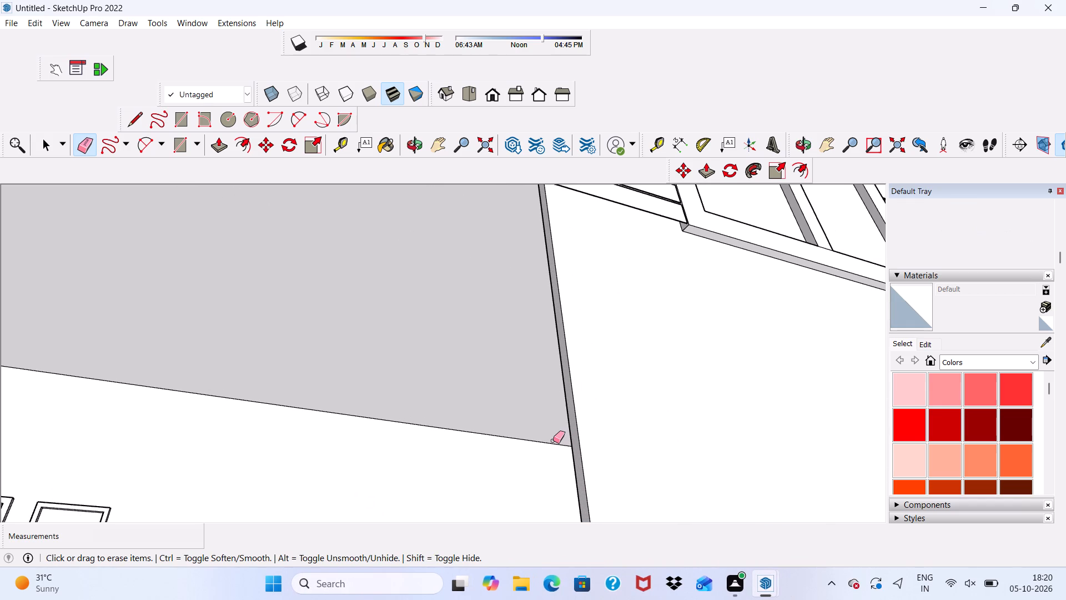
pyautogui.press('space')
# Draw a rectangle about 1' 3 11/16" high and 19' 2 3/4" wide across the tower face, just below the window frame.
pyautogui.scroll(-1, 419, 468)
pyautogui.scroll(1, 445, 456)
pyautogui.scroll(-7, 676, 304)
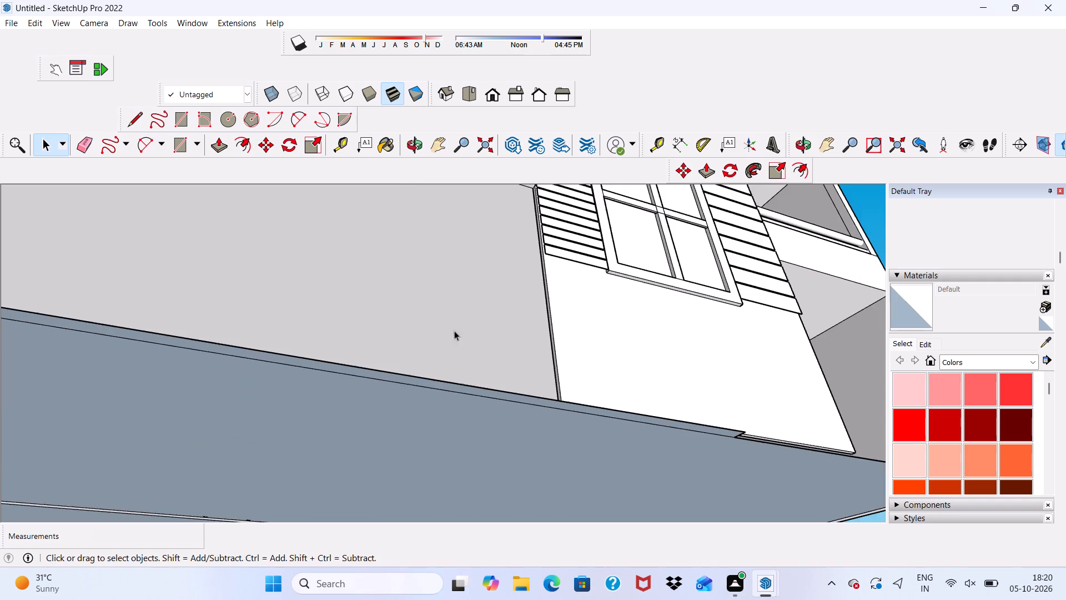
pyautogui.scroll(1, 473, 328)
pyautogui.scroll(-3, 479, 339)
pyautogui.moveTo(576, 287); pyautogui.dragTo(481, 371, button='middle')
pyautogui.scroll(3, 241, 256)
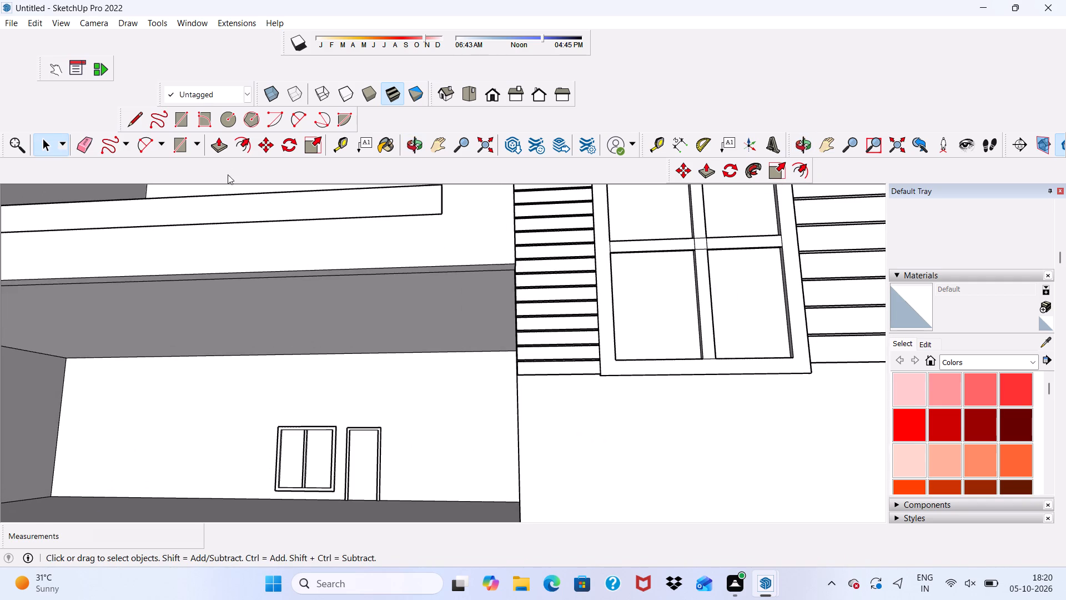
pyautogui.click(178, 113)
pyautogui.scroll(-1, 502, 331)
pyautogui.scroll(2, 543, 376)
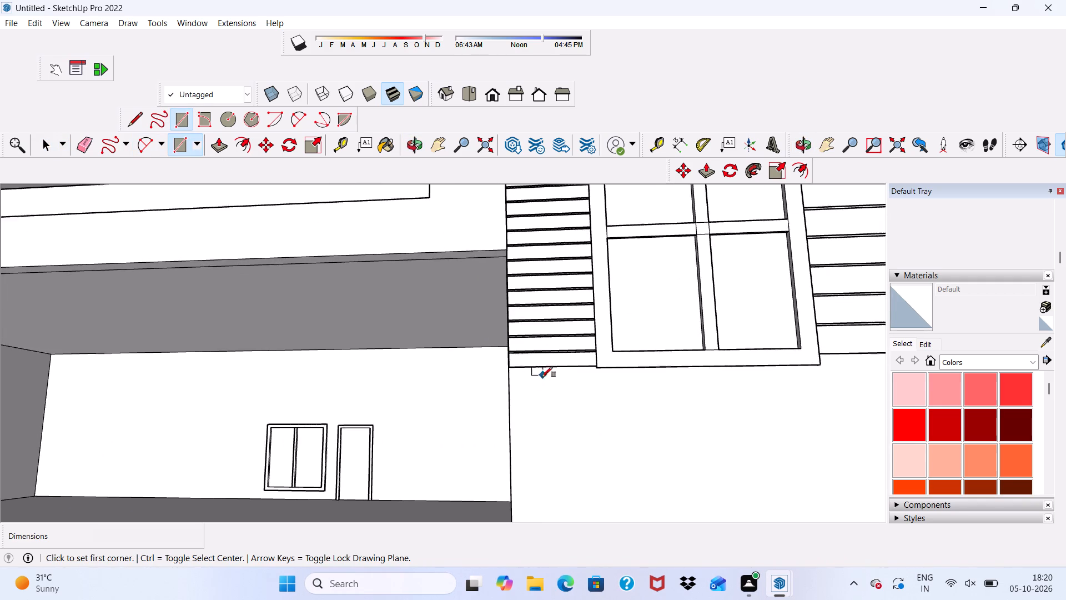
pyautogui.scroll(5, 534, 388)
pyautogui.scroll(2, 500, 354)
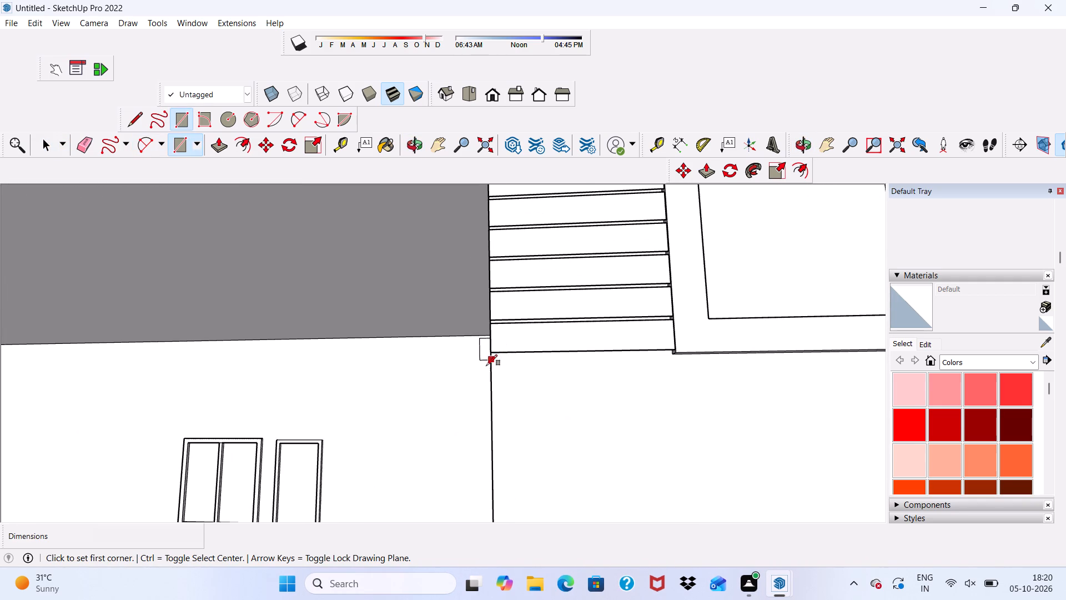
pyautogui.click(489, 359)
pyautogui.scroll(-5, 492, 366)
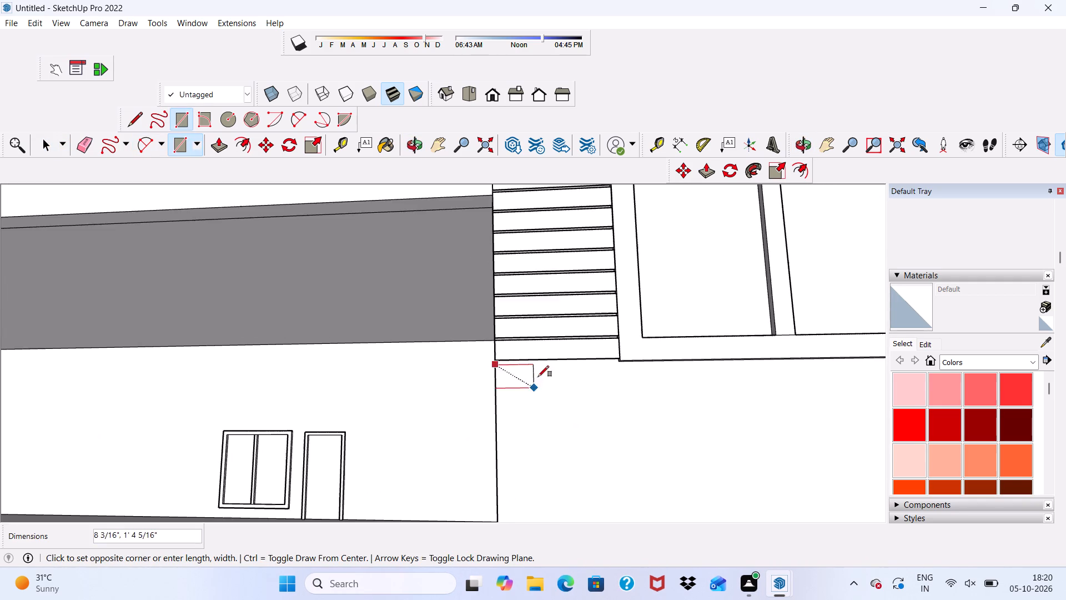
pyautogui.scroll(-9, 538, 377)
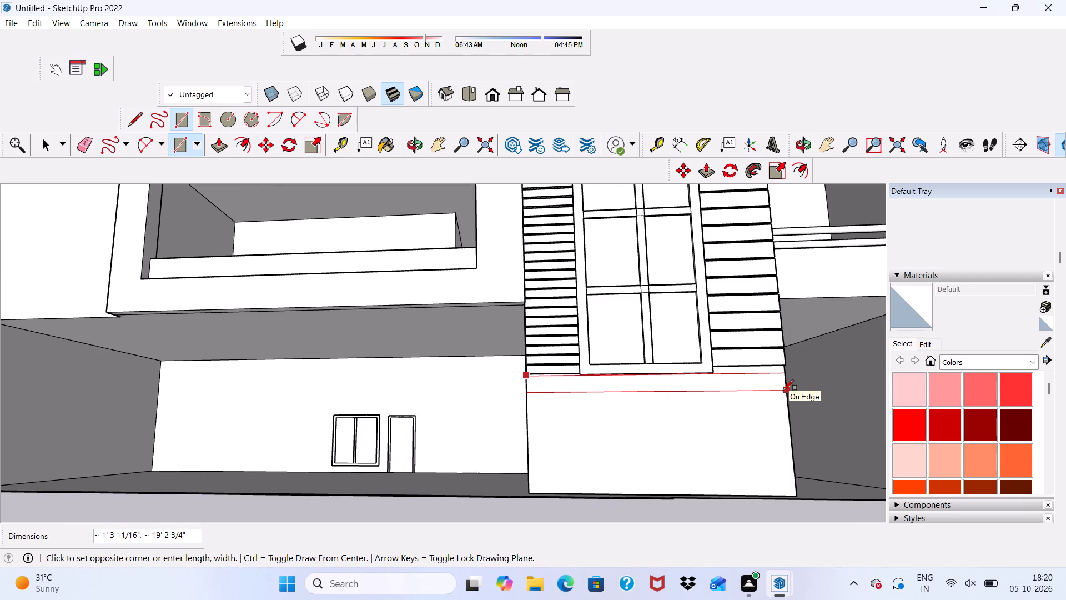
pyautogui.click(783, 391)
pyautogui.scroll(3, 495, 386)
pyautogui.press('space')
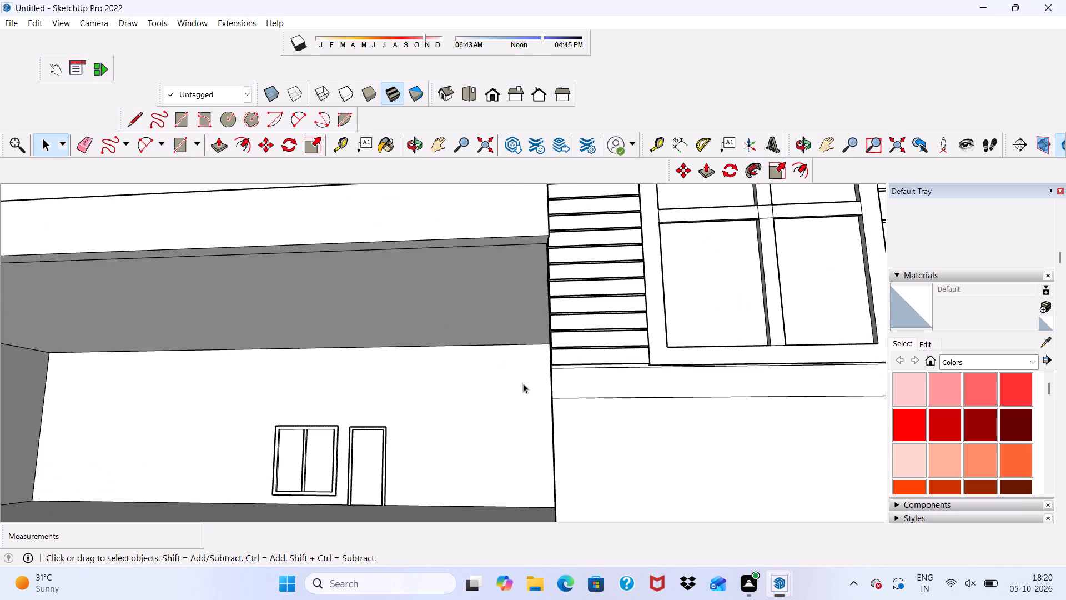
# Copy the wide rectangle about 1' 7 5/8" downward and repeat the copy as an array of 5 down to the tower's base.
pyautogui.doubleClick(601, 390)
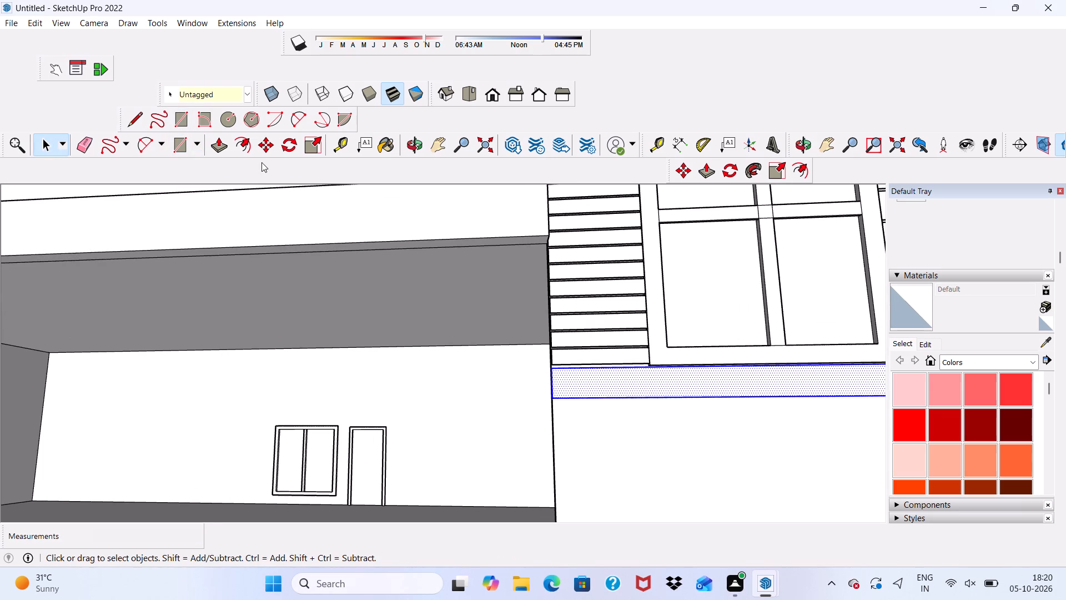
pyautogui.click(273, 143)
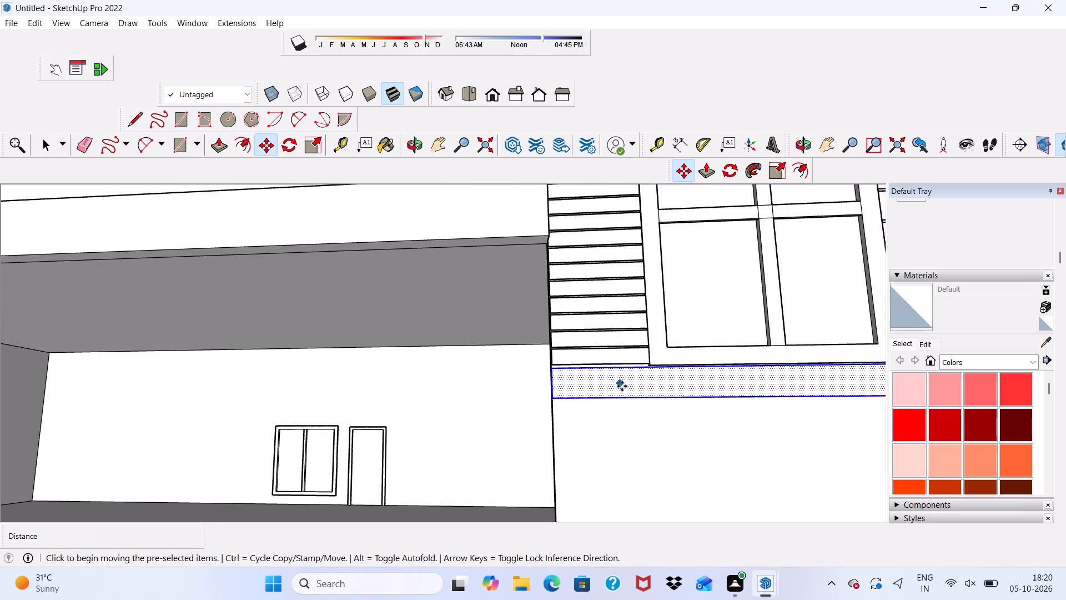
pyautogui.moveTo(634, 392); pyautogui.dragTo(637, 398)
pyautogui.scroll(-1, 626, 448)
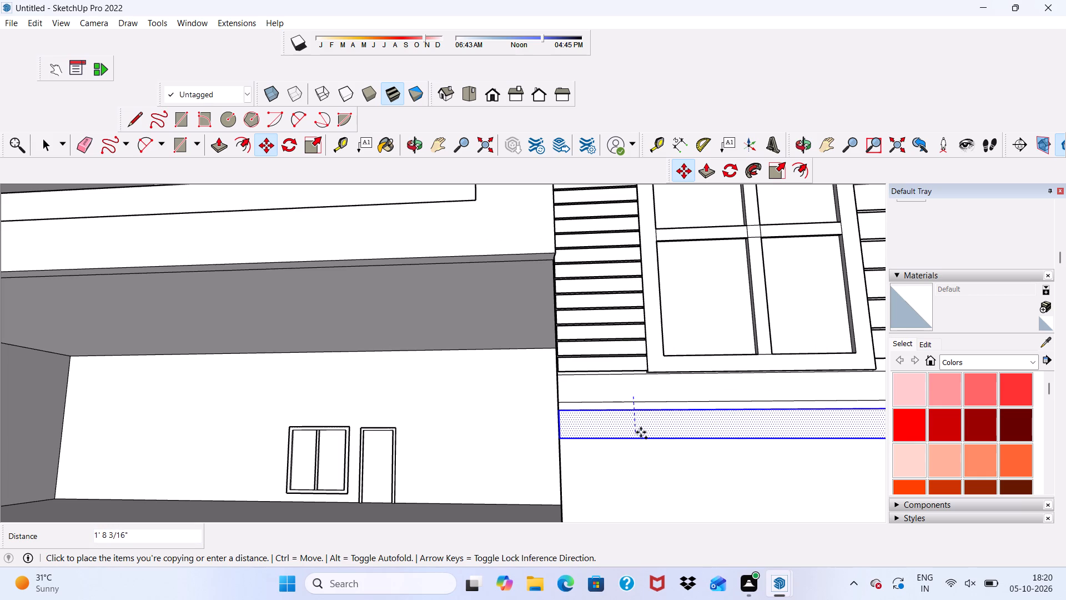
pyautogui.click(641, 432)
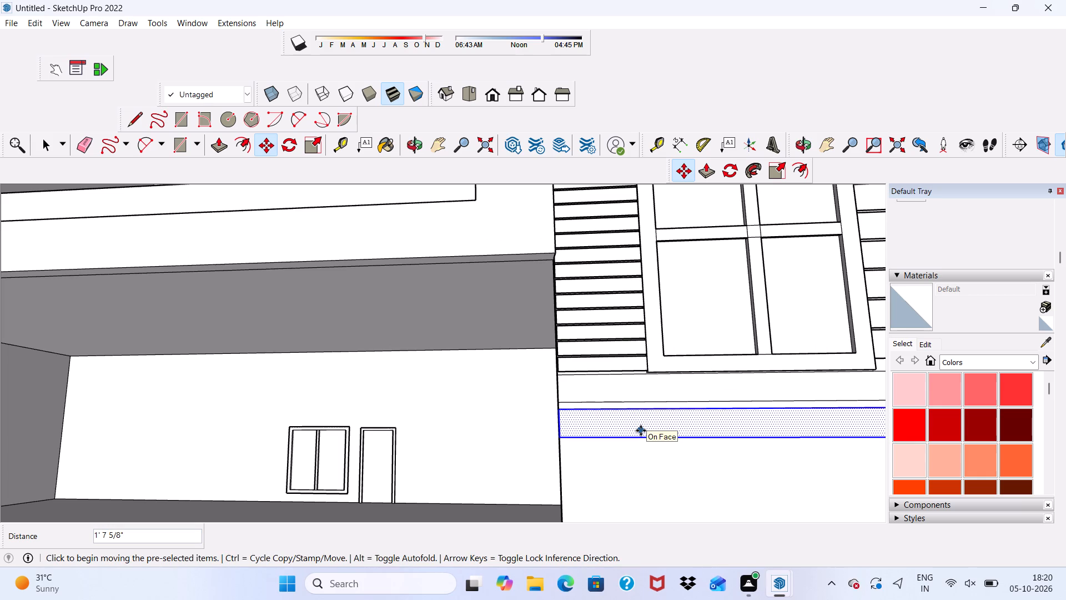
pyautogui.hotkey('shift', '*')
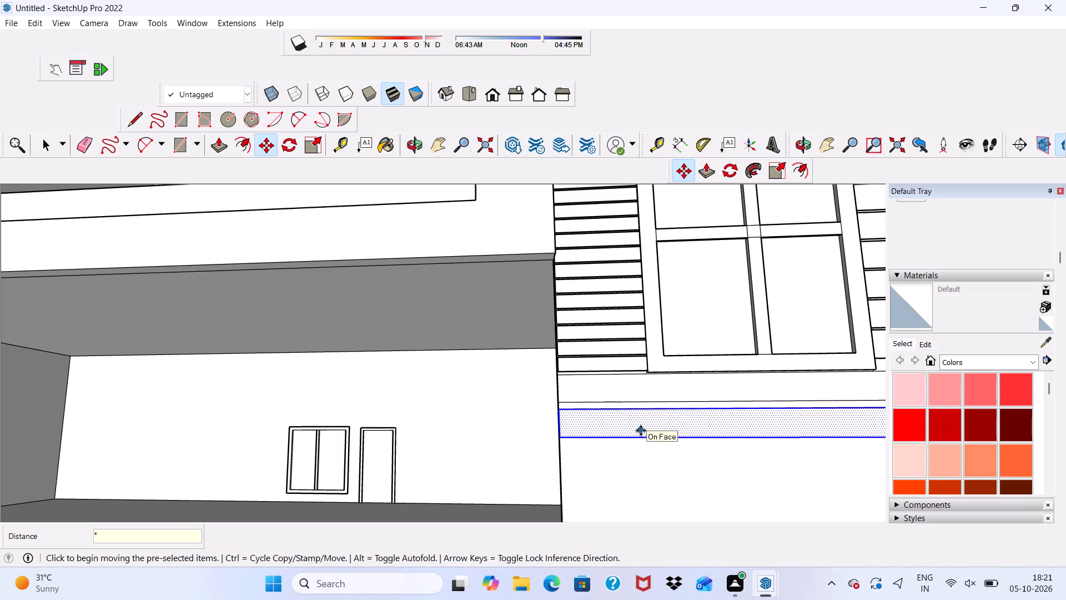
pyautogui.press('5')
pyautogui.press('Return')
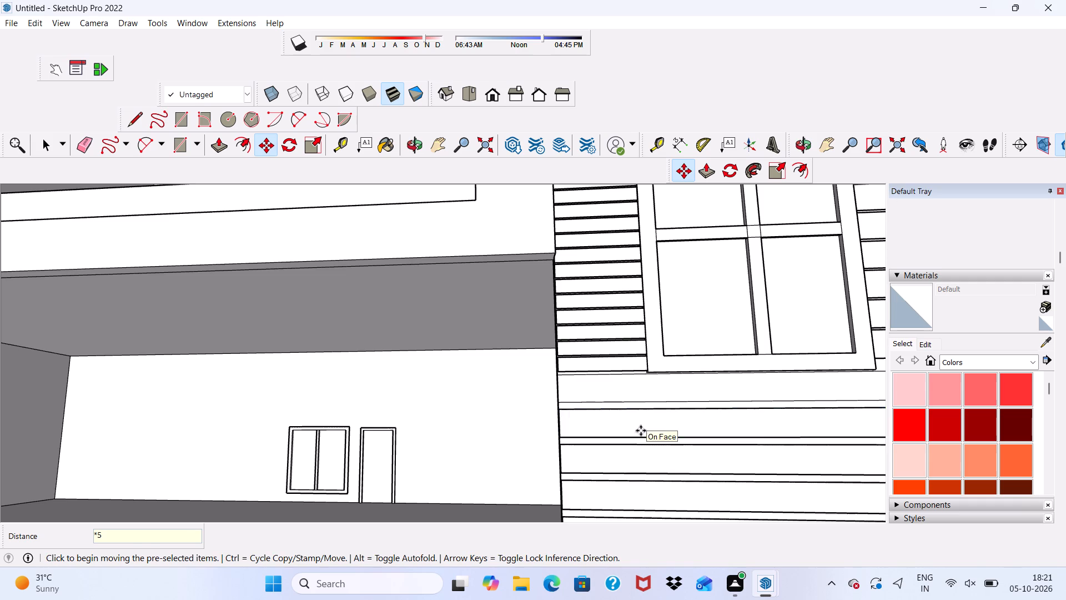
pyautogui.scroll(-4, 539, 432)
pyautogui.scroll(1, 651, 352)
pyautogui.scroll(-5, 649, 357)
pyautogui.scroll(3, 587, 464)
pyautogui.press('space')
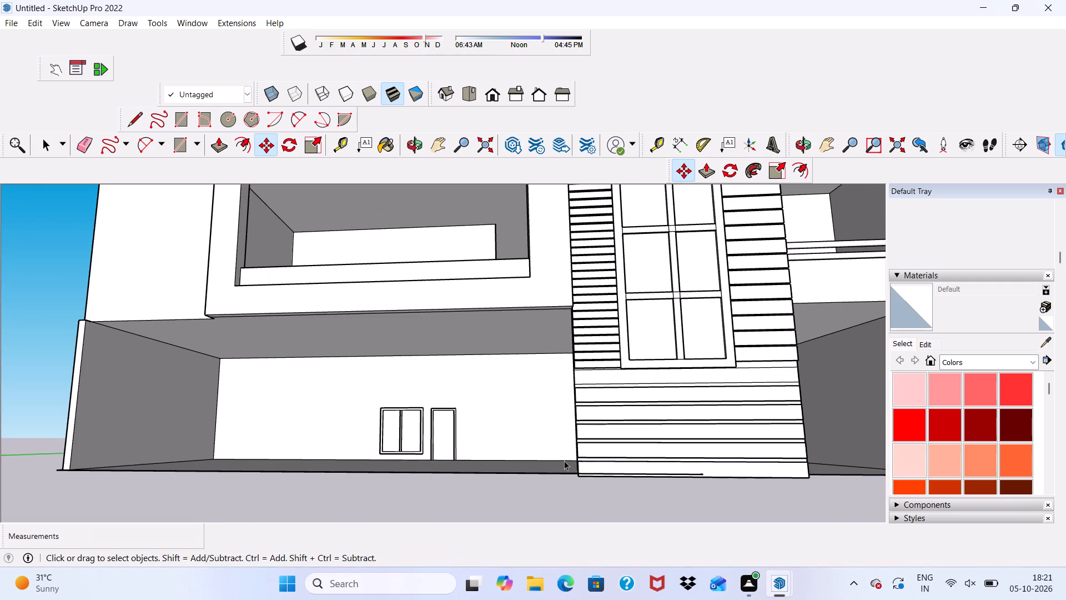
# Erase the surplus edges of the last wide strip that overhang the bottom of the tower at both corners.
pyautogui.scroll(9, 724, 494)
pyautogui.scroll(4, 577, 479)
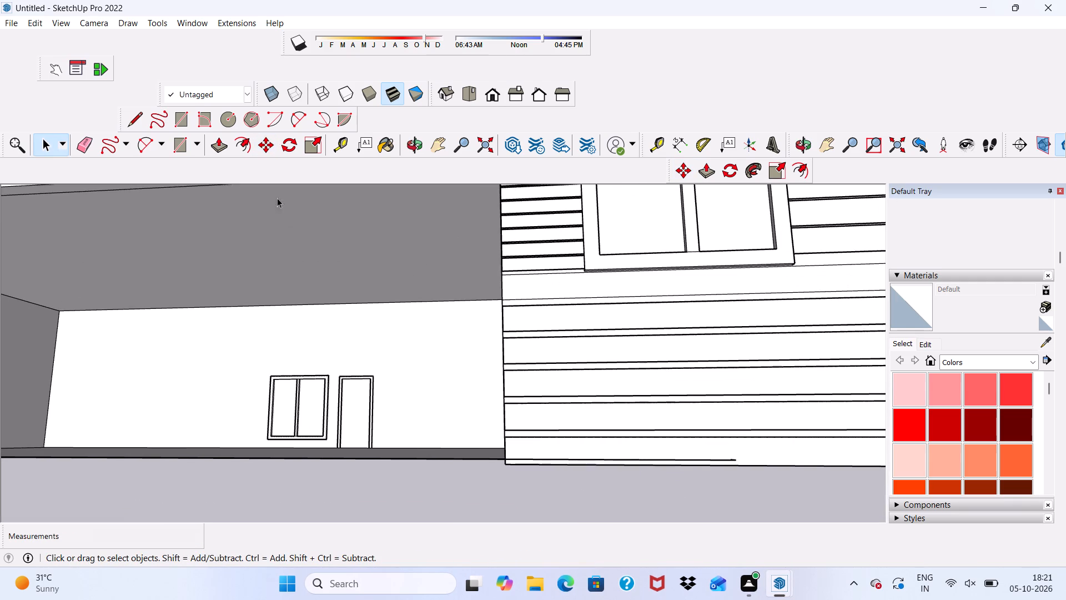
pyautogui.click(84, 146)
pyautogui.scroll(6, 510, 524)
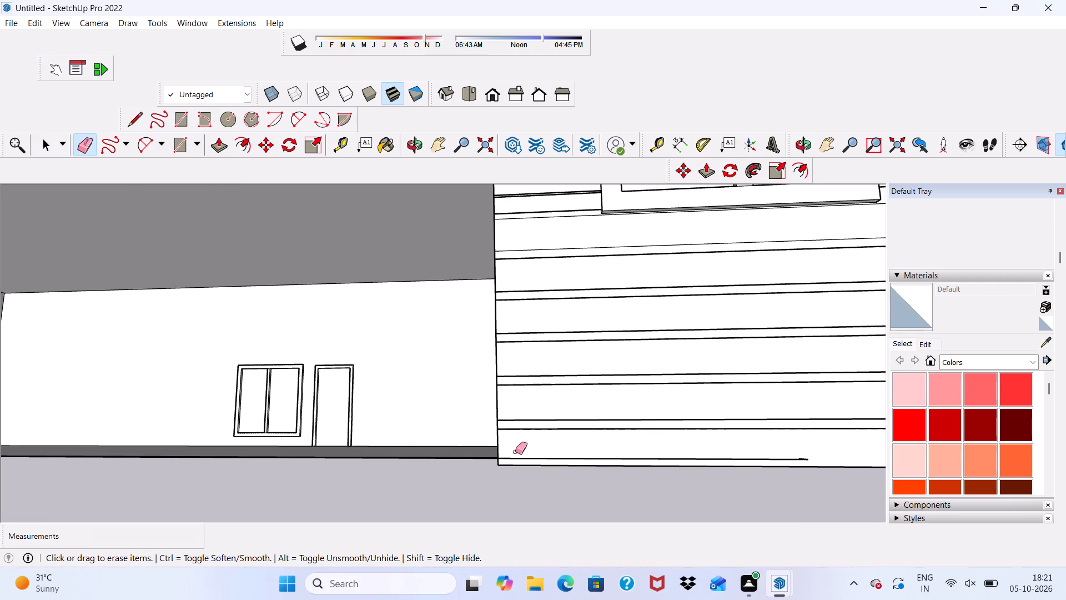
pyautogui.moveTo(512, 464); pyautogui.dragTo(510, 469)
pyautogui.moveTo(500, 462); pyautogui.dragTo(491, 468)
pyautogui.scroll(-9, 481, 476)
pyautogui.moveTo(623, 462); pyautogui.dragTo(732, 479, button='middle')
pyautogui.scroll(3, 744, 476)
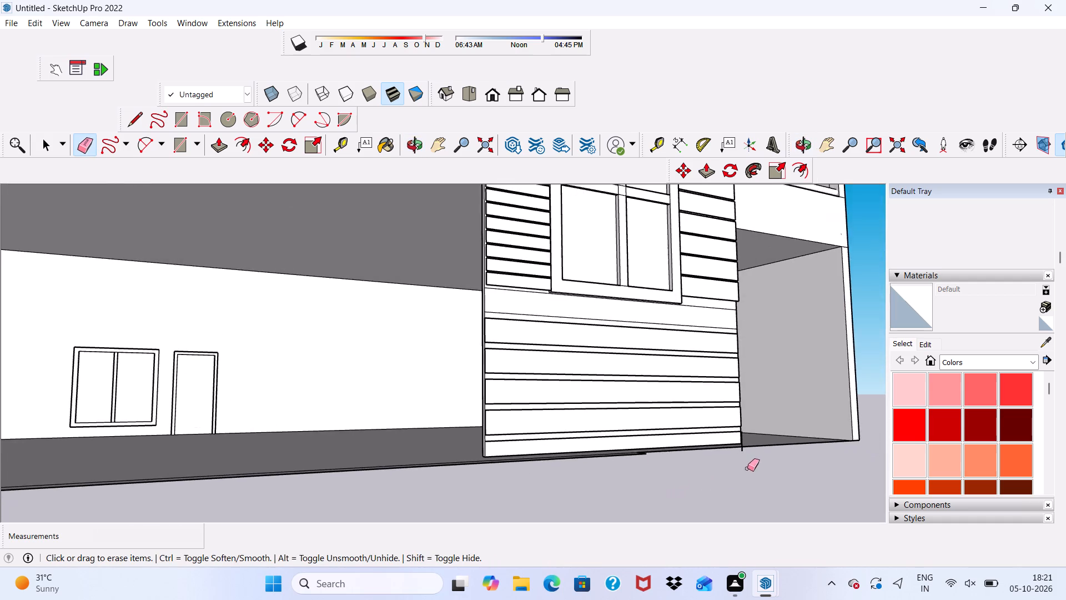
pyautogui.scroll(10, 747, 468)
pyautogui.moveTo(732, 449); pyautogui.dragTo(740, 446)
pyautogui.scroll(-4, 713, 474)
pyautogui.press('space')
pyautogui.scroll(-14, 606, 456)
# Examine the wide strips and the cleaned-up edges at the tower's base from several angles.
pyautogui.moveTo(515, 383); pyautogui.dragTo(398, 399, button='middle')
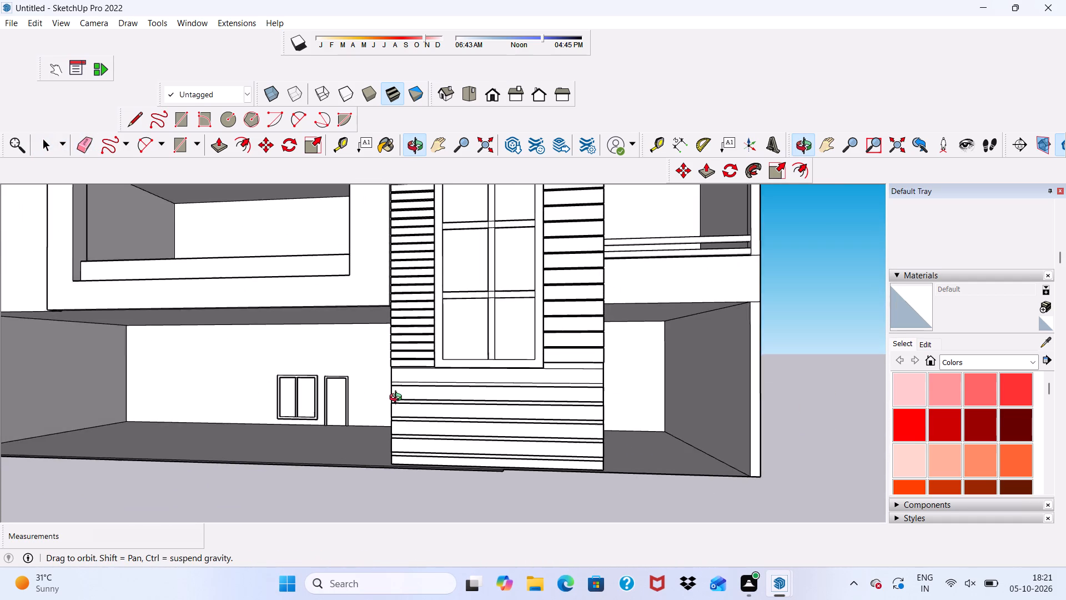
pyautogui.moveTo(398, 399); pyautogui.dragTo(390, 402, button='middle')
pyautogui.scroll(9, 402, 412)
pyautogui.scroll(-8, 405, 399)
pyautogui.moveTo(475, 418); pyautogui.dragTo(489, 452, button='middle')
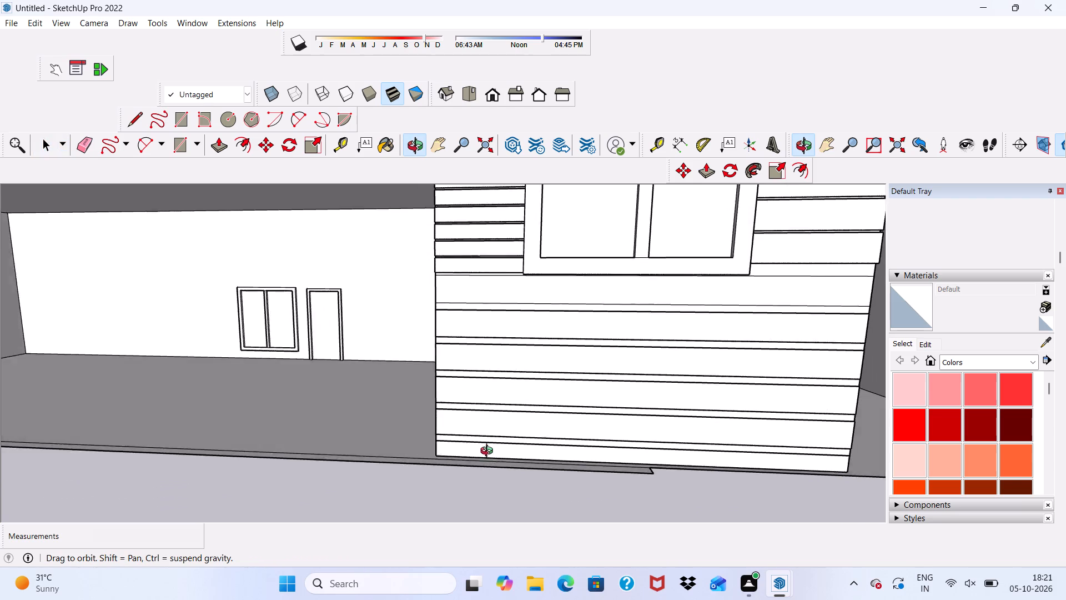
pyautogui.moveTo(489, 452); pyautogui.dragTo(510, 464, button='middle')
pyautogui.scroll(4, 586, 468)
pyautogui.scroll(-7, 621, 423)
pyautogui.moveTo(547, 390); pyautogui.dragTo(553, 384, button='middle')
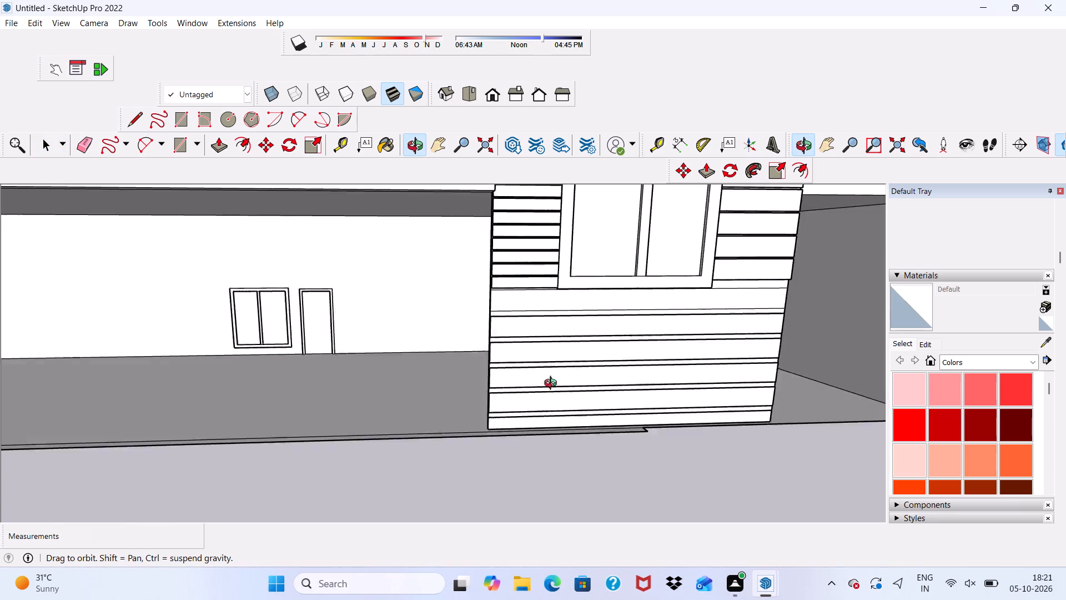
pyautogui.moveTo(553, 384); pyautogui.dragTo(523, 370, button='middle')
pyautogui.scroll(-2, 522, 370)
pyautogui.scroll(1, 522, 407)
pyautogui.scroll(-12, 533, 415)
pyautogui.moveTo(565, 317); pyautogui.dragTo(530, 346, button='middle')
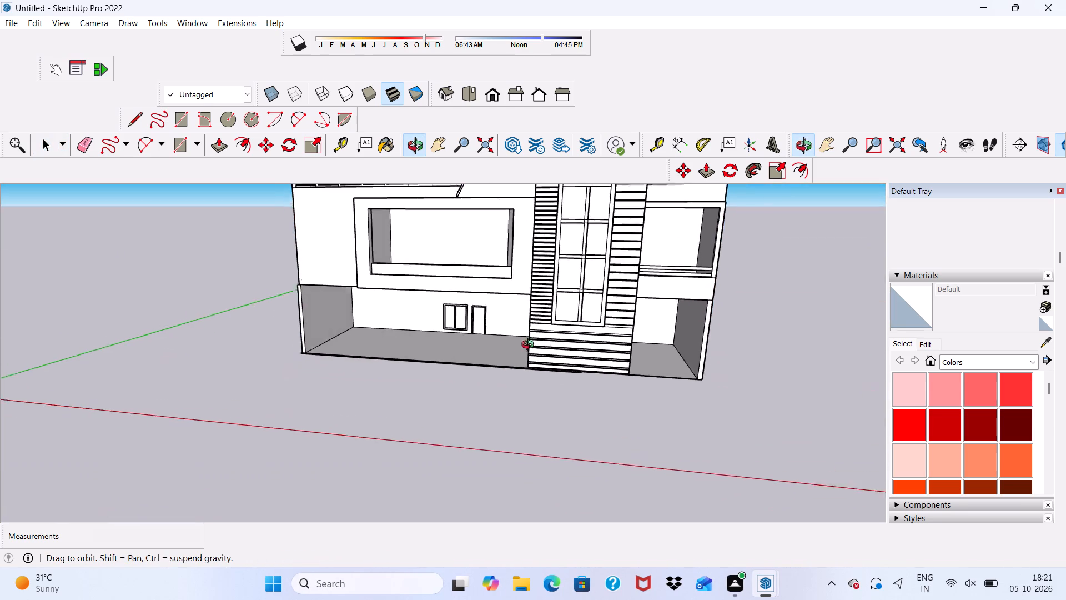
pyautogui.moveTo(530, 346); pyautogui.dragTo(524, 346, button='middle')
pyautogui.scroll(10, 524, 344)
# Push/Pull the lowest complete wide strip at the tower's base outward by 3".
pyautogui.click(532, 373)
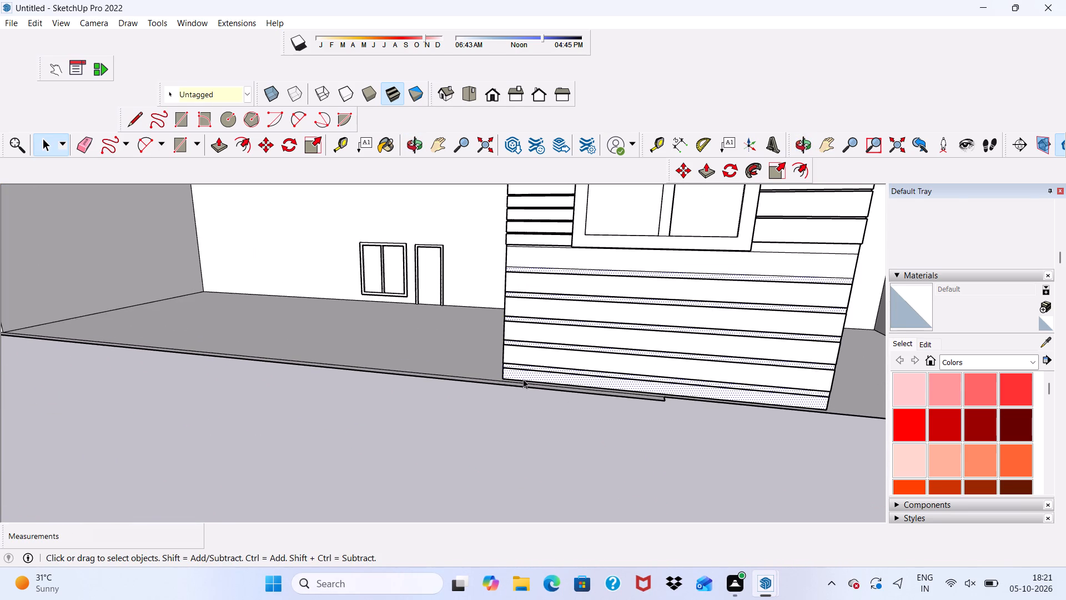
pyautogui.scroll(4, 506, 333)
pyautogui.moveTo(456, 359); pyautogui.dragTo(520, 346, button='middle')
pyautogui.scroll(7, 525, 328)
pyautogui.click(690, 376)
pyautogui.scroll(3, 683, 381)
pyautogui.doubleClick(683, 381)
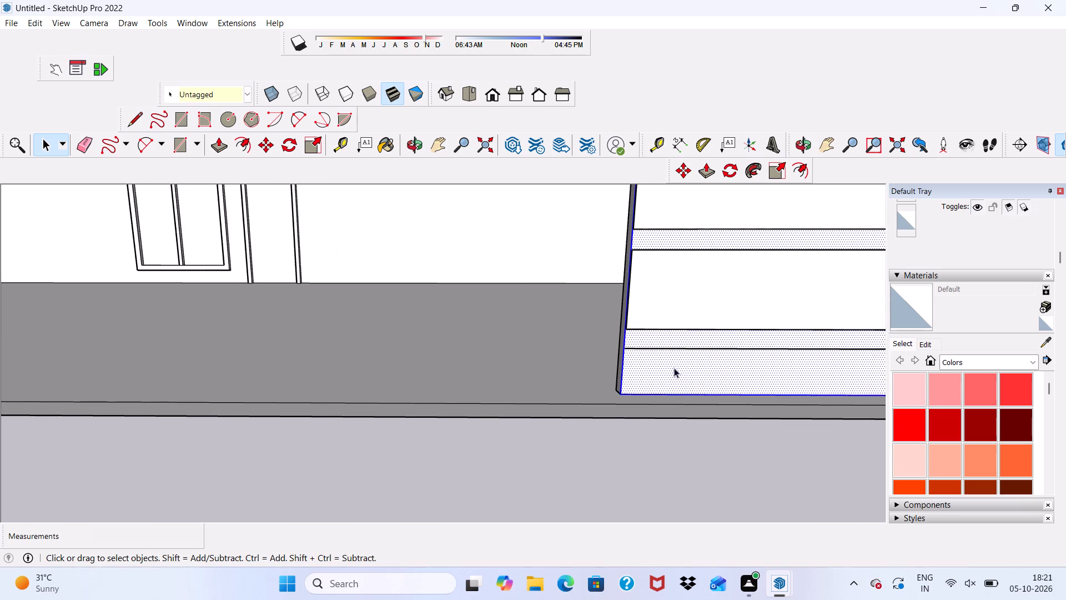
pyautogui.click(666, 270)
pyautogui.scroll(-13, 647, 280)
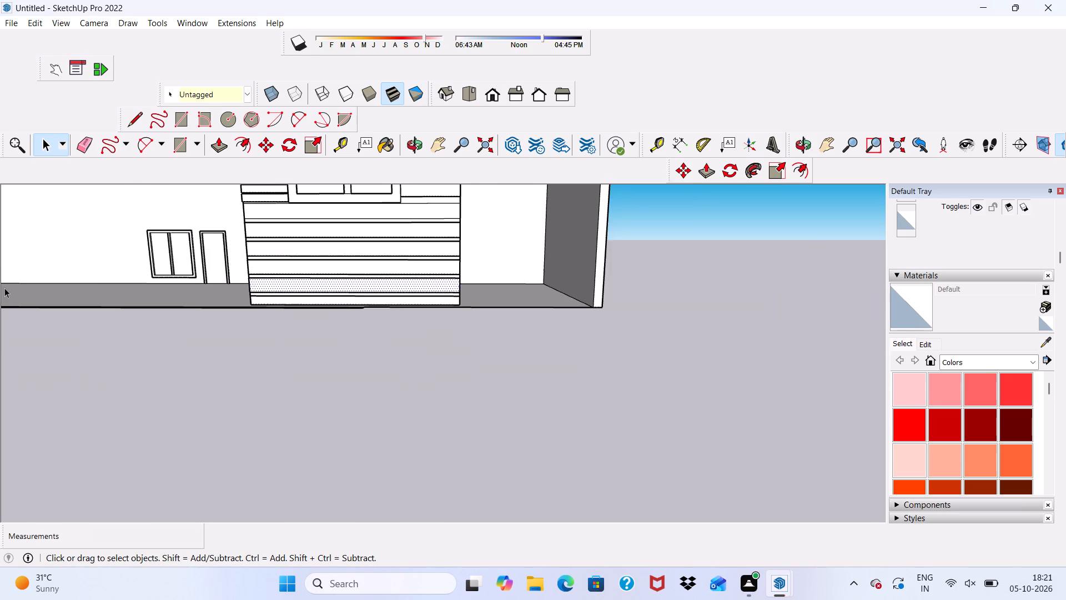
pyautogui.scroll(1, 2, 233)
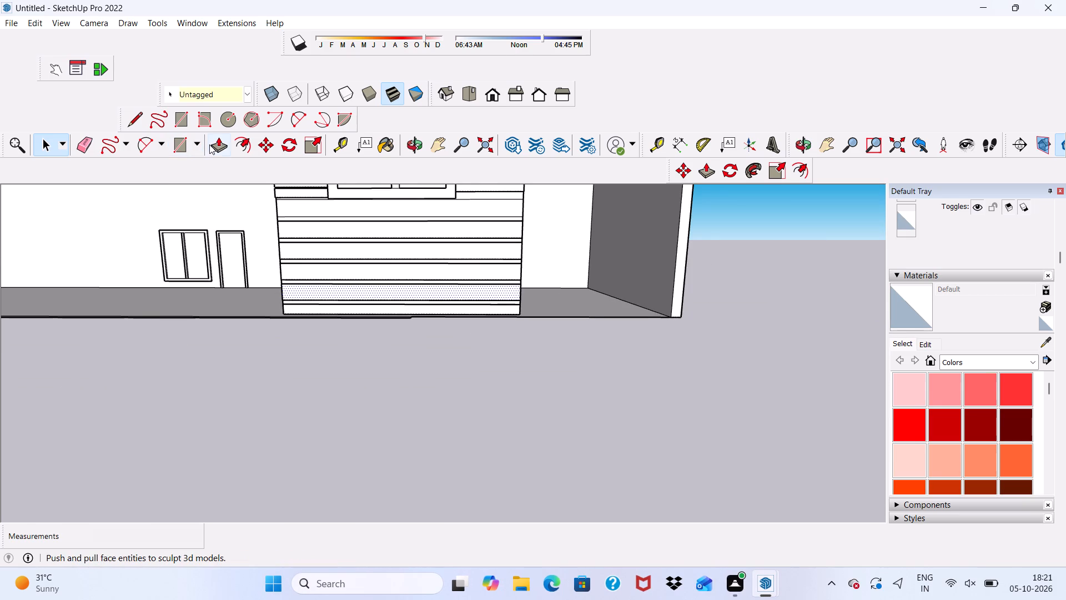
pyautogui.click(215, 143)
pyautogui.click(323, 287)
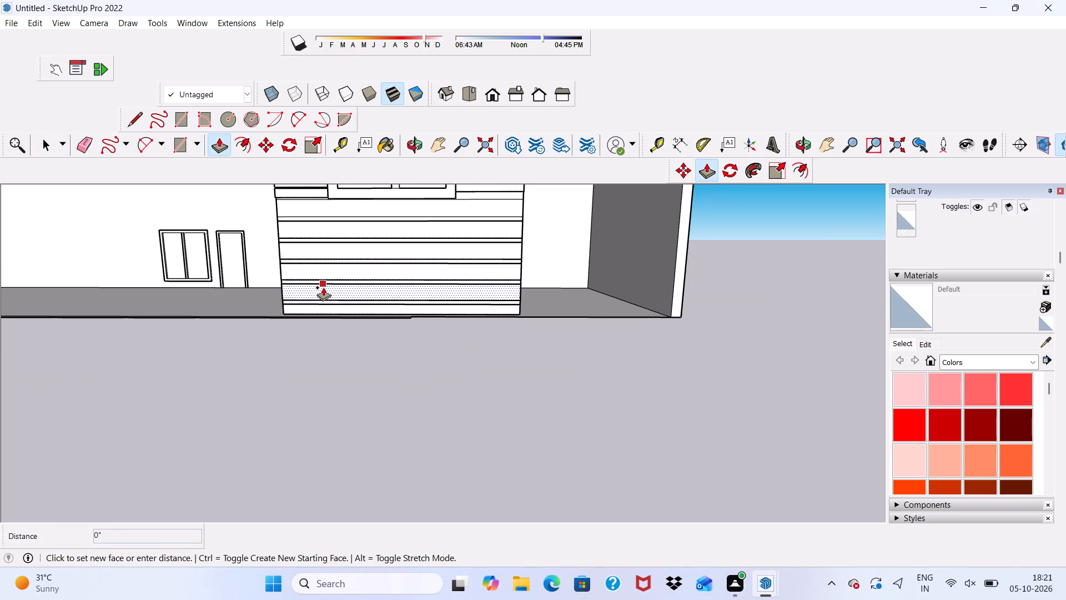
pyautogui.scroll(4, 284, 272)
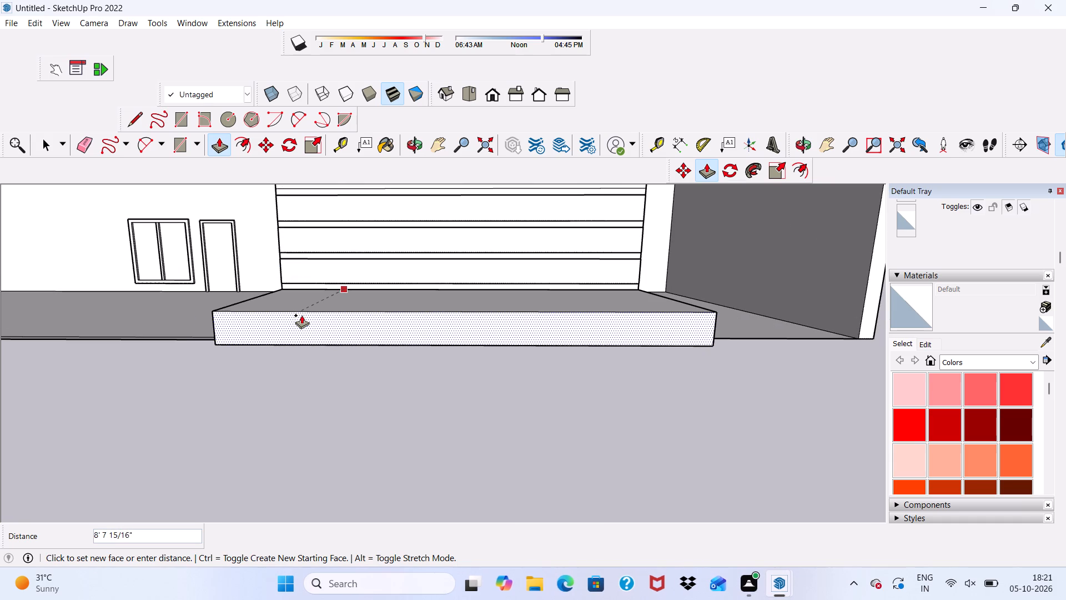
pyautogui.write('3"')
pyautogui.press('Return')
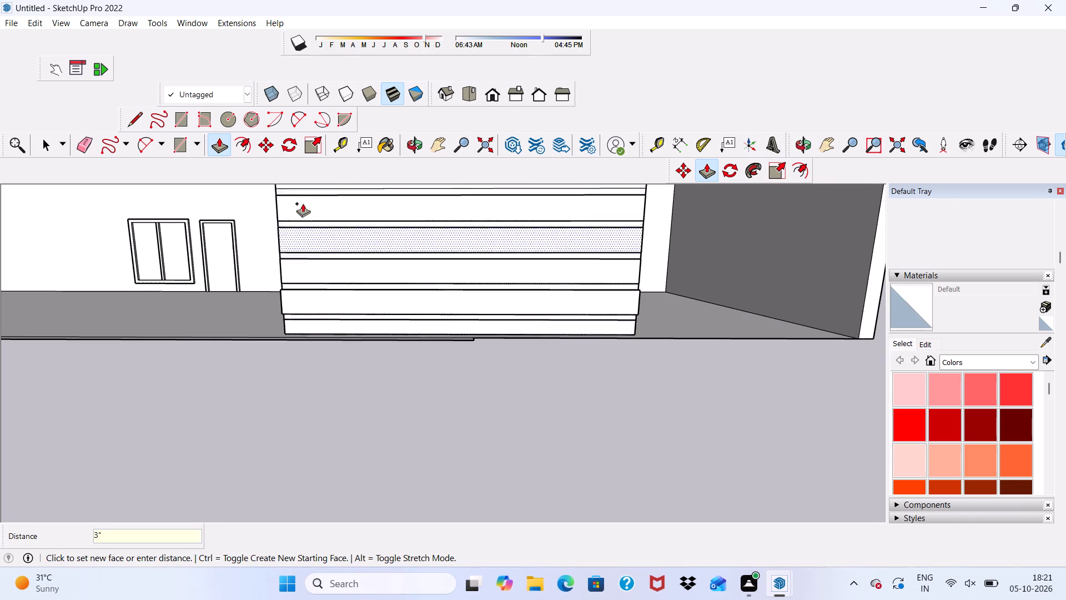
# Pull the four wide strips above it outward one by one, by about 3 1/8", 3 1/4", 3 3/8" and 3 1/2".
pyautogui.scroll(5, 302, 201)
pyautogui.scroll(5, 326, 353)
pyautogui.click(318, 302)
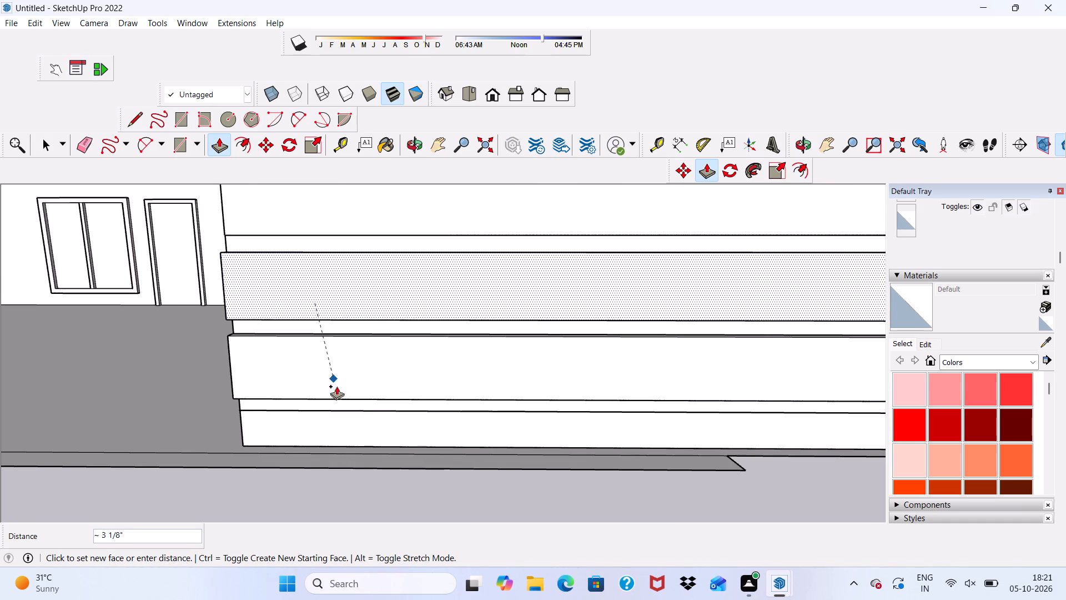
pyautogui.click(338, 387)
pyautogui.scroll(4, 324, 217)
pyautogui.click(324, 218)
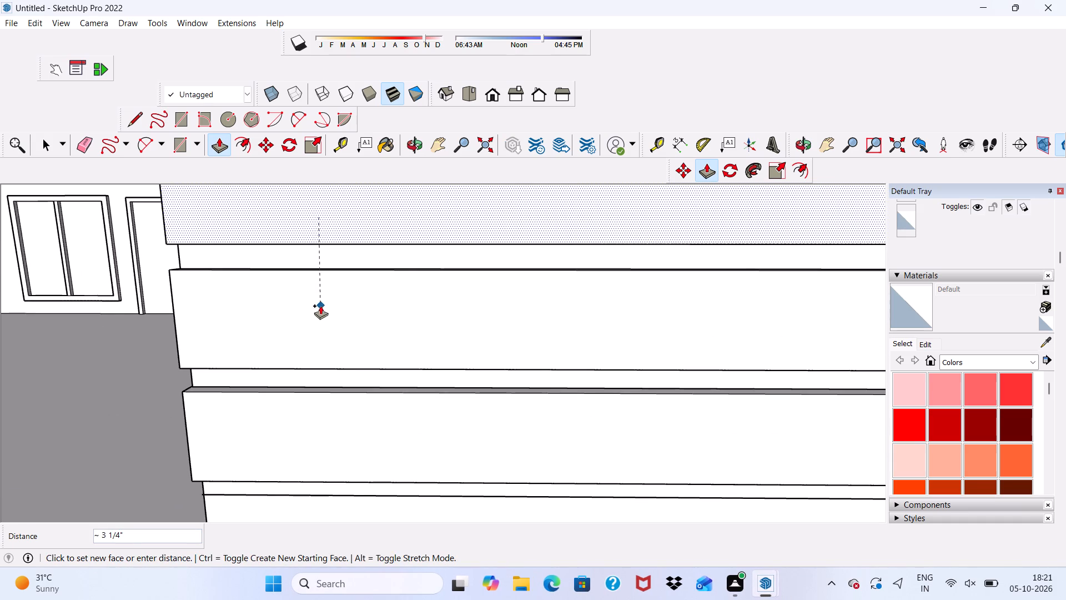
pyautogui.click(320, 306)
pyautogui.scroll(-11, 245, 314)
pyautogui.scroll(3, 254, 242)
pyautogui.click(254, 241)
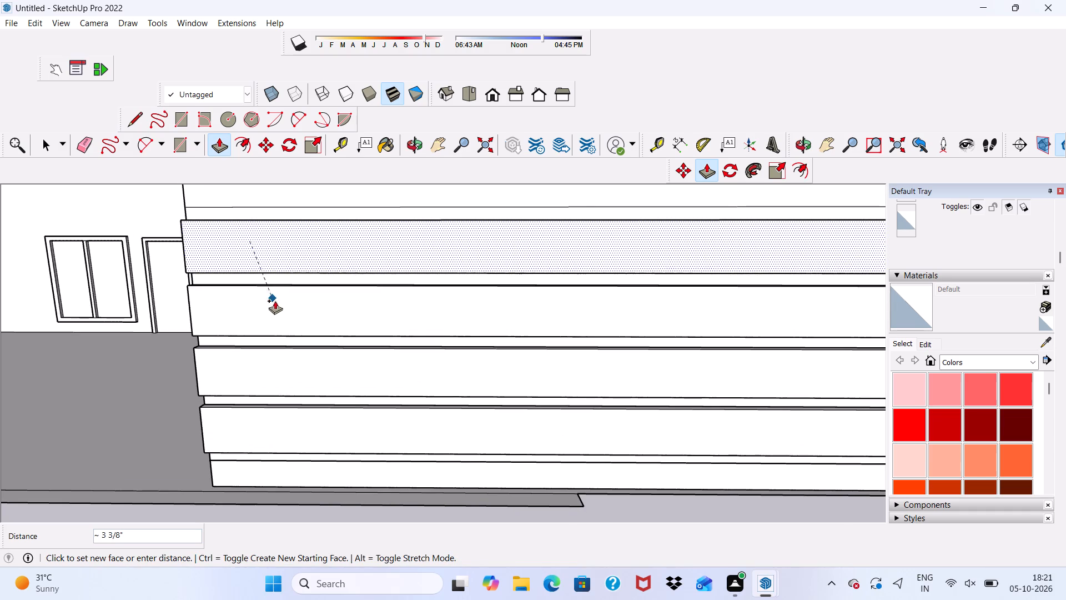
pyautogui.click(280, 309)
pyautogui.scroll(-6, 192, 263)
pyautogui.scroll(4, 233, 193)
pyautogui.click(232, 221)
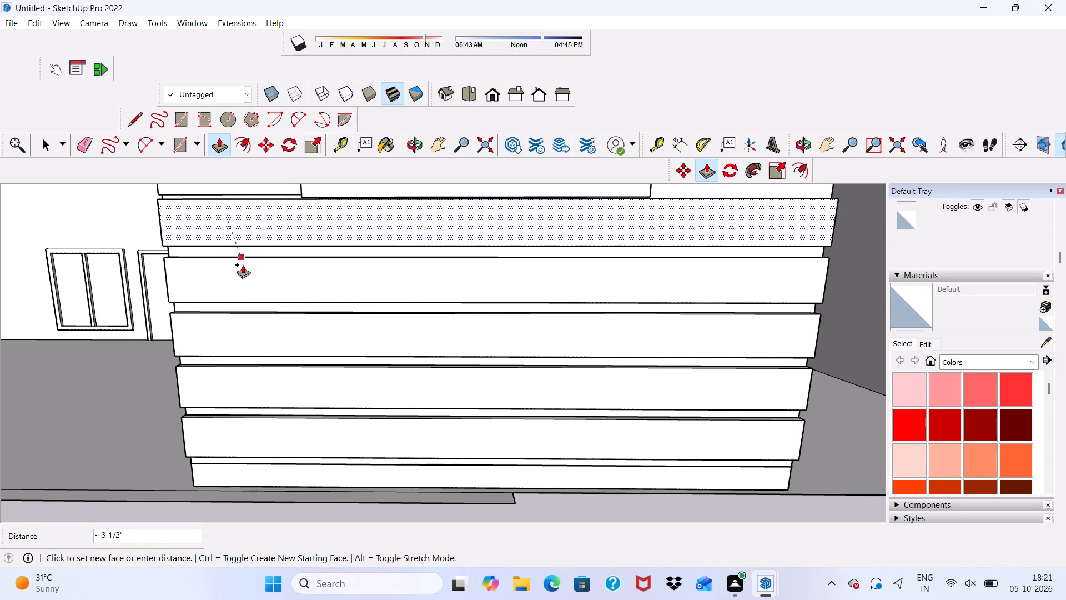
pyautogui.click(252, 274)
# Pull the lowest three narrow strips left of the tall window outward, the third by about 1".
pyautogui.scroll(-1, 227, 266)
pyautogui.scroll(1, 227, 272)
pyautogui.scroll(-13, 230, 281)
pyautogui.scroll(19, 214, 216)
pyautogui.click(230, 287)
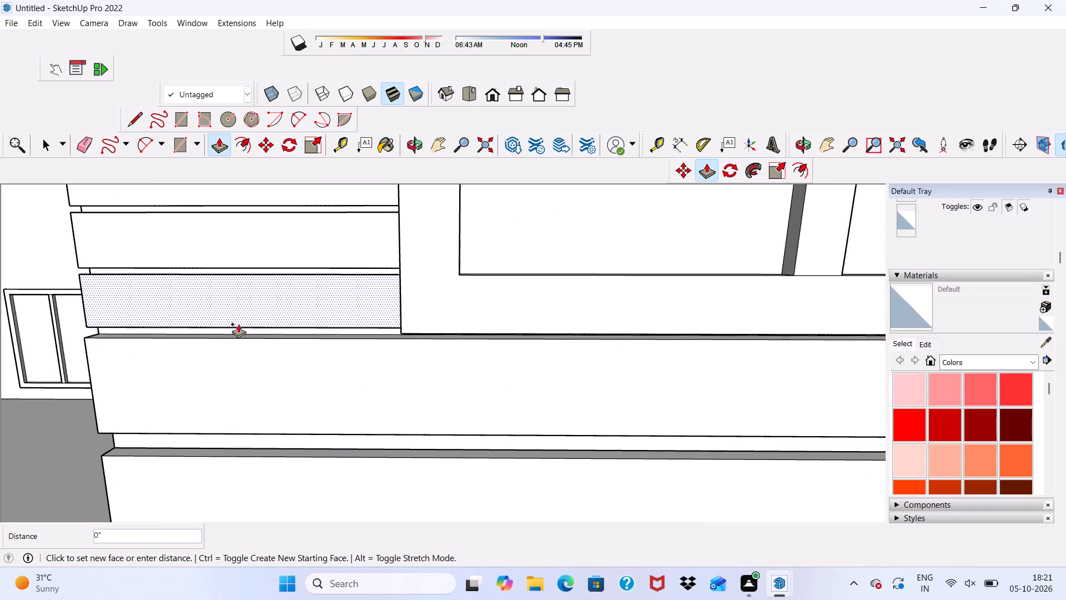
pyautogui.click(242, 354)
pyautogui.click(233, 237)
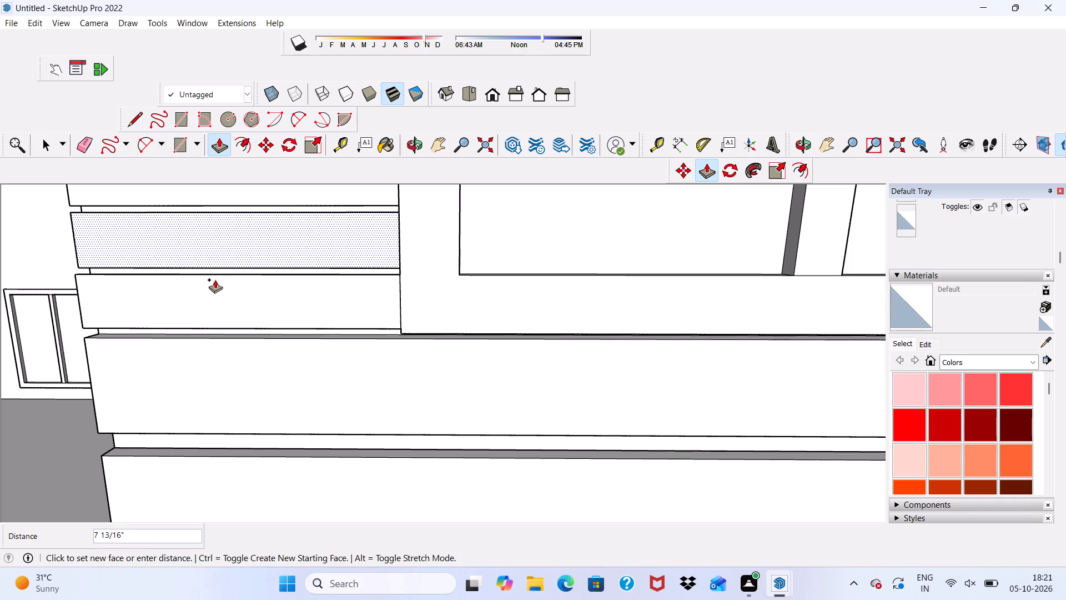
pyautogui.click(205, 310)
pyautogui.scroll(-4, 205, 310)
pyautogui.scroll(4, 192, 193)
pyautogui.scroll(-1, 175, 258)
pyautogui.moveTo(175, 262); pyautogui.dragTo(226, 253, button='middle')
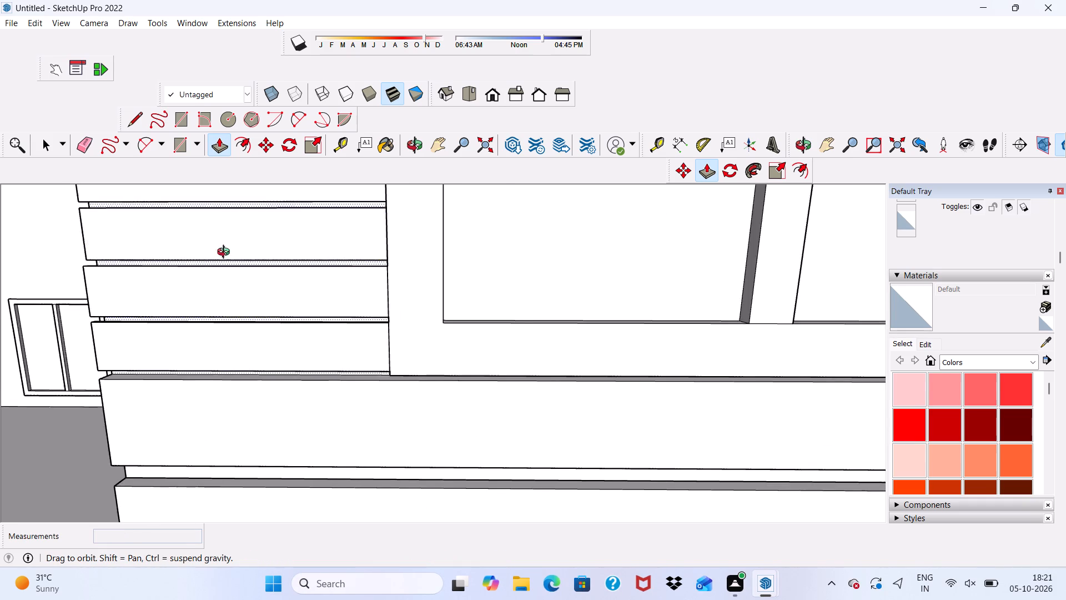
pyautogui.moveTo(226, 253); pyautogui.dragTo(405, 291, button='middle')
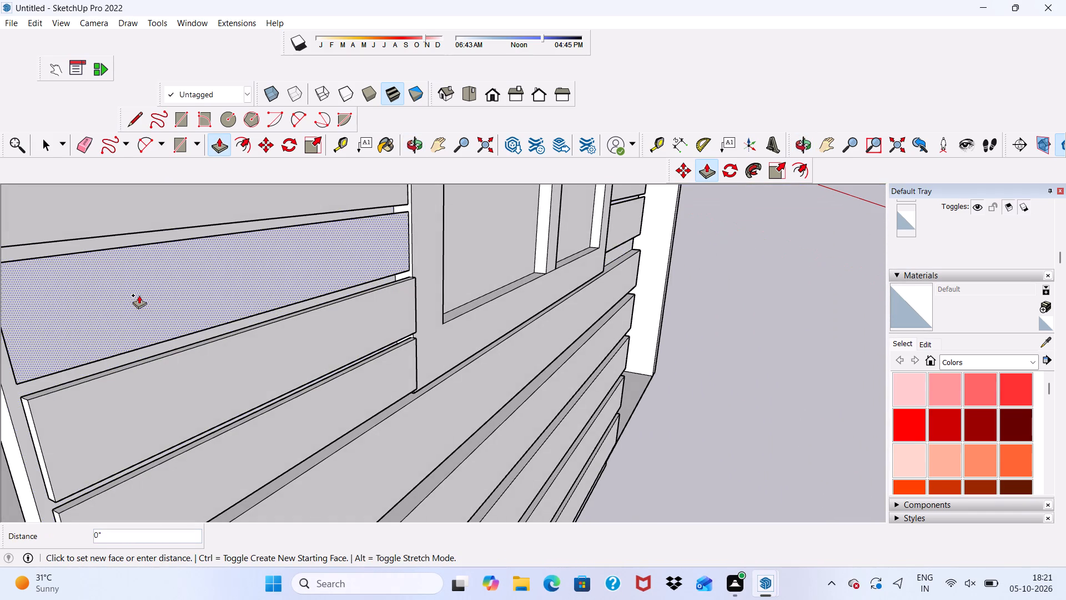
pyautogui.click(139, 295)
pyautogui.click(122, 438)
# Pull the next four narrow strips up left of the window outward, by about 1 1/16", 1 1/8", 1 3/16" and 1 1/4".
pyautogui.scroll(-6, 116, 391)
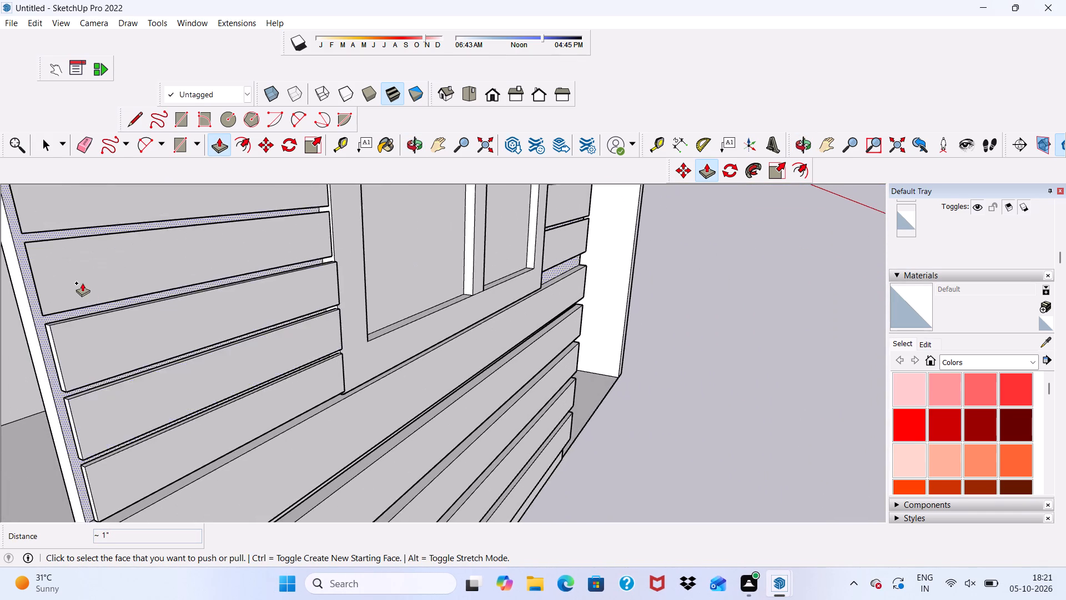
pyautogui.scroll(2, 82, 273)
pyautogui.click(82, 272)
pyautogui.click(137, 360)
pyautogui.scroll(-6, 95, 275)
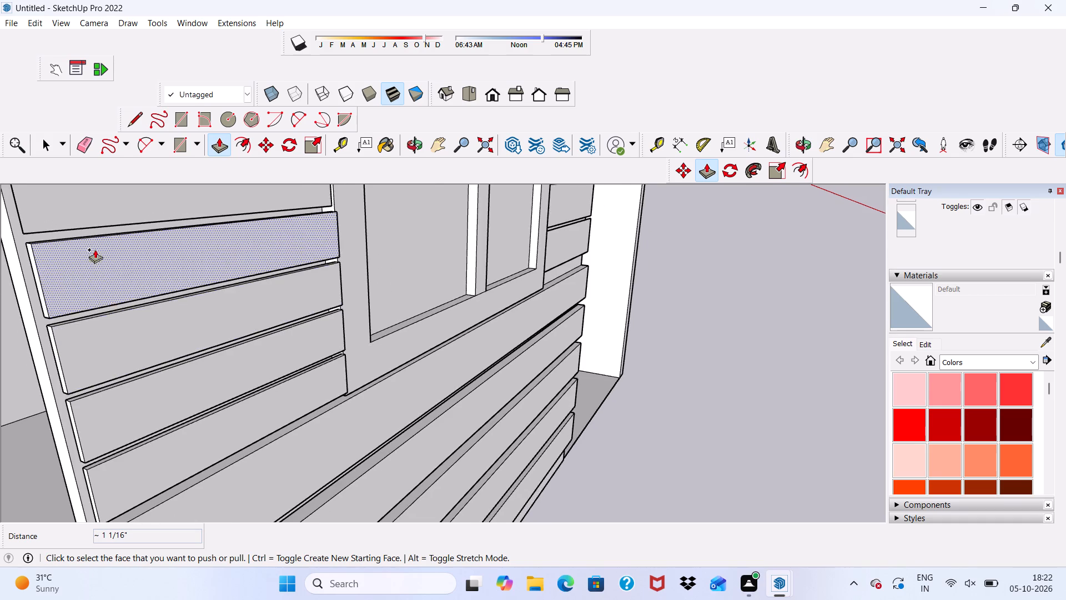
pyautogui.click(88, 214)
pyautogui.click(134, 279)
pyautogui.scroll(-8, 104, 268)
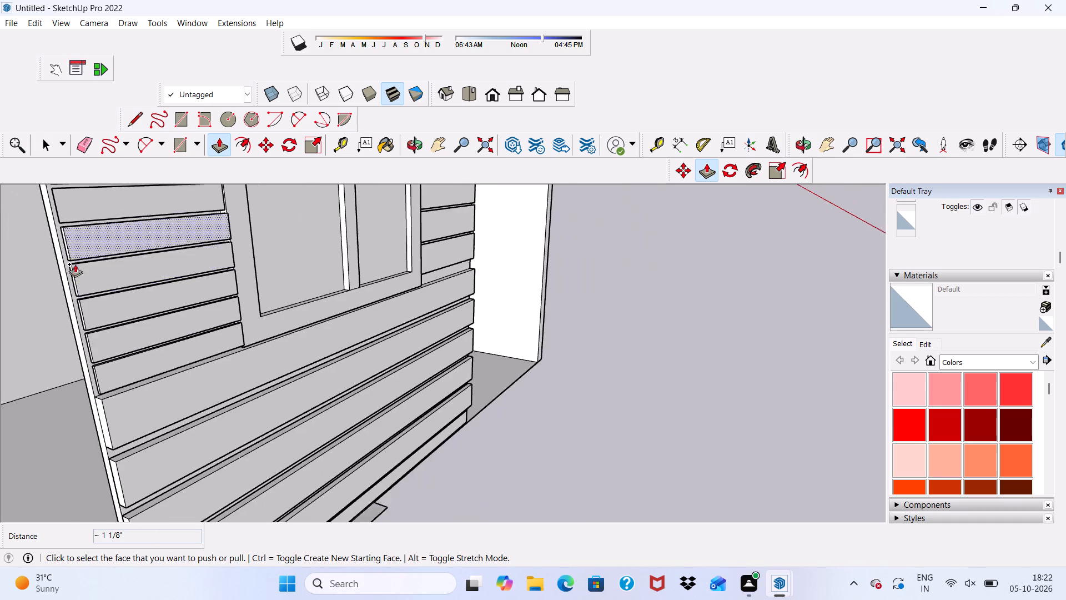
pyautogui.scroll(-2, 75, 264)
pyautogui.click(77, 214)
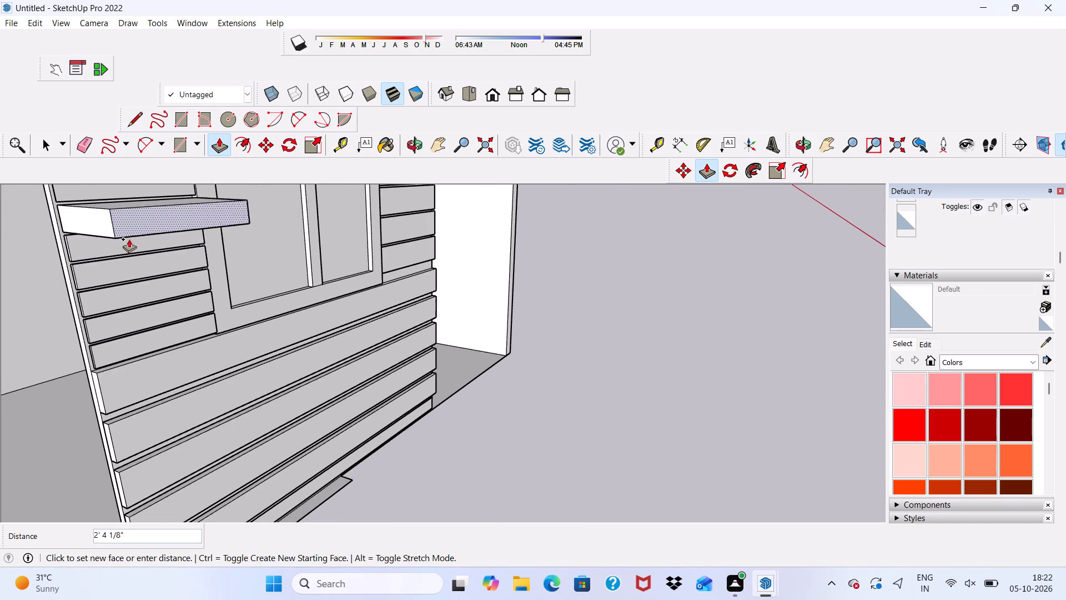
pyautogui.click(96, 249)
pyautogui.scroll(-6, 68, 224)
pyautogui.scroll(6, 76, 208)
pyautogui.click(76, 208)
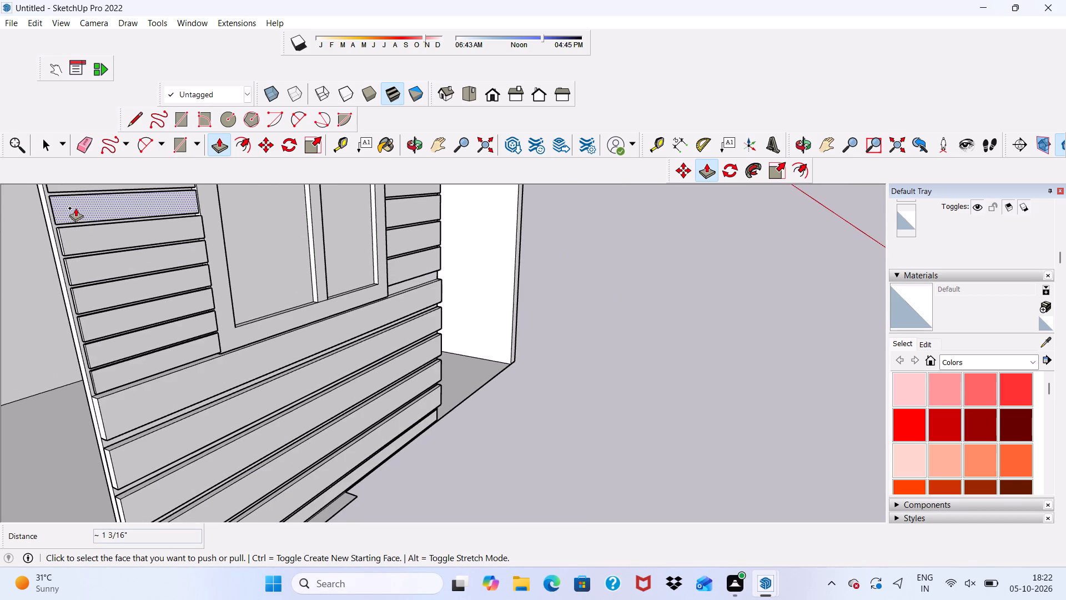
pyautogui.click(104, 243)
# Pull the following two narrow strips left of the tall window outward, by about 1 5/16" and 1 3/8".
pyautogui.scroll(5, 58, 198)
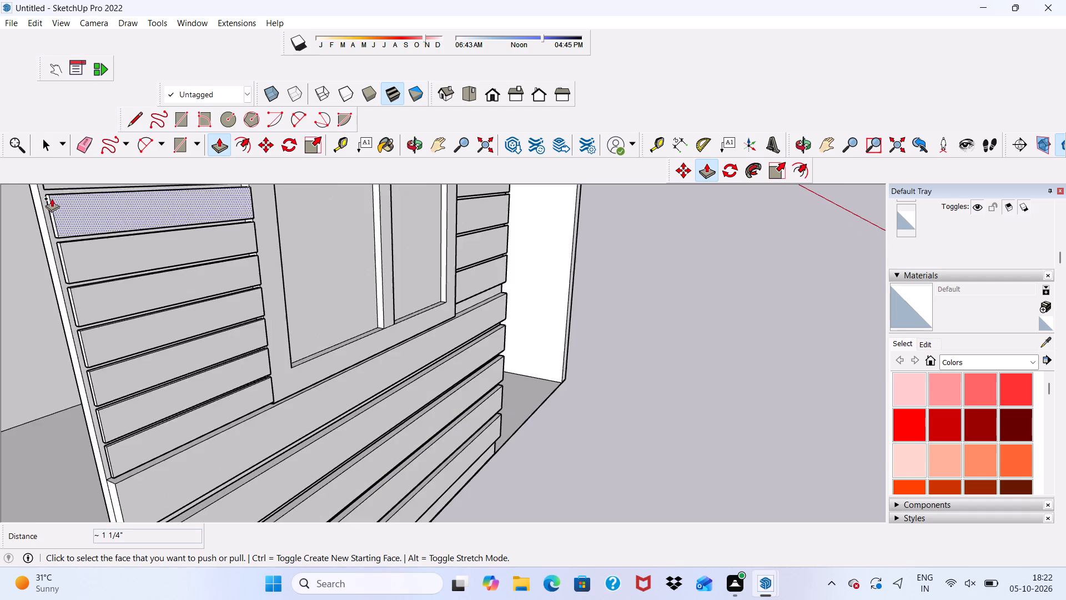
pyautogui.moveTo(53, 222); pyautogui.dragTo(43, 297, button='middle')
pyautogui.scroll(1, 29, 284)
pyautogui.scroll(-6, 29, 286)
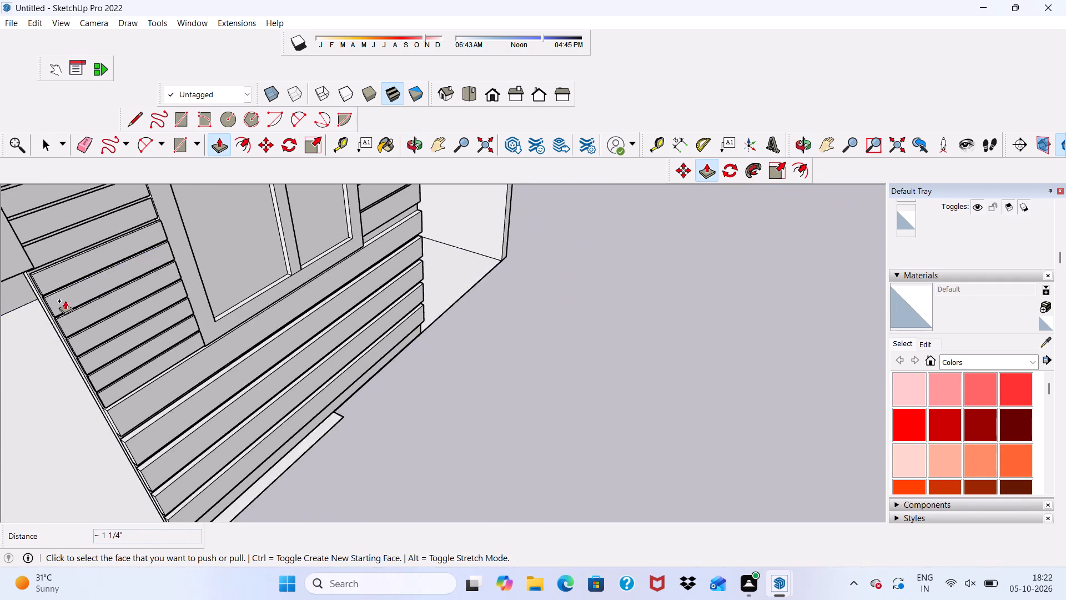
pyautogui.scroll(3, 53, 247)
pyautogui.click(53, 247)
pyautogui.scroll(3, 63, 298)
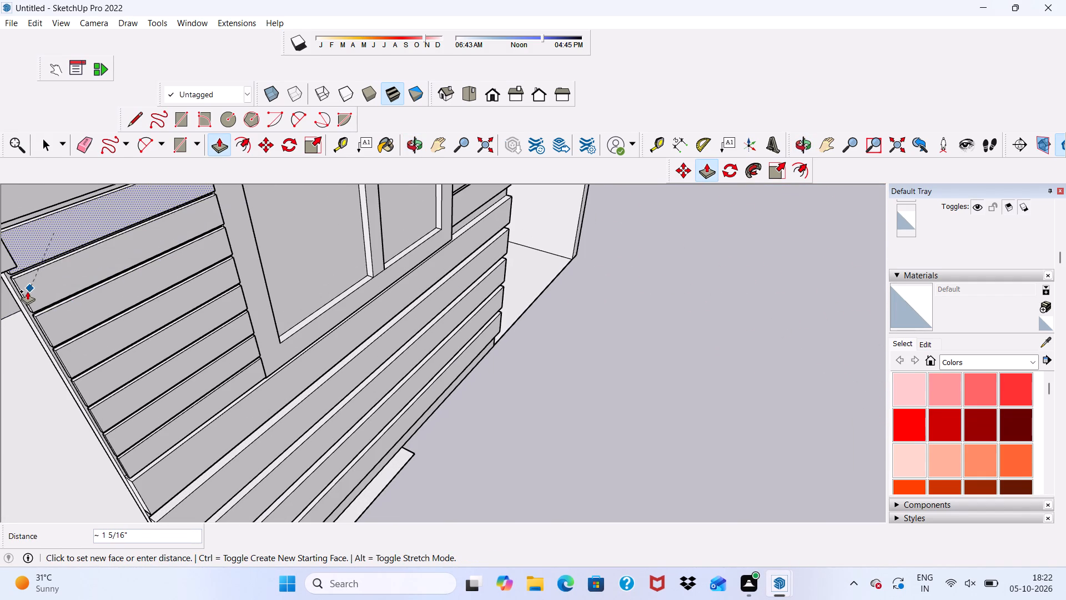
pyautogui.click(36, 292)
pyautogui.scroll(-9, 39, 289)
pyautogui.moveTo(107, 289); pyautogui.dragTo(101, 274, button='middle')
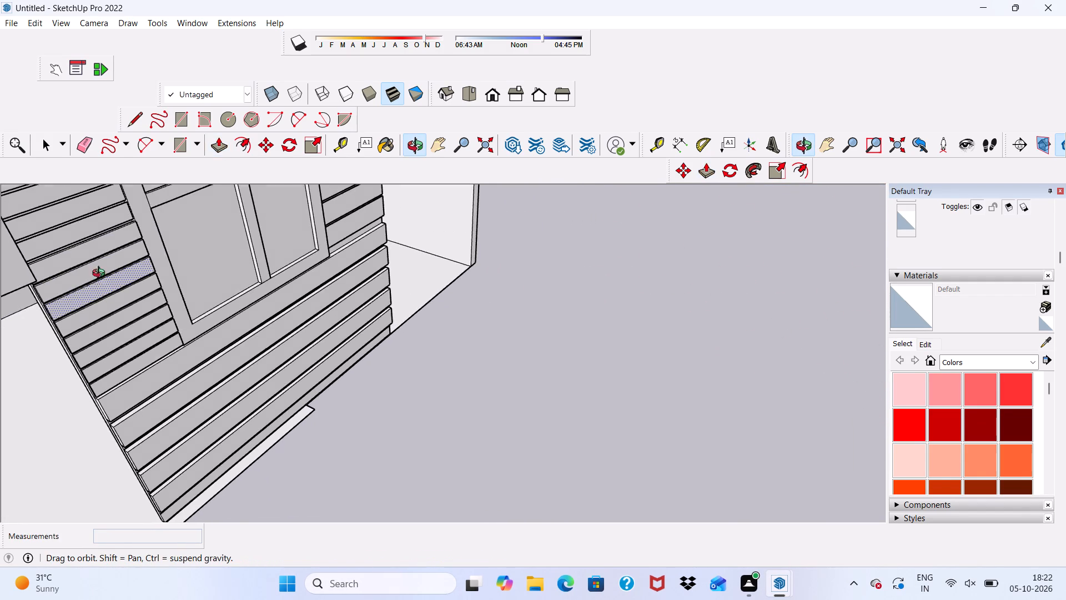
pyautogui.moveTo(101, 274); pyautogui.dragTo(164, 224, button='middle')
pyautogui.scroll(5, 164, 225)
pyautogui.scroll(5, 85, 222)
pyautogui.scroll(-7, 69, 200)
pyautogui.moveTo(137, 258); pyautogui.dragTo(140, 259, button='middle')
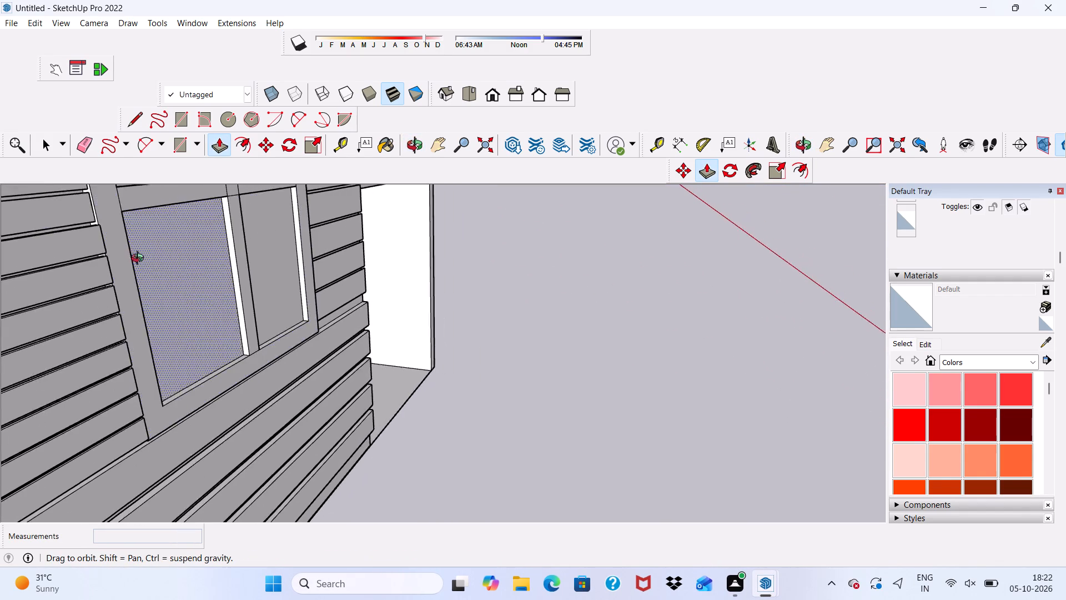
pyautogui.moveTo(140, 259); pyautogui.dragTo(157, 299, button='middle')
pyautogui.scroll(-1, 228, 279)
pyautogui.scroll(7, 93, 307)
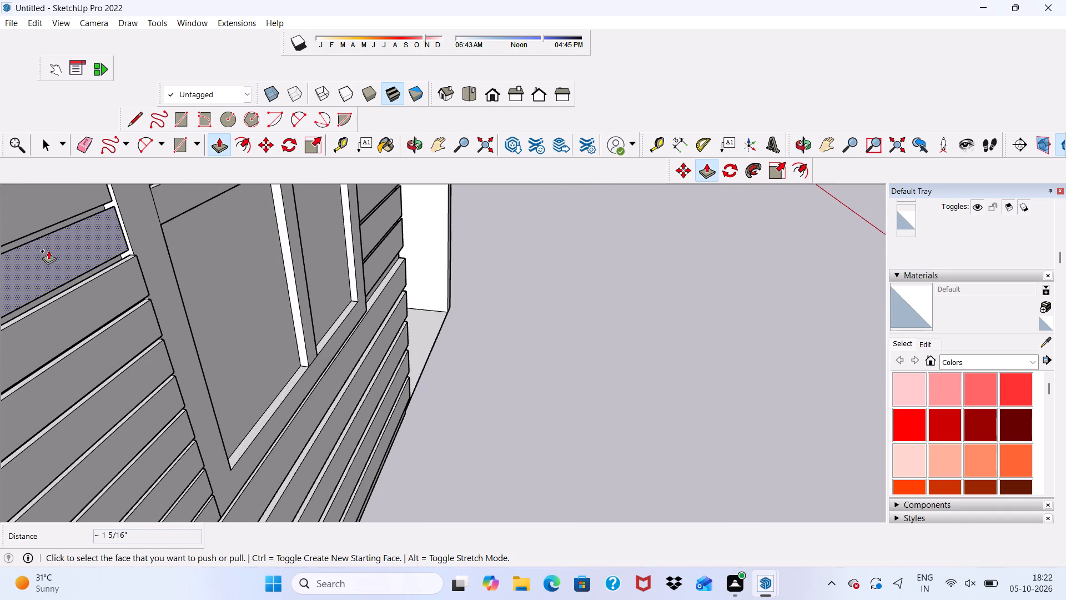
pyautogui.click(49, 251)
pyautogui.click(118, 302)
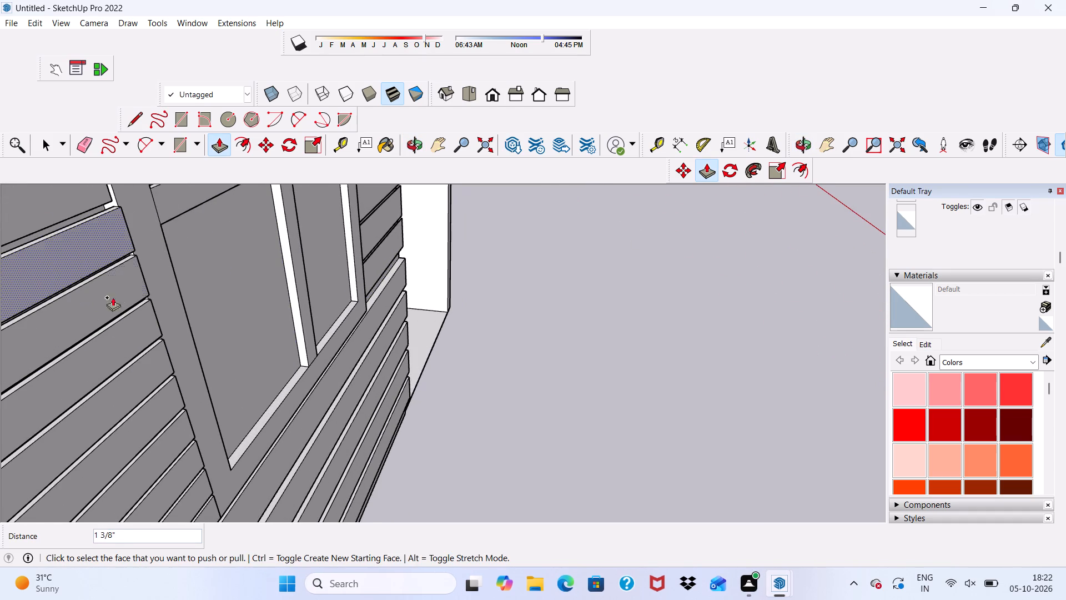
# Pull two more narrow strips up the left side of the window outward, by about 1 7/16" and 1 1/2".
pyautogui.scroll(1, 33, 205)
pyautogui.click(28, 204)
pyautogui.click(97, 277)
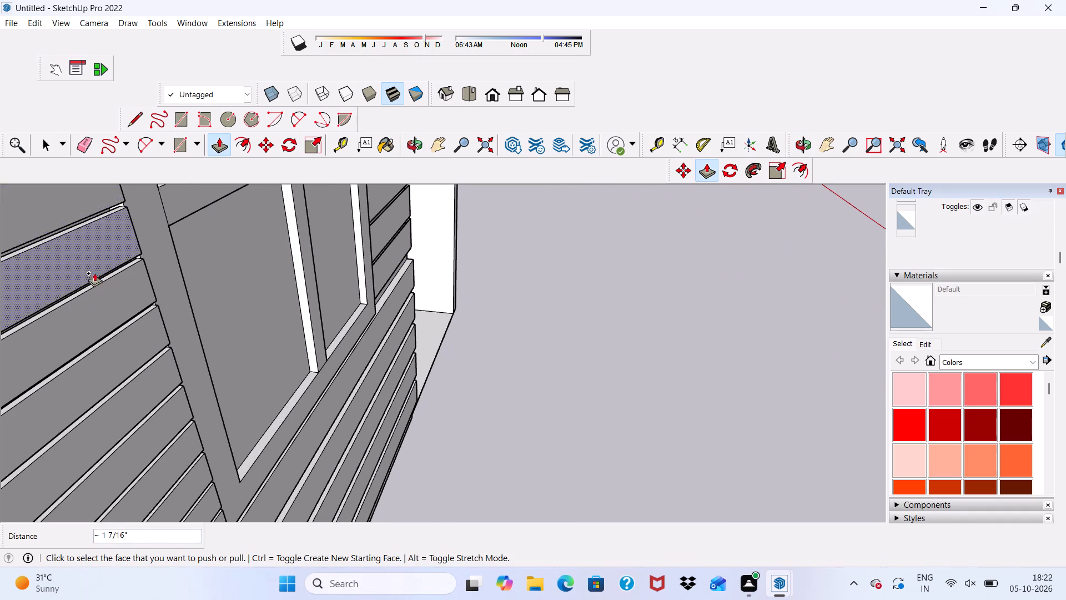
pyautogui.scroll(-5, 61, 256)
pyautogui.moveTo(61, 274); pyautogui.dragTo(160, 296, button='middle')
pyautogui.scroll(1, 29, 260)
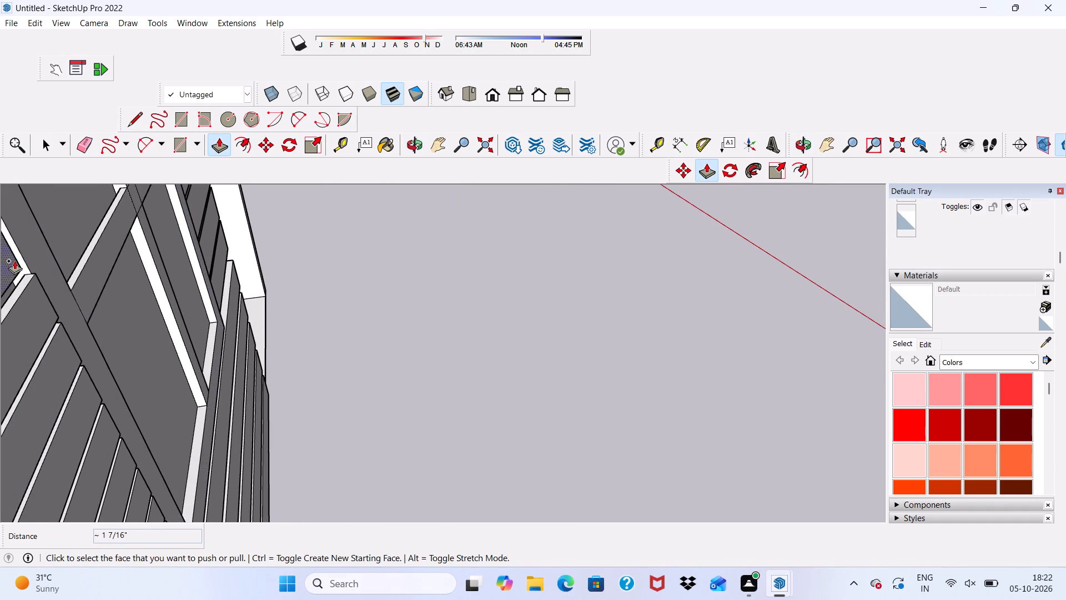
pyautogui.click(14, 261)
pyautogui.click(44, 303)
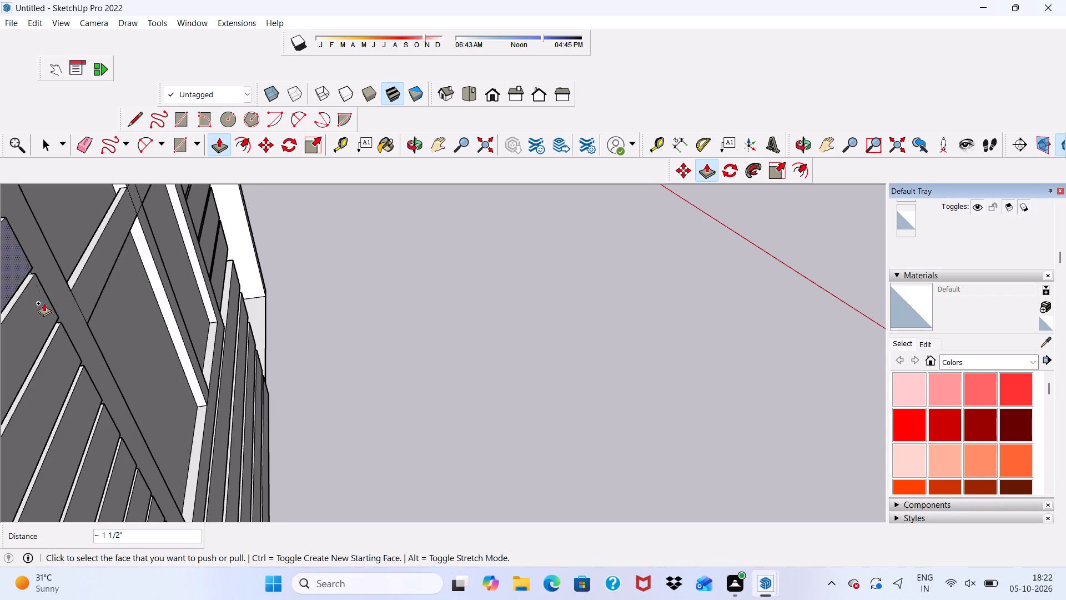
# Examine the tower's strips and the house facade from several angles, down to the remaining narrow strips left of the window.
pyautogui.scroll(-4, 24, 266)
pyautogui.scroll(1, 44, 271)
pyautogui.scroll(-12, 85, 239)
pyautogui.moveTo(190, 253); pyautogui.dragTo(117, 311, button='middle')
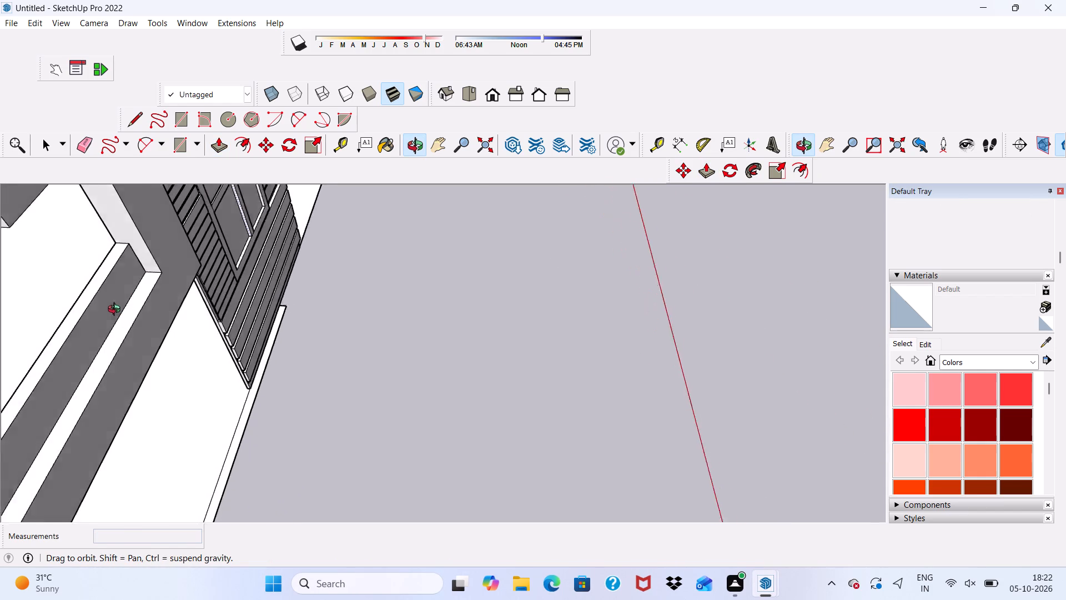
pyautogui.moveTo(117, 311); pyautogui.dragTo(97, 330, button='middle')
pyautogui.scroll(-4, 182, 252)
pyautogui.scroll(1, 198, 286)
pyautogui.scroll(-1, 198, 268)
pyautogui.scroll(1, 198, 268)
pyautogui.scroll(-3, 201, 272)
pyautogui.moveTo(227, 283); pyautogui.dragTo(47, 231, button='middle')
pyautogui.scroll(3, 279, 289)
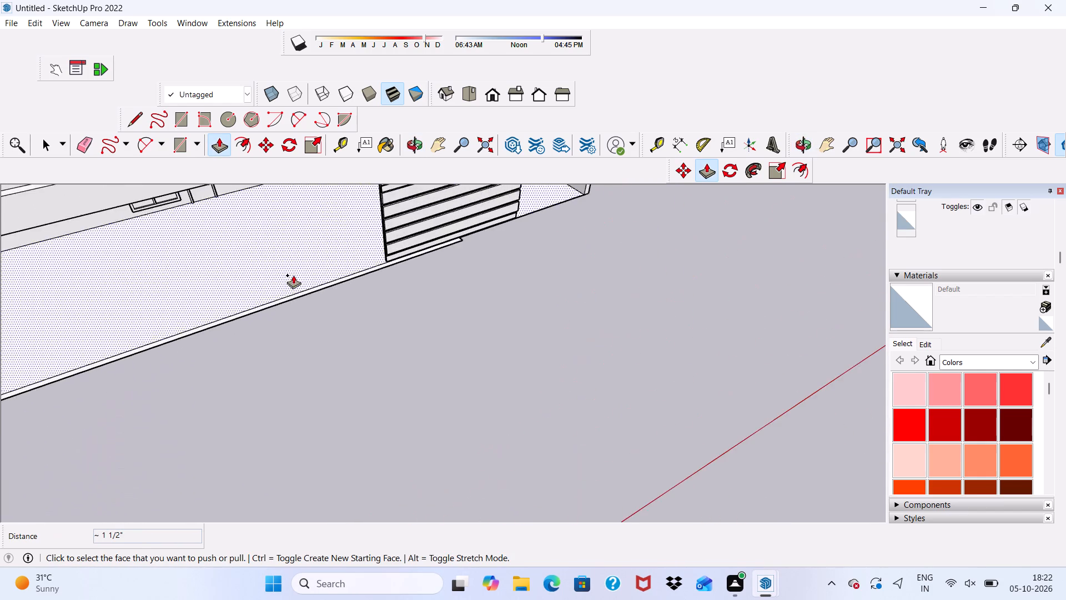
pyautogui.scroll(-9, 318, 273)
pyautogui.scroll(6, 413, 227)
pyautogui.scroll(-13, 367, 191)
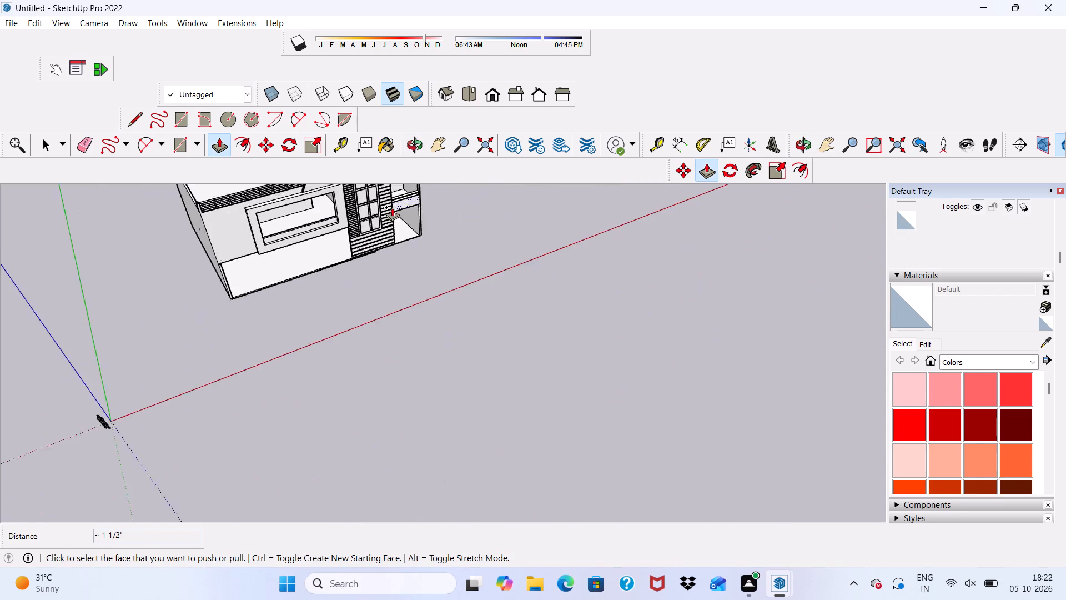
pyautogui.scroll(11, 393, 205)
pyautogui.moveTo(280, 231); pyautogui.dragTo(283, 357, button='middle')
pyautogui.scroll(5, 195, 269)
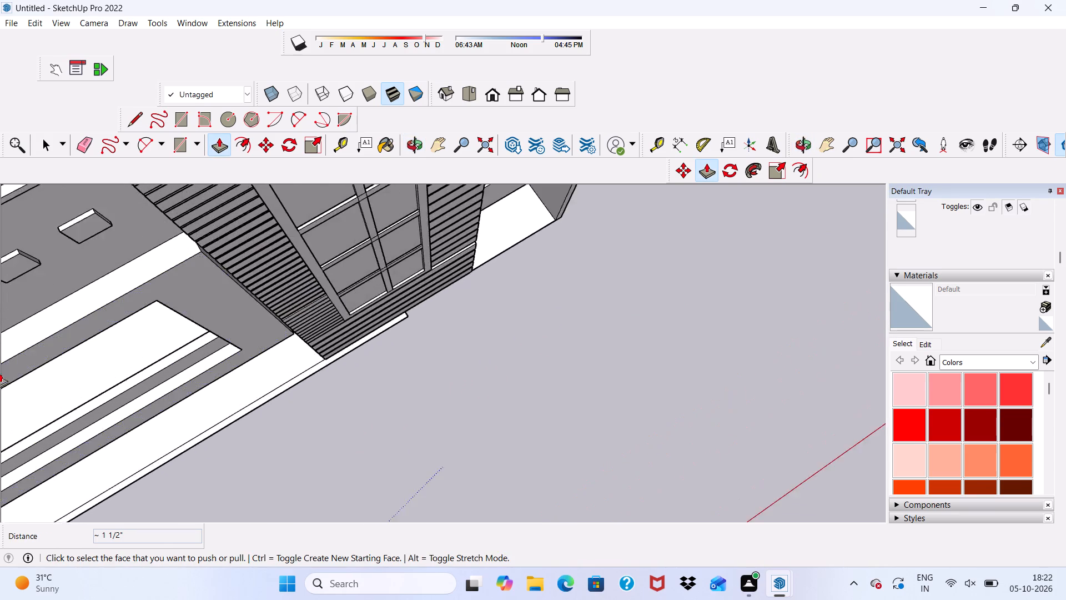
pyautogui.scroll(9, 0, 373)
pyautogui.scroll(-7, 133, 351)
pyautogui.scroll(9, 211, 232)
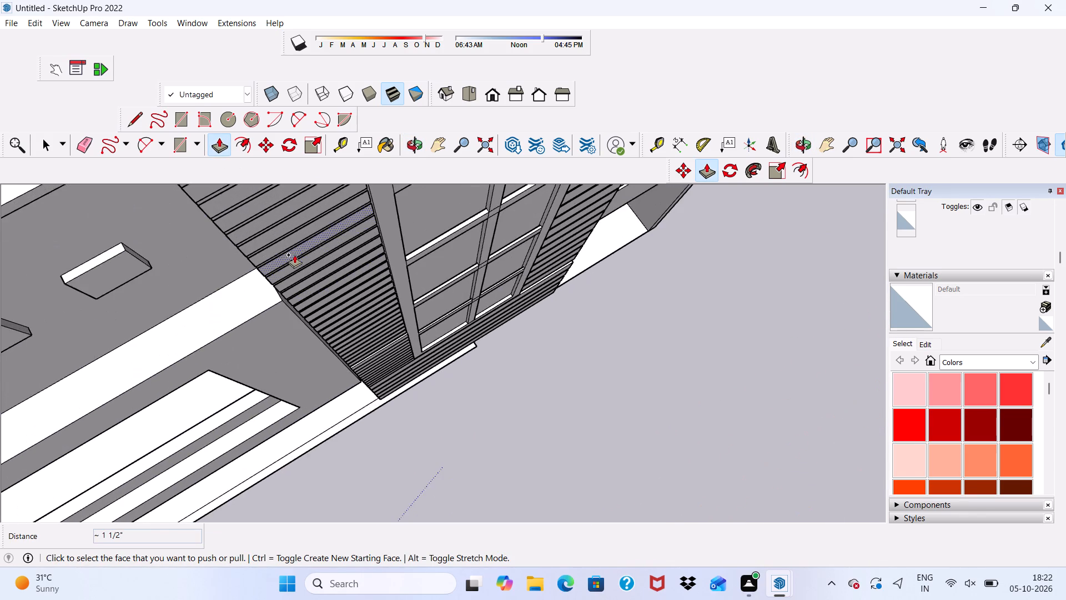
# Pull the next two narrow strips up the left side of the tall window slightly outward.
pyautogui.moveTo(294, 255); pyautogui.dragTo(225, 208, button='middle')
pyautogui.scroll(10, 325, 282)
pyautogui.moveTo(328, 234); pyautogui.dragTo(338, 306, button='middle')
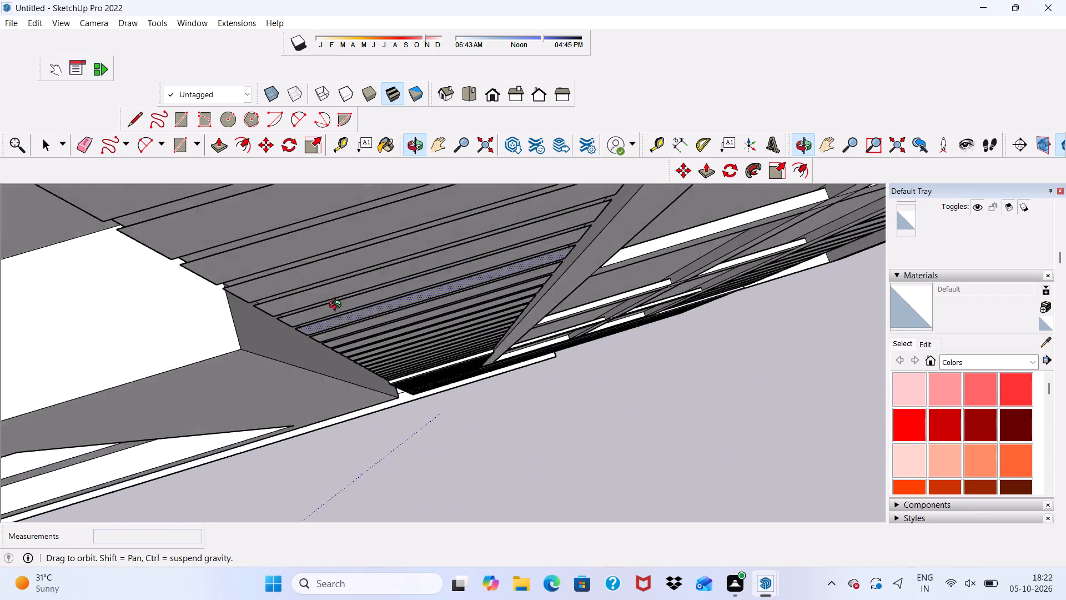
pyautogui.moveTo(338, 306); pyautogui.dragTo(301, 280, button='middle')
pyautogui.scroll(9, 348, 290)
pyautogui.moveTo(330, 399); pyautogui.dragTo(344, 319, button='middle')
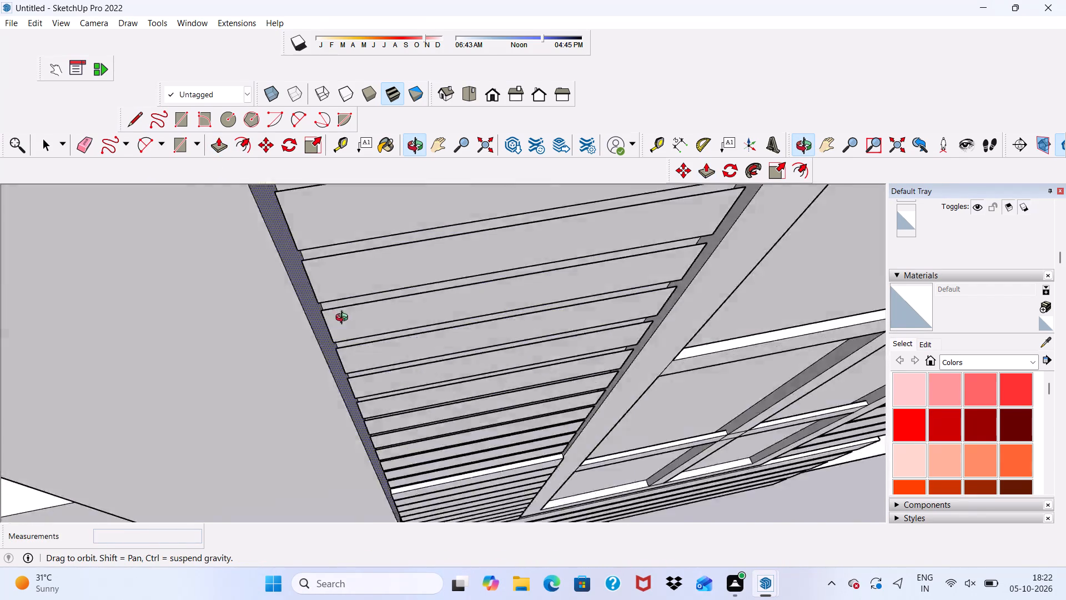
pyautogui.moveTo(344, 319); pyautogui.dragTo(306, 251, button='middle')
pyautogui.scroll(-5, 374, 307)
pyautogui.moveTo(369, 307); pyautogui.dragTo(399, 247, button='middle')
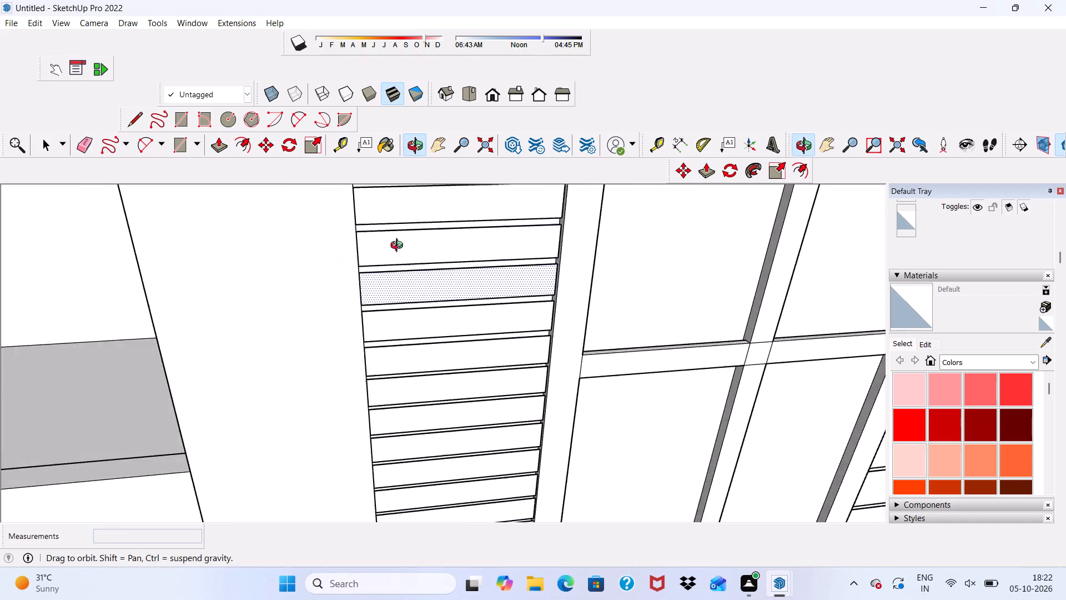
pyautogui.moveTo(399, 247); pyautogui.dragTo(332, 194, button='middle')
pyautogui.scroll(-12, 379, 272)
pyautogui.moveTo(387, 388); pyautogui.dragTo(388, 461, button='middle')
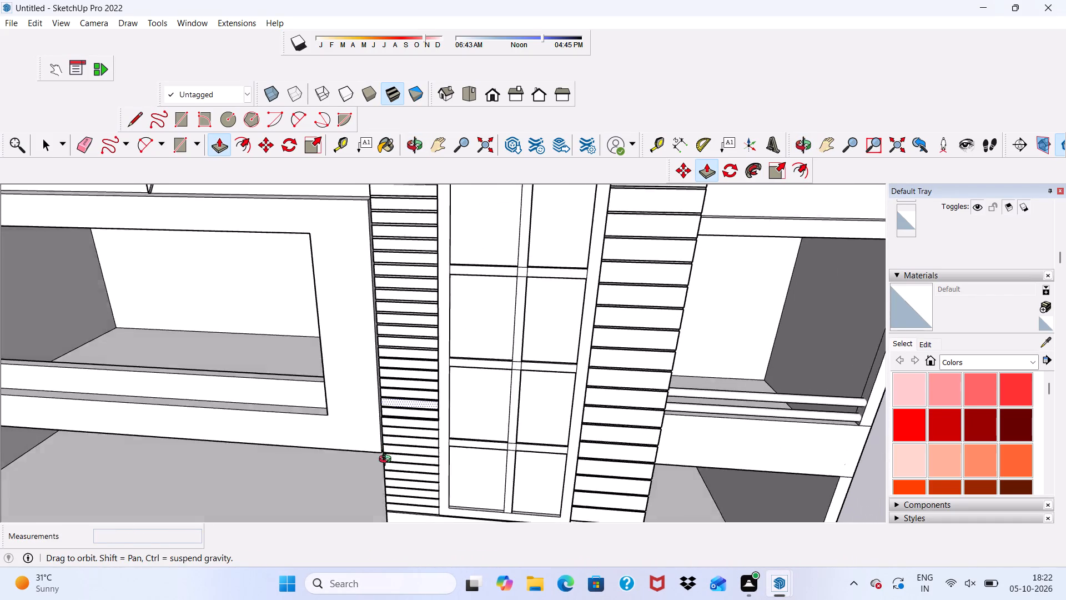
pyautogui.moveTo(388, 461); pyautogui.dragTo(383, 471, button='middle')
pyautogui.scroll(16, 383, 471)
pyautogui.click(395, 374)
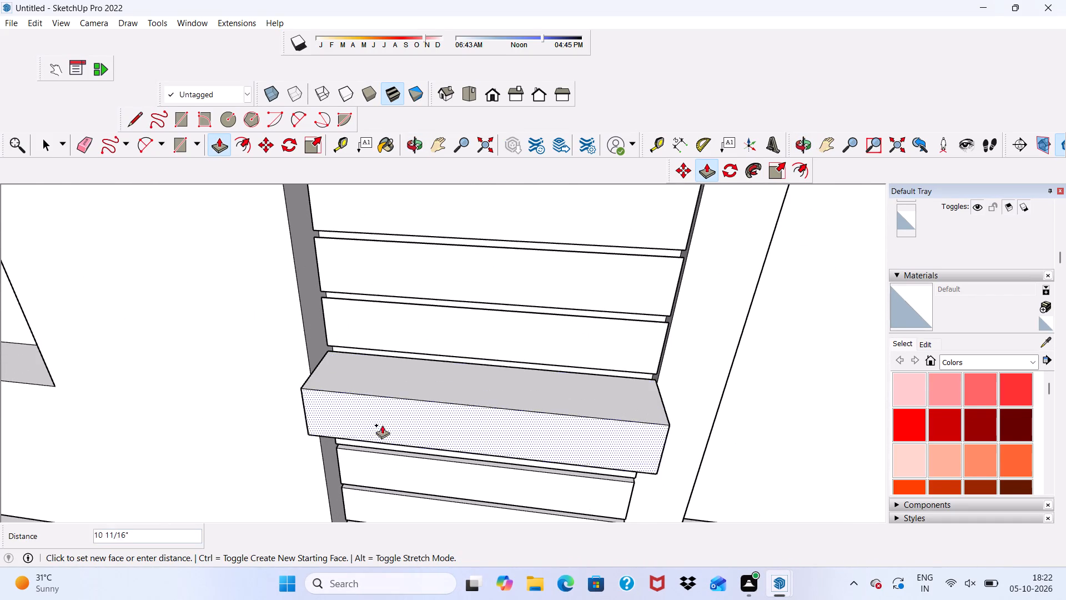
pyautogui.scroll(-3, 381, 395)
pyautogui.moveTo(381, 394); pyautogui.dragTo(388, 333, button='middle')
pyautogui.moveTo(379, 446); pyautogui.dragTo(386, 415, button='middle')
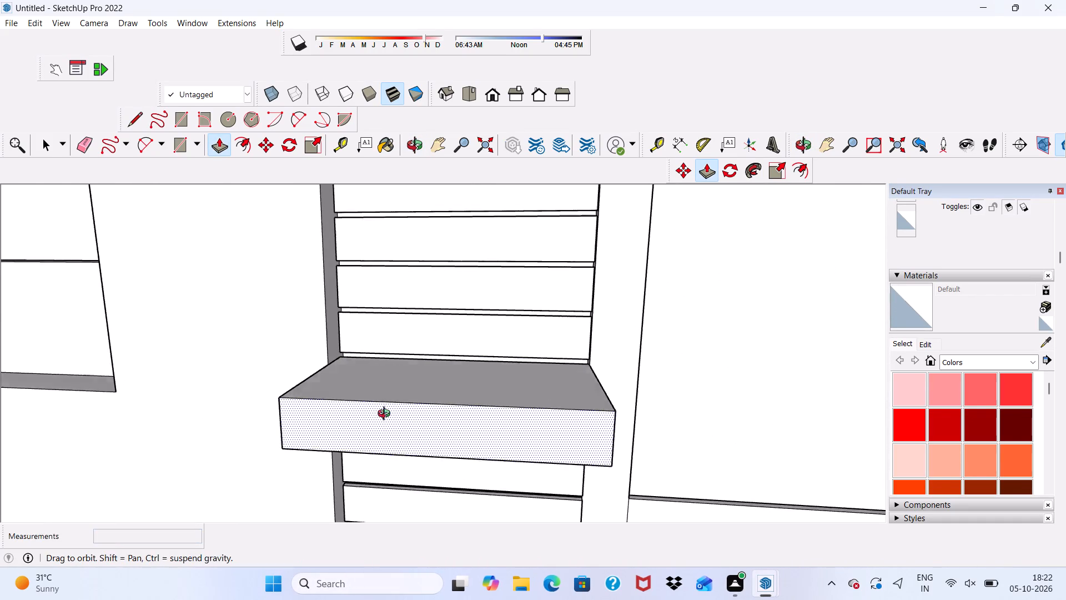
pyautogui.moveTo(386, 415); pyautogui.dragTo(406, 358, button='middle')
pyautogui.click(387, 433)
pyautogui.click(369, 328)
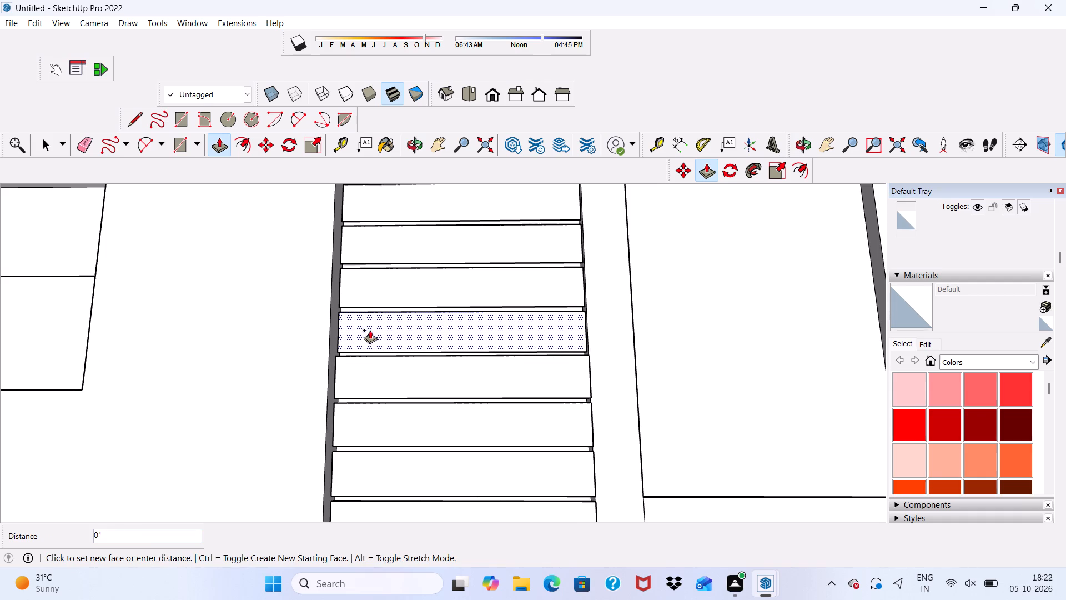
pyautogui.click(381, 392)
# Pull the next three narrow strips up left of the window outward, by about 1 11/16", 1 3/4" and 1 13/16".
pyautogui.click(370, 279)
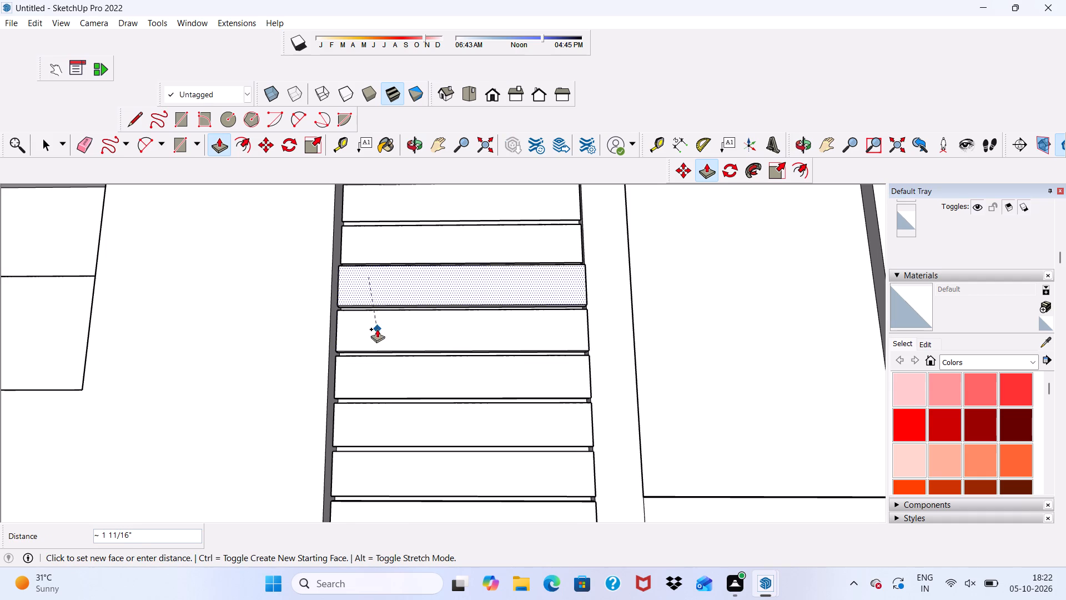
pyautogui.click(377, 329)
pyautogui.click(385, 244)
pyautogui.click(386, 300)
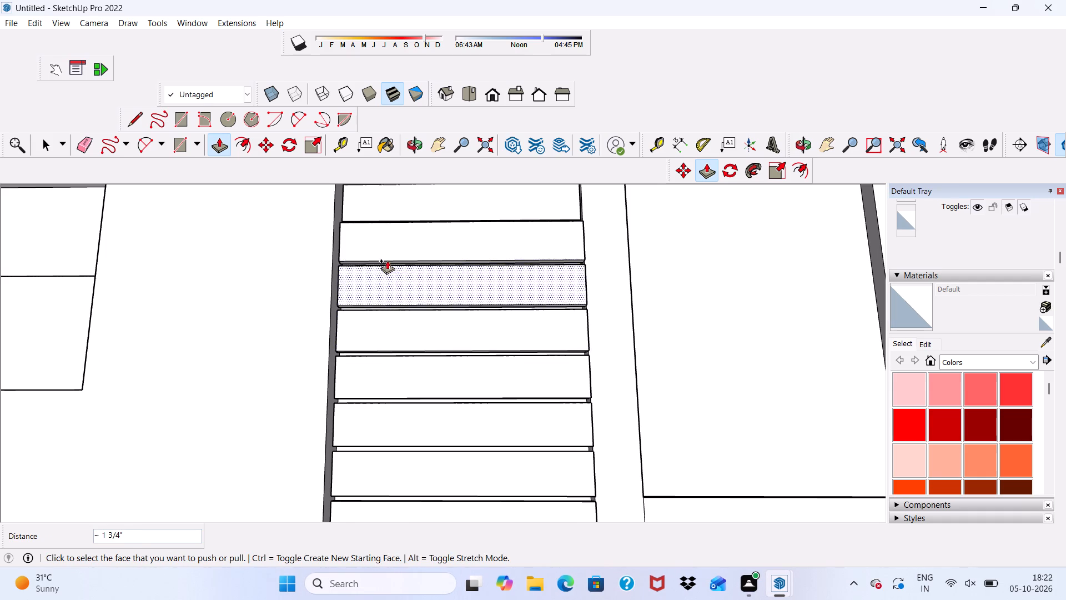
pyautogui.click(384, 199)
pyautogui.click(390, 249)
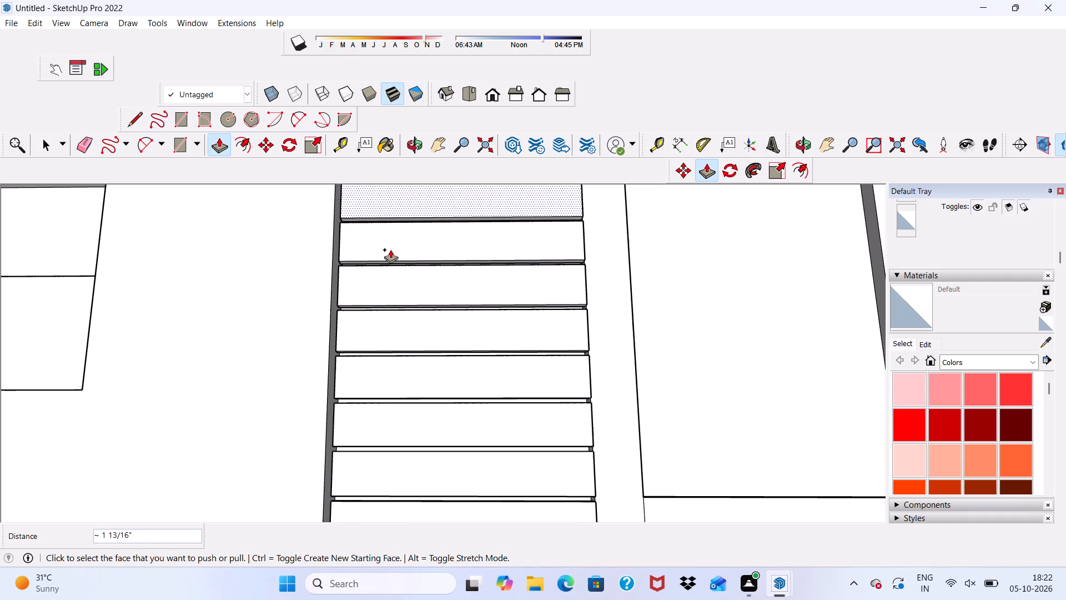
# Pull the following two narrow strips left of the tall window outward, by about 1 7/8" and 1 15/16".
pyautogui.scroll(-5, 390, 249)
pyautogui.scroll(2, 383, 177)
pyautogui.click(380, 182)
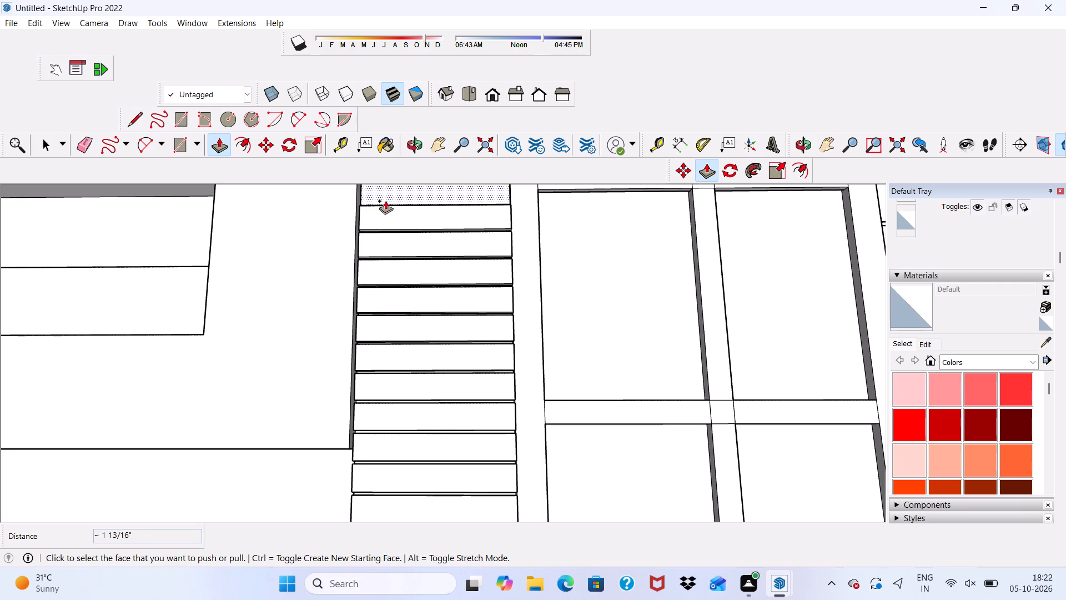
pyautogui.click(385, 191)
pyautogui.scroll(8, 388, 217)
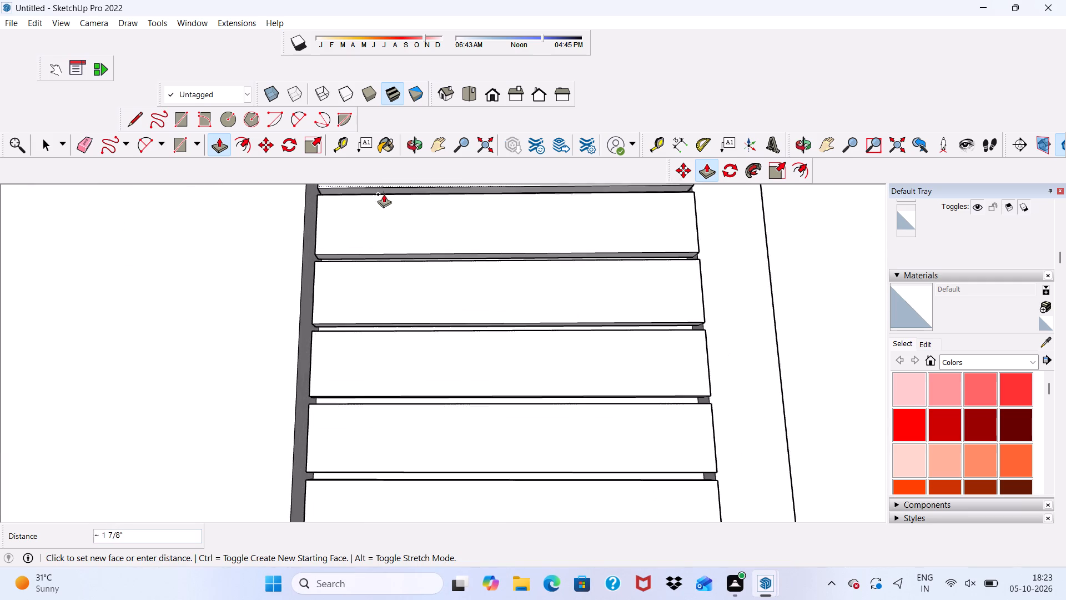
pyautogui.scroll(4, 384, 194)
pyautogui.click(373, 272)
pyautogui.scroll(-5, 364, 271)
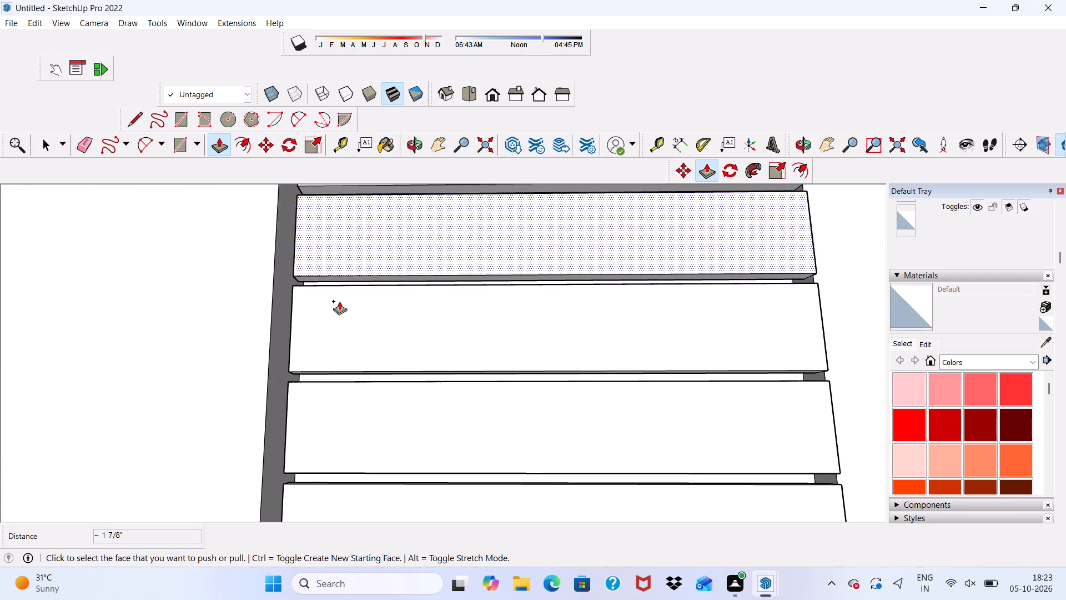
pyautogui.scroll(-4, 339, 301)
pyautogui.scroll(1, 328, 300)
pyautogui.scroll(-1, 328, 304)
pyautogui.scroll(5, 361, 198)
pyautogui.click(358, 184)
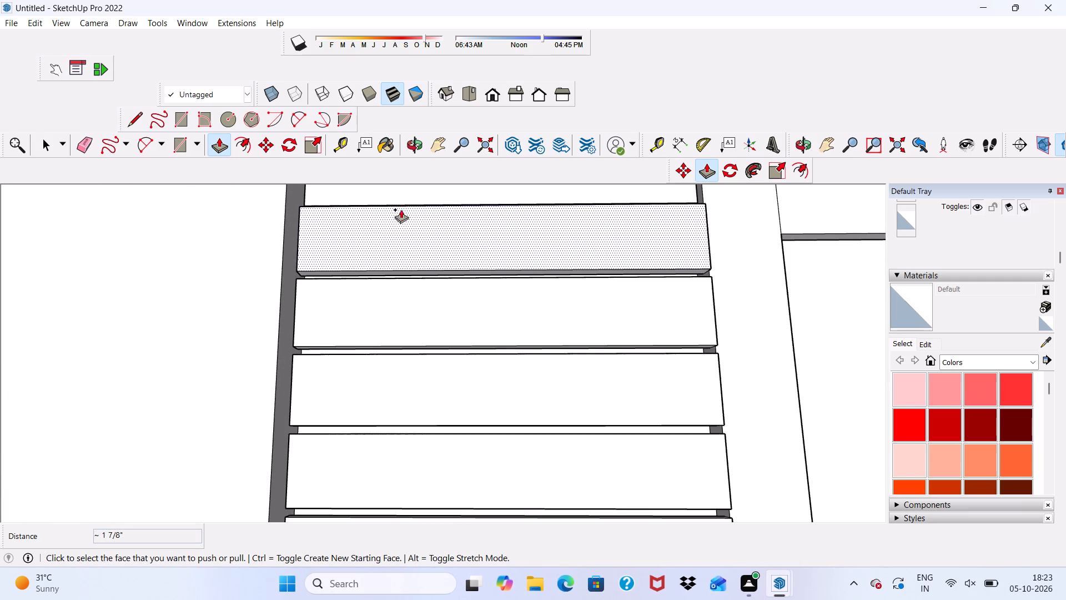
pyautogui.scroll(5, 401, 204)
pyautogui.click(388, 188)
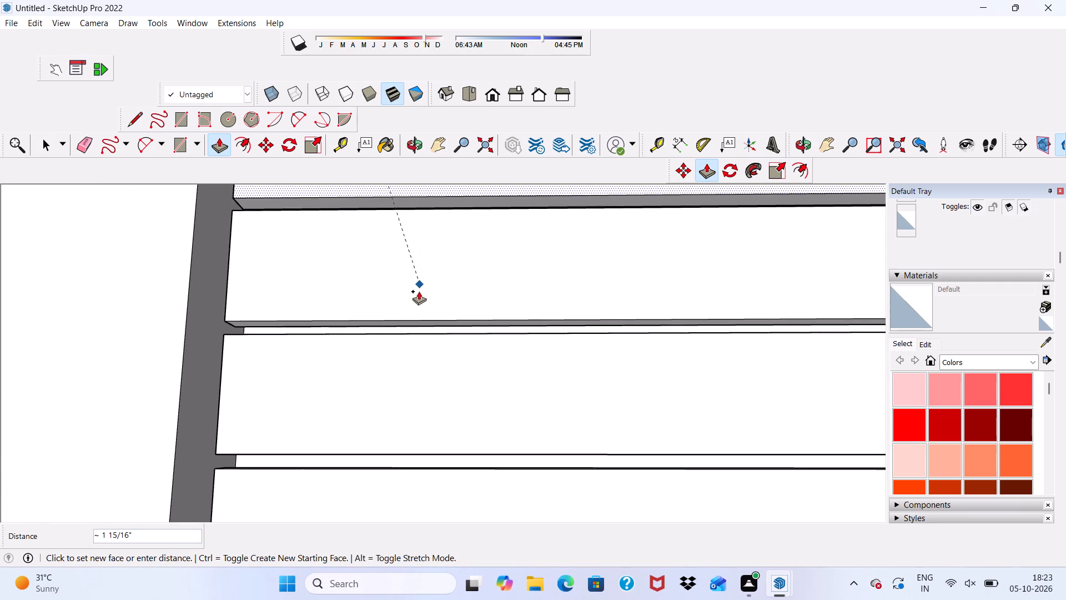
pyautogui.click(409, 316)
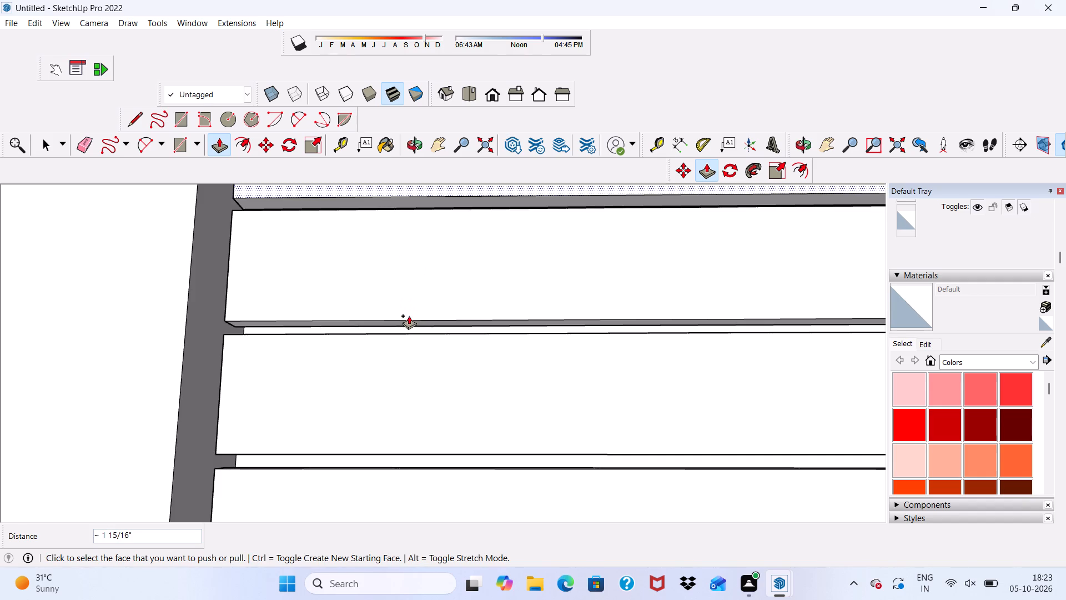
# Pull two more narrow strips up the left side of the window outward, by about 2" and 2 1/16".
pyautogui.scroll(-16, 372, 328)
pyautogui.scroll(5, 358, 234)
pyautogui.scroll(-1, 359, 222)
pyautogui.scroll(4, 356, 242)
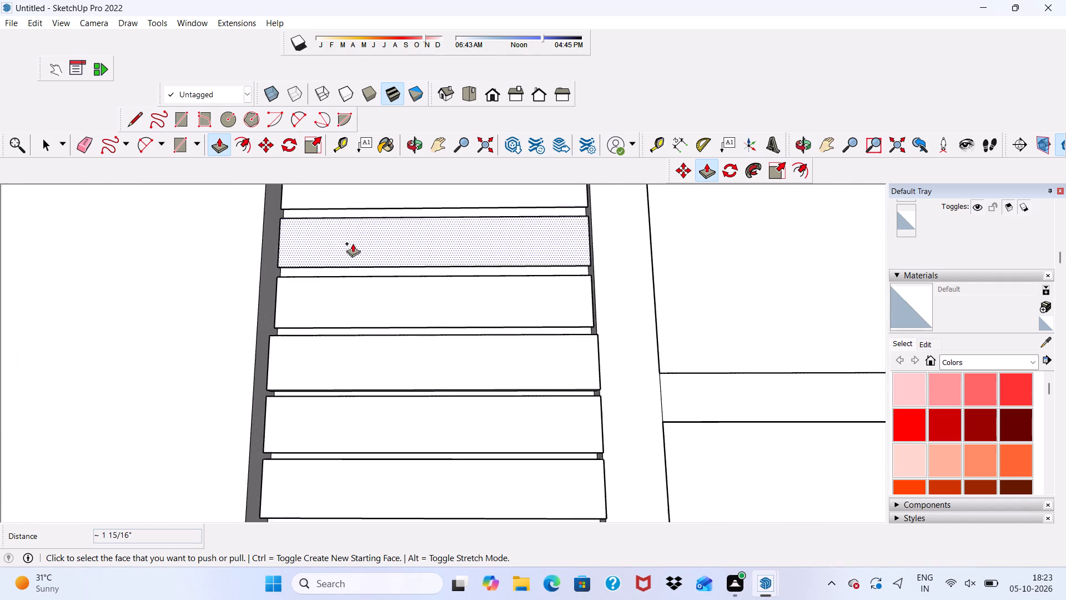
pyautogui.moveTo(331, 352); pyautogui.dragTo(388, 488, button='middle')
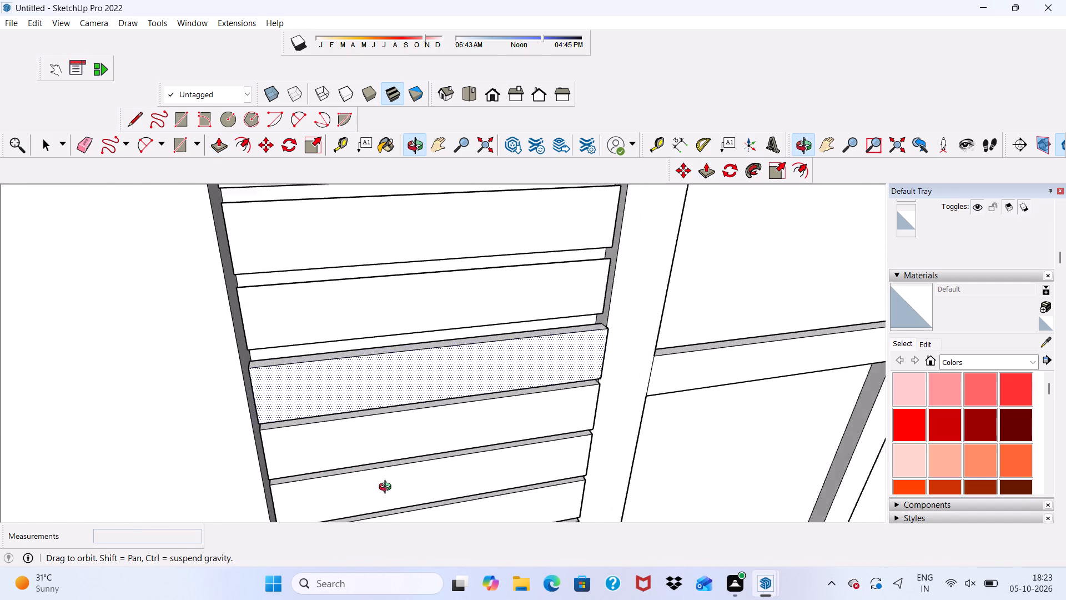
pyautogui.moveTo(388, 488); pyautogui.dragTo(323, 487, button='middle')
pyautogui.scroll(3, 350, 316)
pyautogui.click(335, 288)
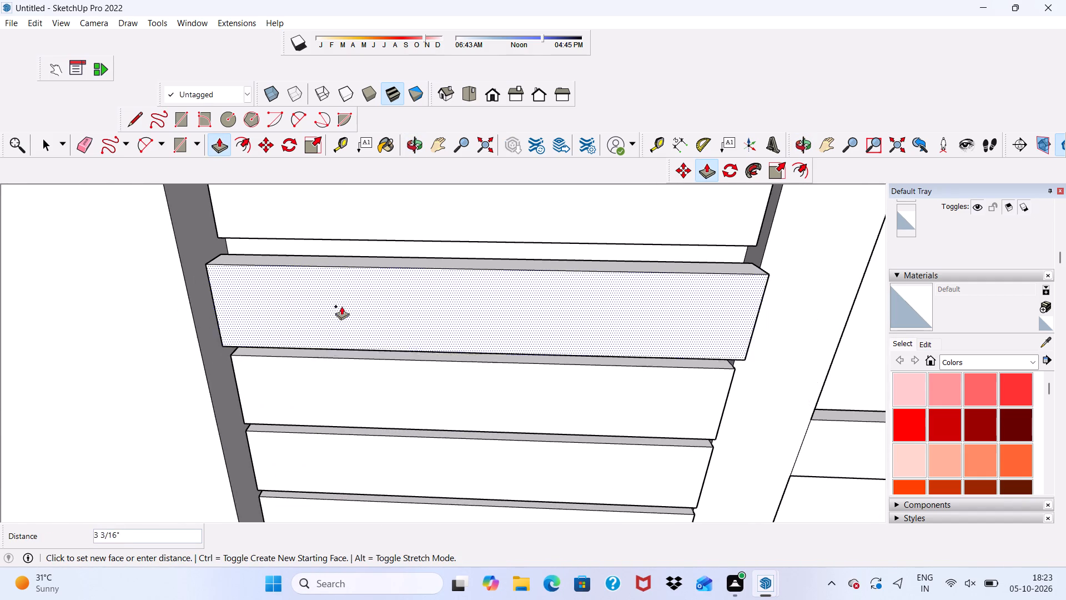
pyautogui.moveTo(340, 306); pyautogui.dragTo(324, 270, button='middle')
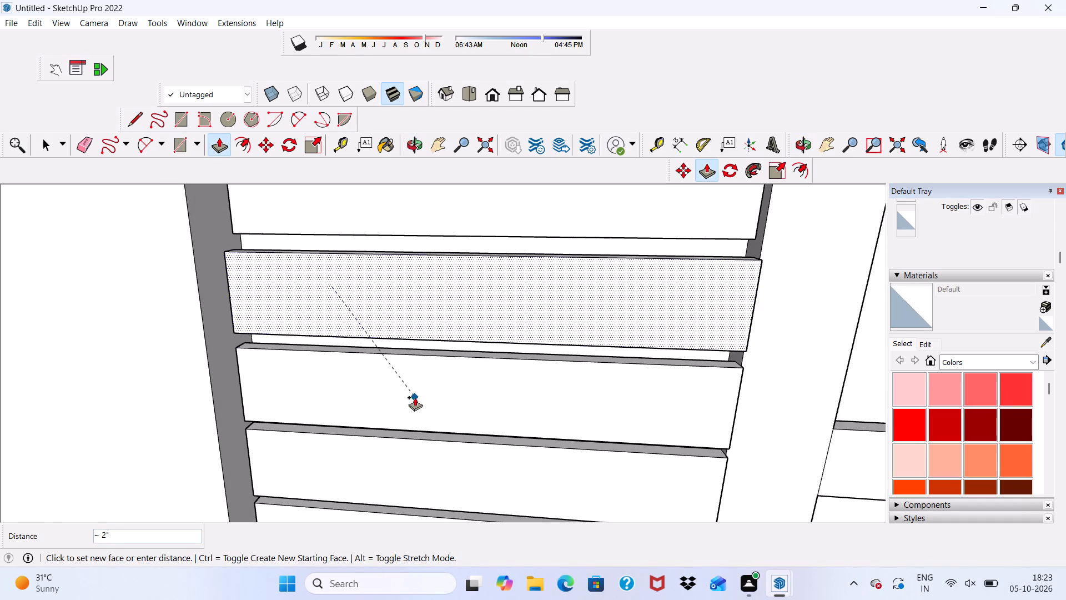
pyautogui.click(415, 397)
pyautogui.scroll(3, 329, 264)
pyautogui.click(320, 198)
pyautogui.scroll(4, 298, 311)
pyautogui.scroll(4, 281, 231)
pyautogui.scroll(-2, 114, 272)
pyautogui.scroll(1, 103, 282)
pyautogui.scroll(-10, 103, 288)
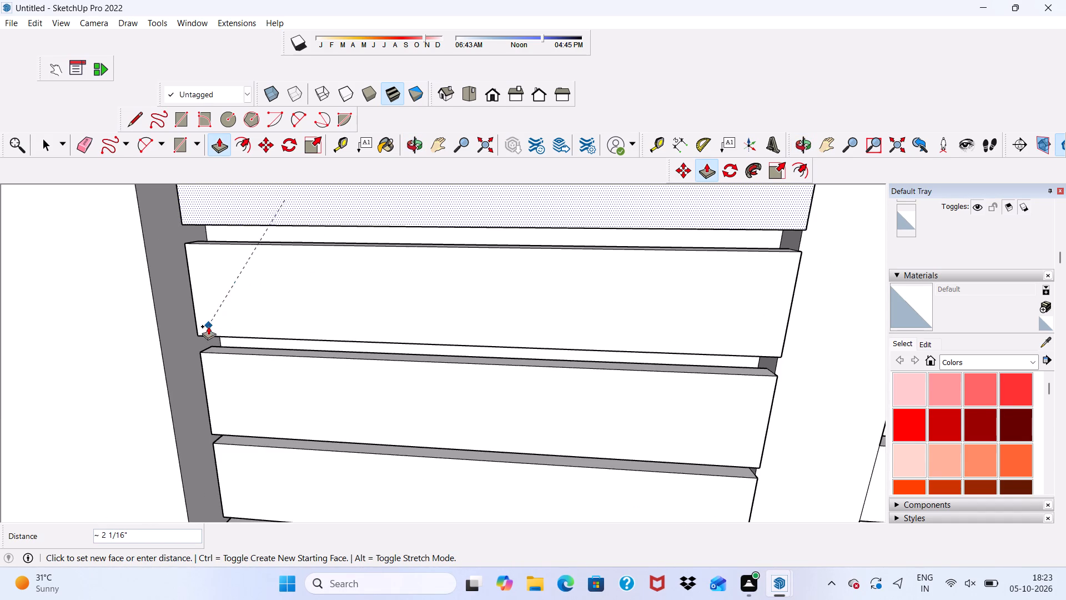
pyautogui.click(222, 331)
# Pull the next three narrow strips up left of the window outward, by about 2 1/8", 2 3/16" and 2 1/4".
pyautogui.scroll(-3, 157, 313)
pyautogui.moveTo(278, 322); pyautogui.dragTo(347, 466, button='middle')
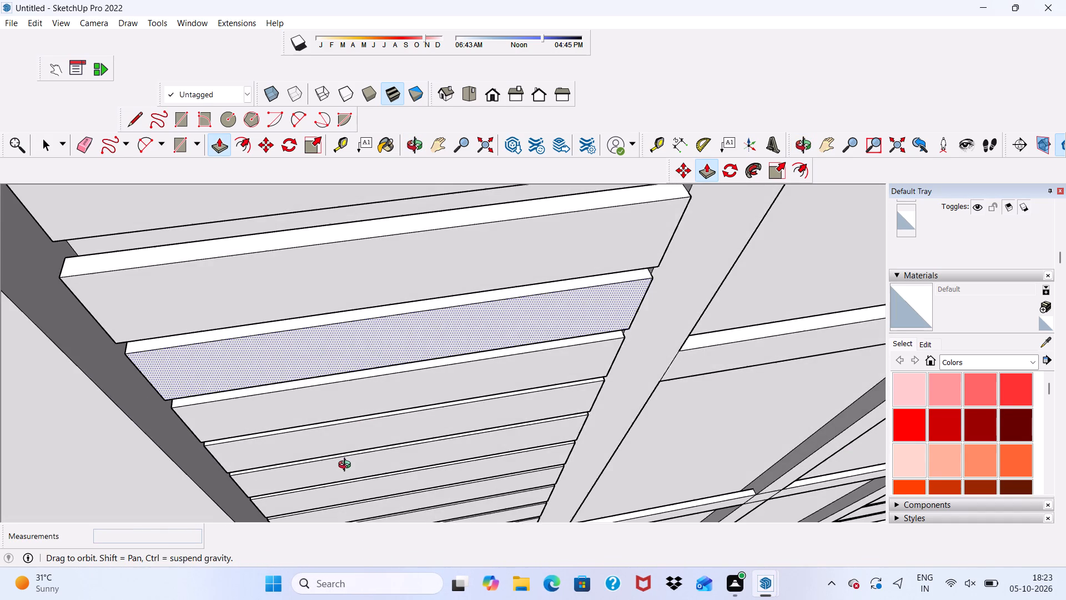
pyautogui.moveTo(347, 466); pyautogui.dragTo(346, 466, button='middle')
pyautogui.click(104, 211)
pyautogui.click(212, 288)
pyautogui.scroll(-2, 152, 284)
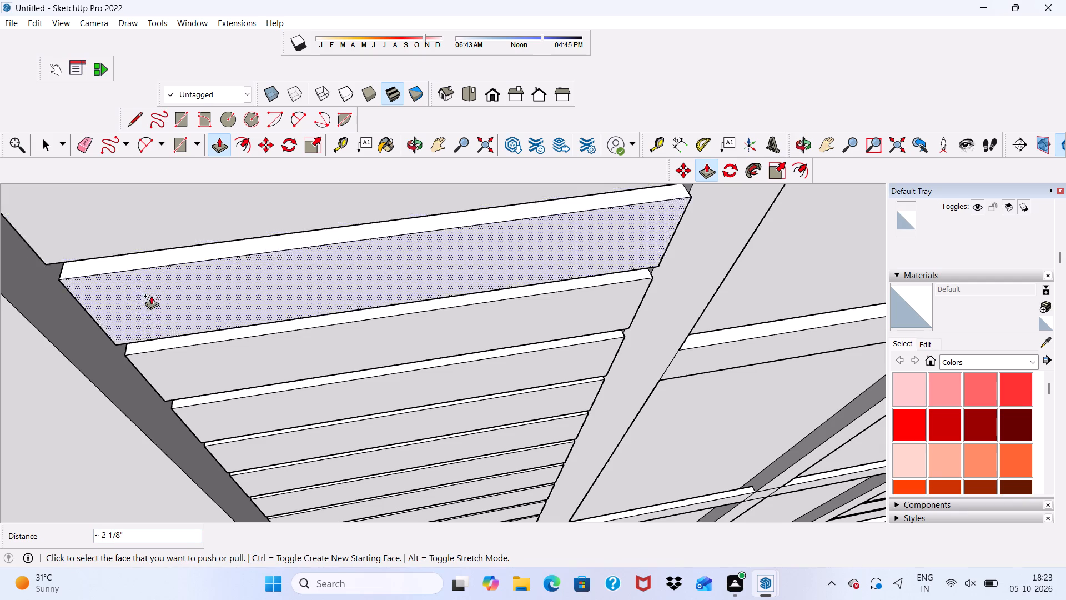
pyautogui.scroll(-9, 151, 296)
pyautogui.click(97, 239)
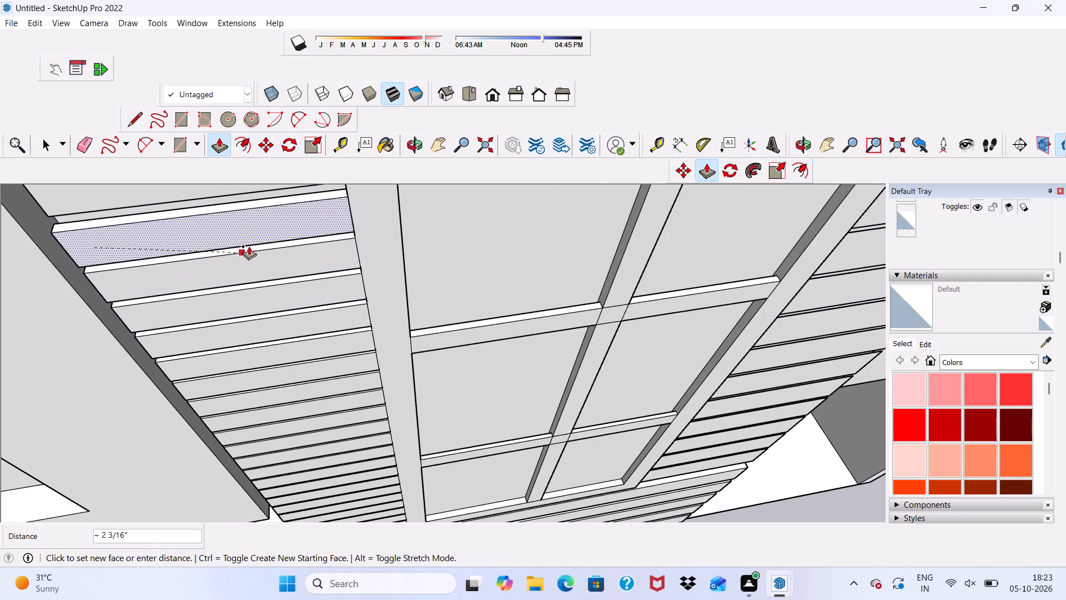
pyautogui.click(280, 262)
pyautogui.click(119, 193)
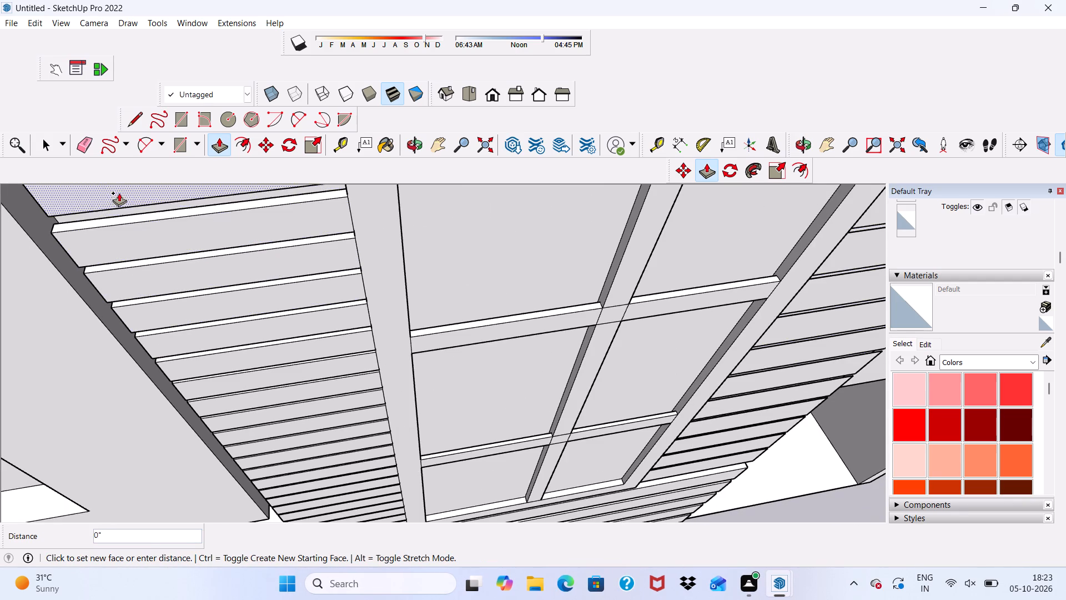
pyautogui.click(211, 246)
# Pull the following two narrow strips left of the tall window outward, by about 2 5/16" and 2 3/8".
pyautogui.scroll(-9, 201, 244)
pyautogui.scroll(2, 140, 332)
pyautogui.scroll(-1, 145, 341)
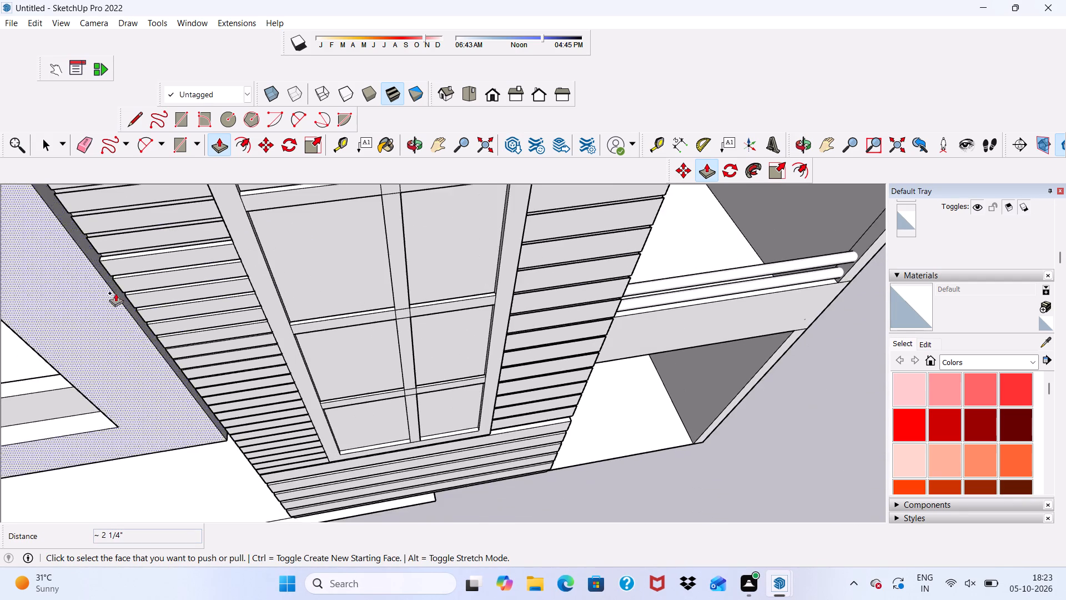
pyautogui.scroll(9, 114, 238)
pyautogui.click(125, 233)
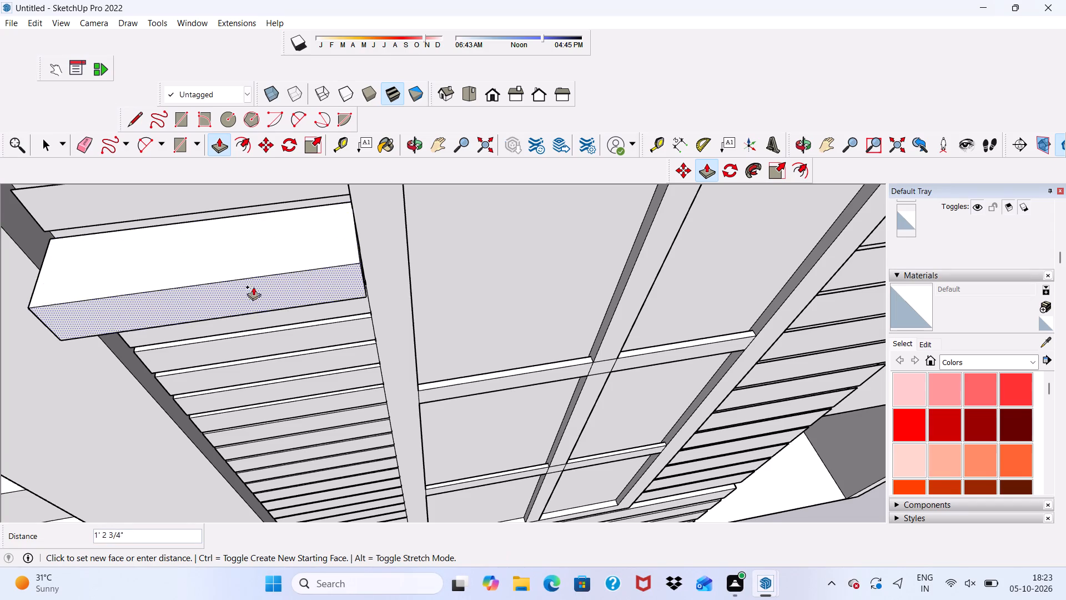
pyautogui.scroll(-4, 306, 280)
pyautogui.moveTo(298, 242); pyautogui.dragTo(279, 199, button='middle')
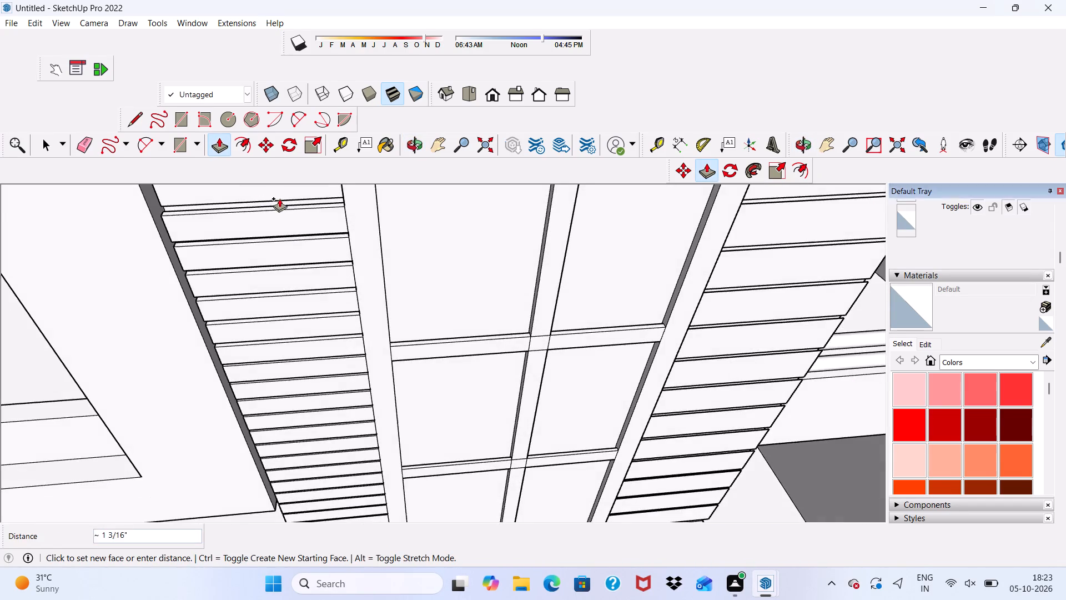
pyautogui.scroll(4, 289, 216)
pyautogui.click(305, 207)
pyautogui.scroll(-7, 286, 242)
pyautogui.scroll(2, 262, 284)
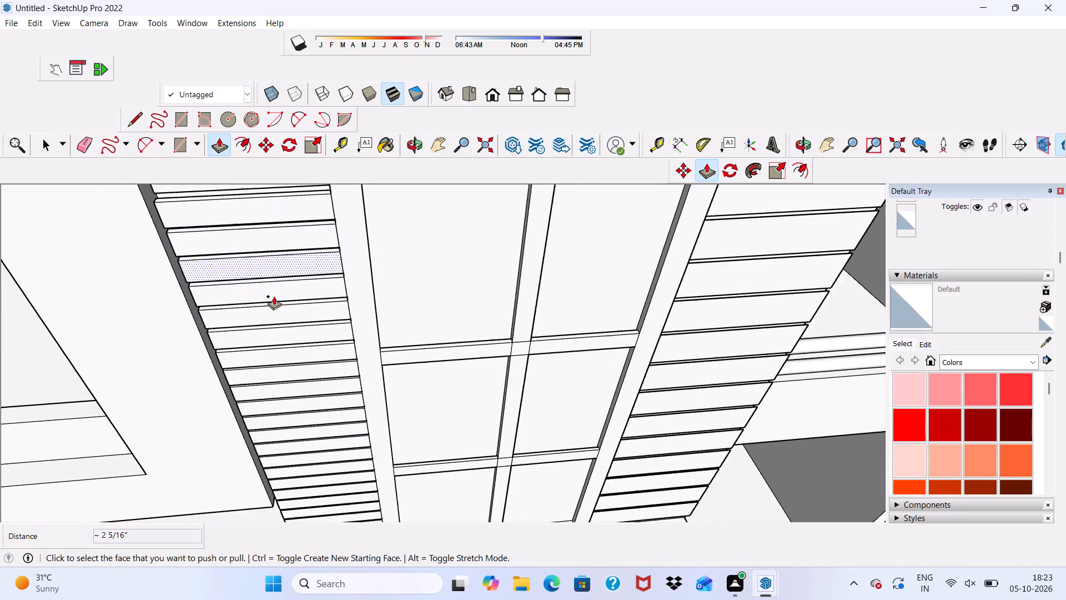
pyautogui.scroll(3, 234, 198)
pyautogui.scroll(-8, 214, 222)
pyautogui.scroll(8, 211, 215)
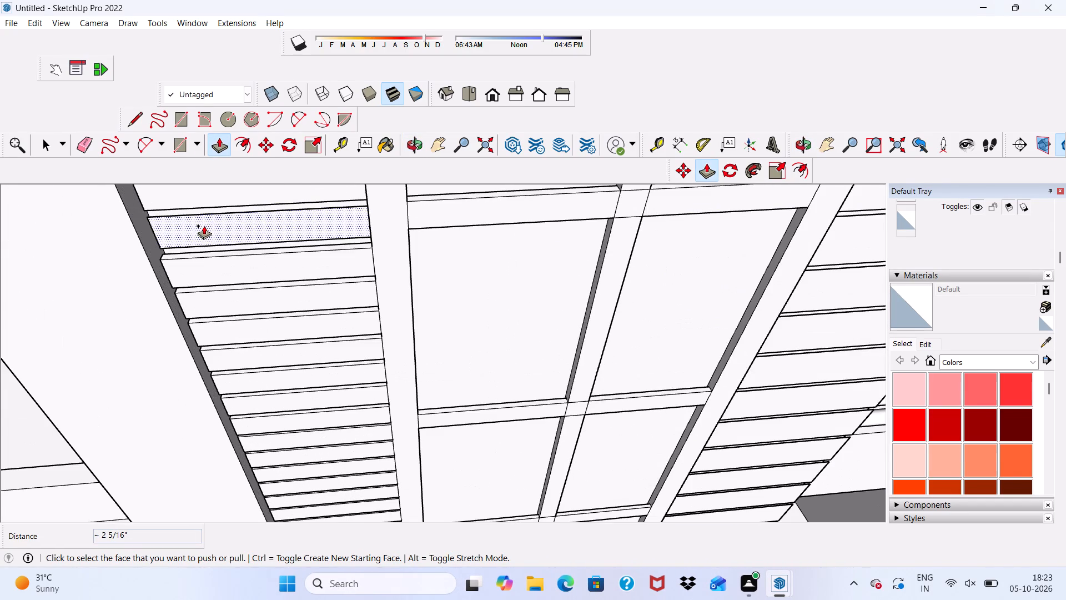
pyautogui.click(203, 227)
pyautogui.click(362, 271)
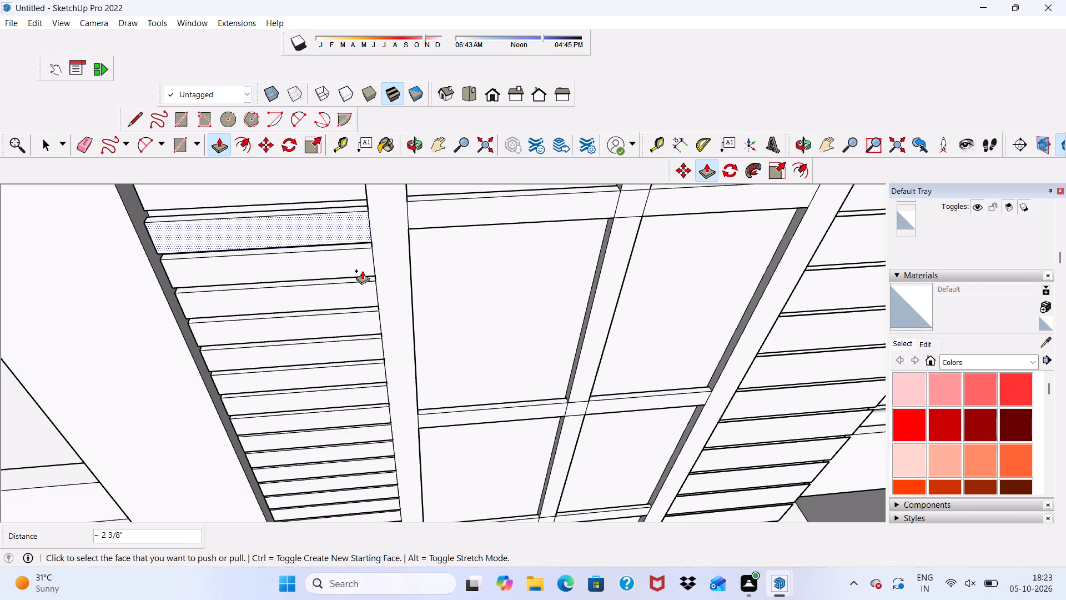
# Pull three more narrow strips up left of the window outward, by about 2 7/16", 2 1/2" and 2 9/16".
pyautogui.scroll(-3, 219, 235)
pyautogui.click(190, 195)
pyautogui.scroll(1, 319, 238)
pyautogui.click(328, 238)
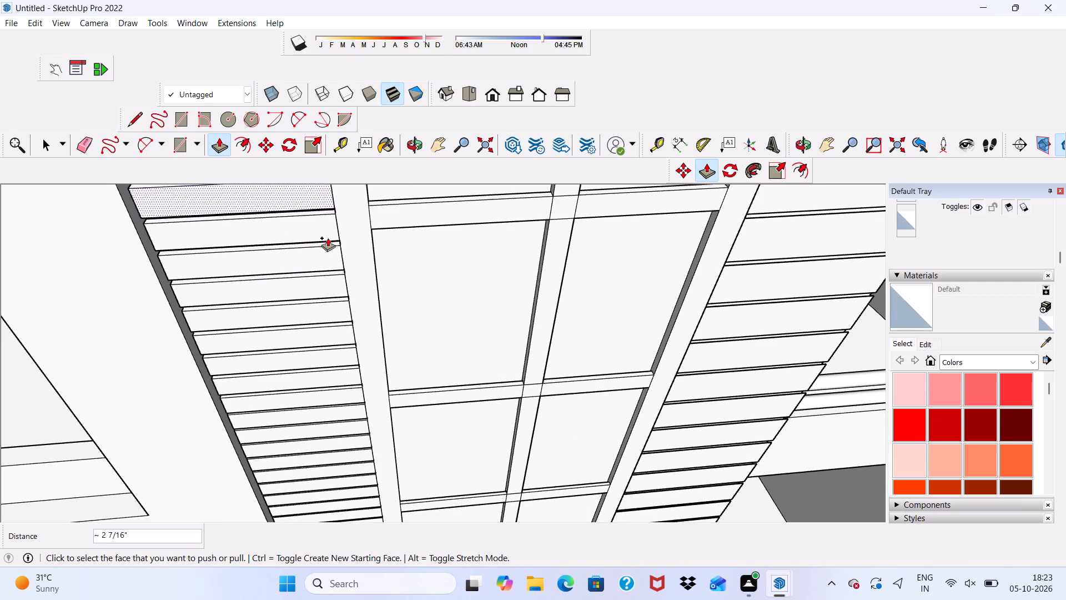
pyautogui.scroll(1, 199, 233)
pyautogui.scroll(-7, 197, 248)
pyautogui.scroll(2, 221, 184)
pyautogui.click(219, 208)
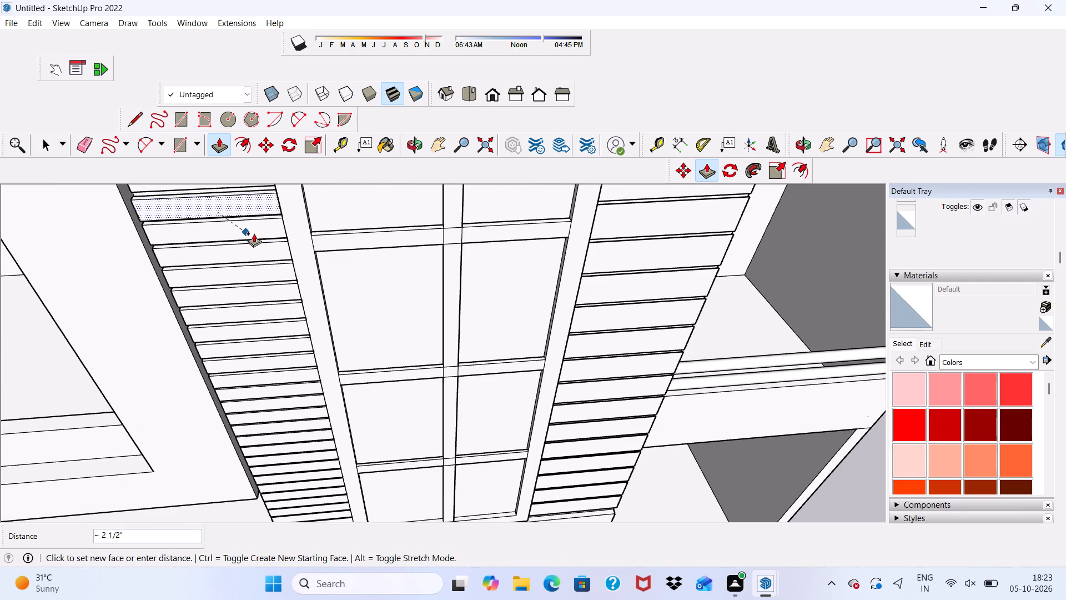
pyautogui.scroll(3, 254, 233)
pyautogui.click(263, 235)
pyautogui.scroll(-5, 235, 249)
pyautogui.scroll(4, 191, 199)
pyautogui.click(178, 197)
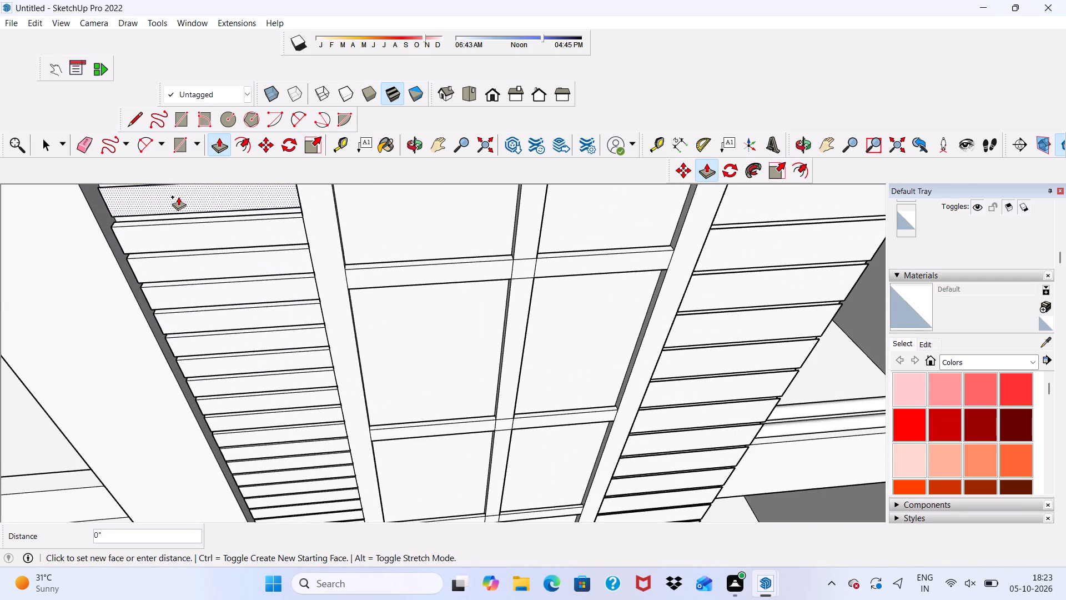
pyautogui.click(294, 241)
pyautogui.scroll(-5, 258, 237)
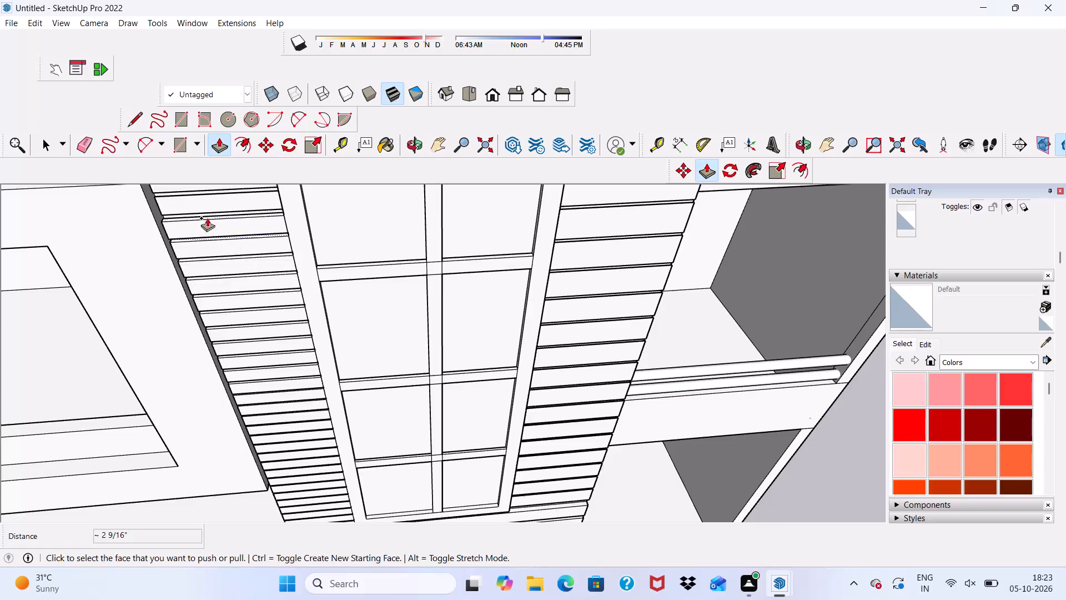
# Pull the next two narrow strips up left of the tall window outward, by about 2 5/8" and 2 11/16".
pyautogui.scroll(1, 197, 206)
pyautogui.click(197, 206)
pyautogui.click(279, 233)
pyautogui.scroll(-5, 172, 212)
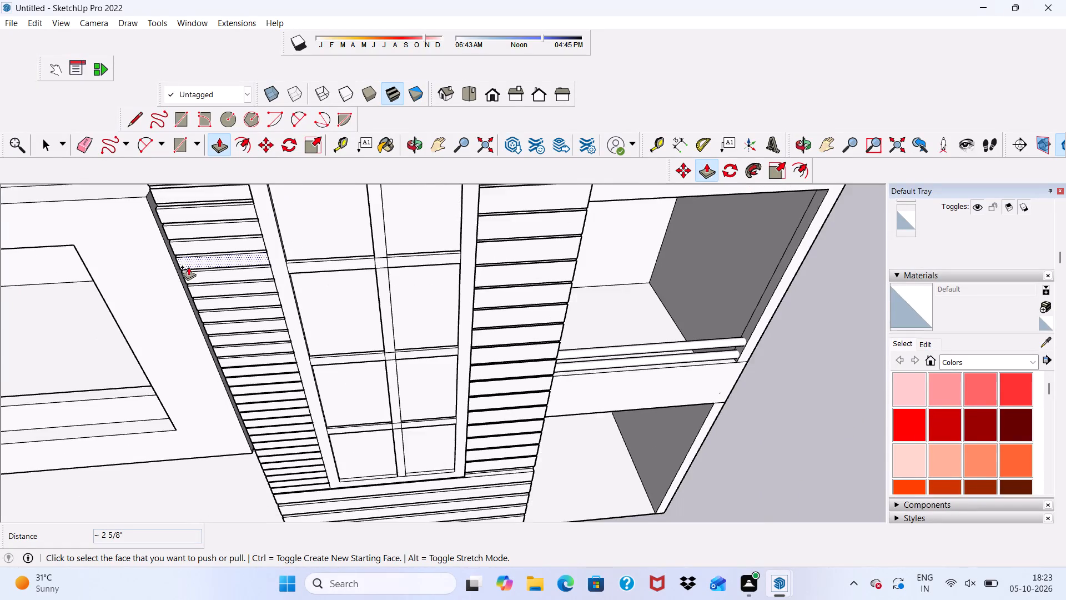
pyautogui.scroll(3, 184, 198)
pyautogui.click(184, 198)
pyautogui.click(256, 226)
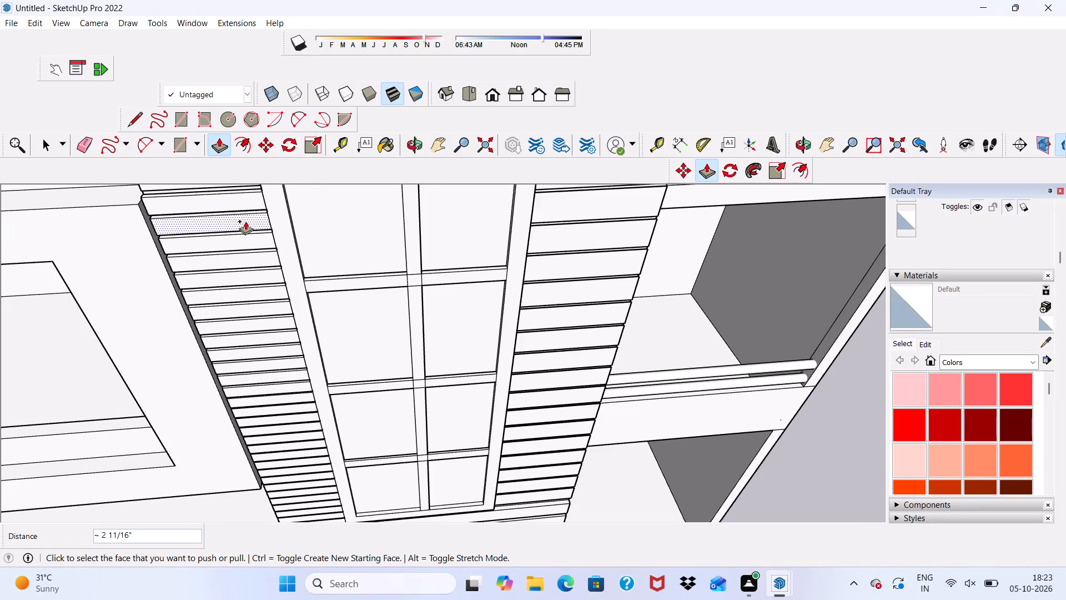
# Pull two more narrow strips up left of the window outward, the upper one by about 2 13/16".
pyautogui.scroll(1, 132, 188)
pyautogui.scroll(-8, 163, 226)
pyautogui.scroll(9, 192, 209)
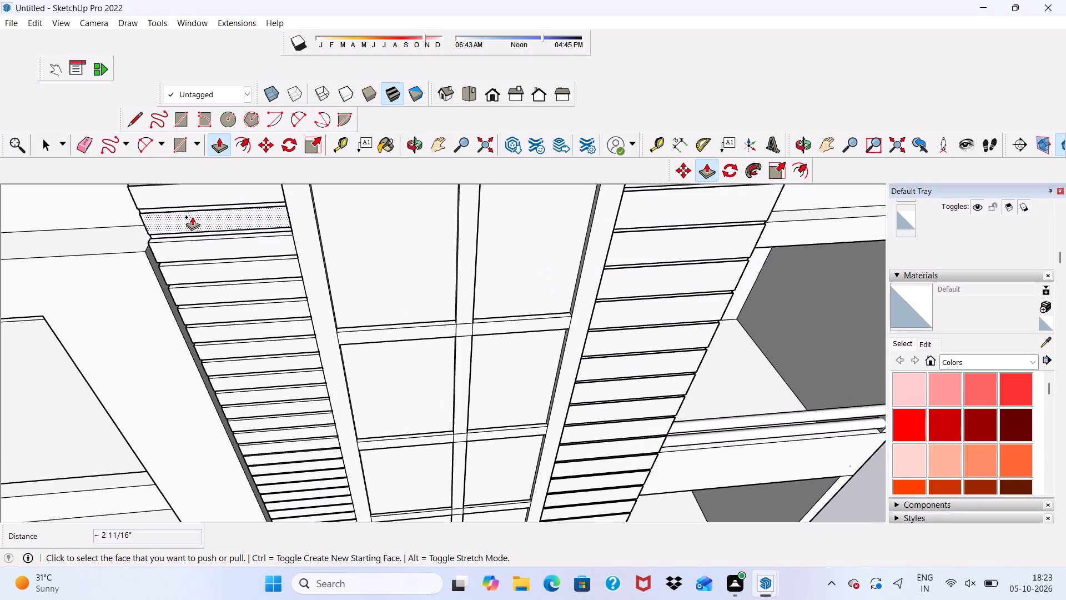
pyautogui.click(192, 217)
pyautogui.click(280, 250)
pyautogui.click(155, 192)
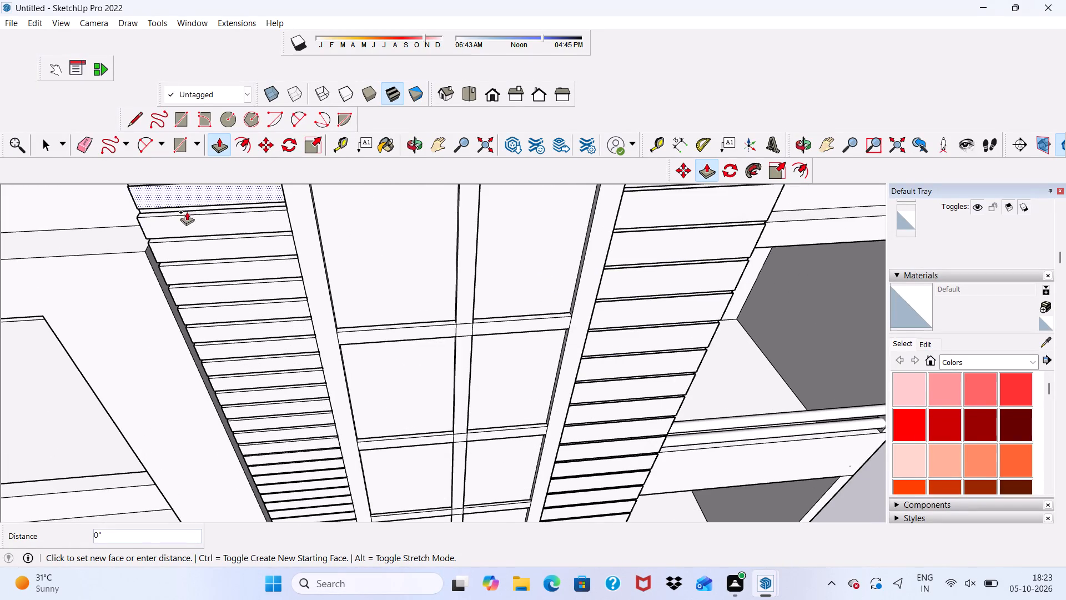
pyautogui.click(267, 232)
# Pull the next three narrow strips up left of the window outward, by about 2 7/8", 2 15/16" and 3".
pyautogui.scroll(-9, 245, 237)
pyautogui.scroll(6, 210, 216)
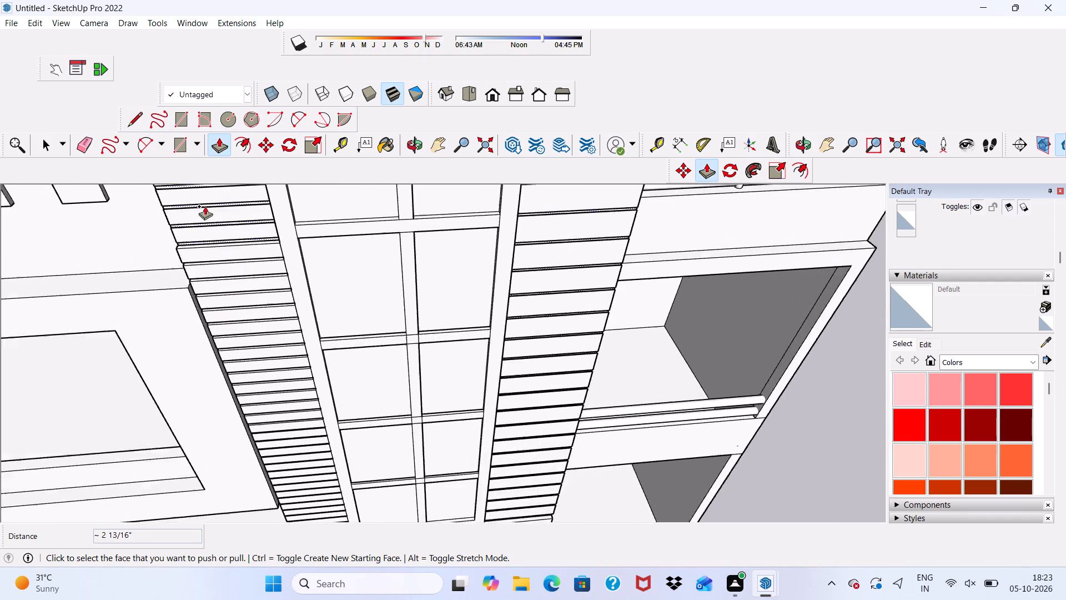
pyautogui.scroll(2, 205, 206)
pyautogui.click(197, 233)
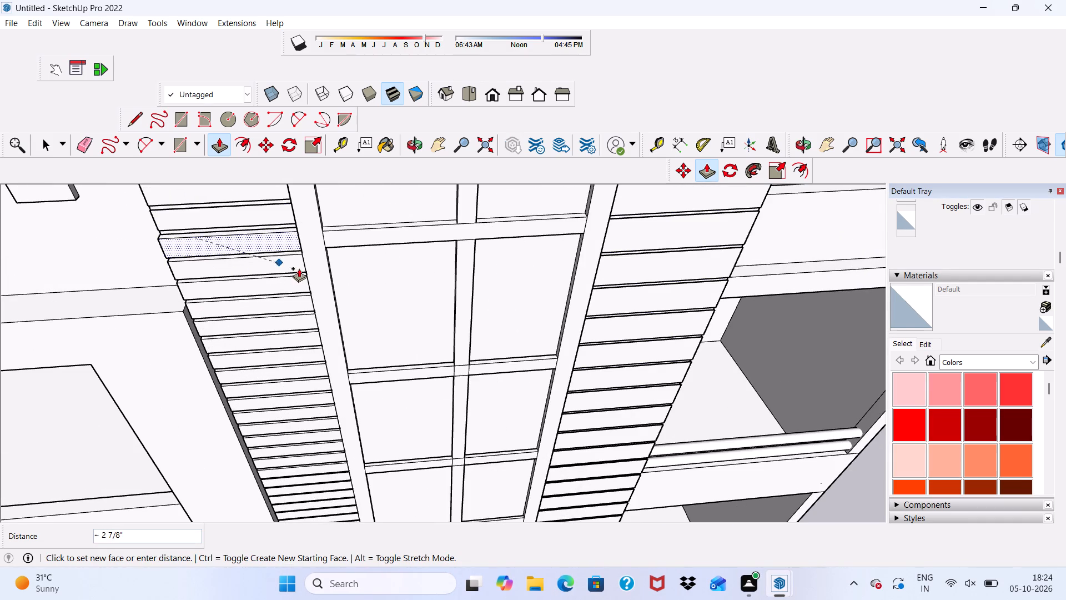
pyautogui.click(299, 268)
pyautogui.scroll(1, 185, 208)
pyautogui.click(186, 212)
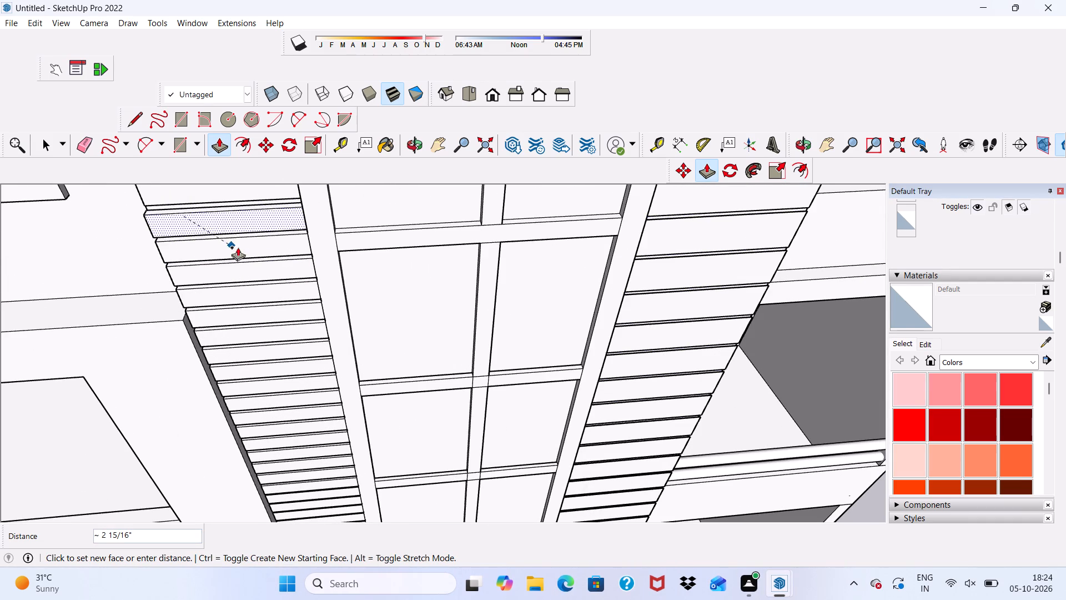
pyautogui.click(267, 250)
pyautogui.click(188, 188)
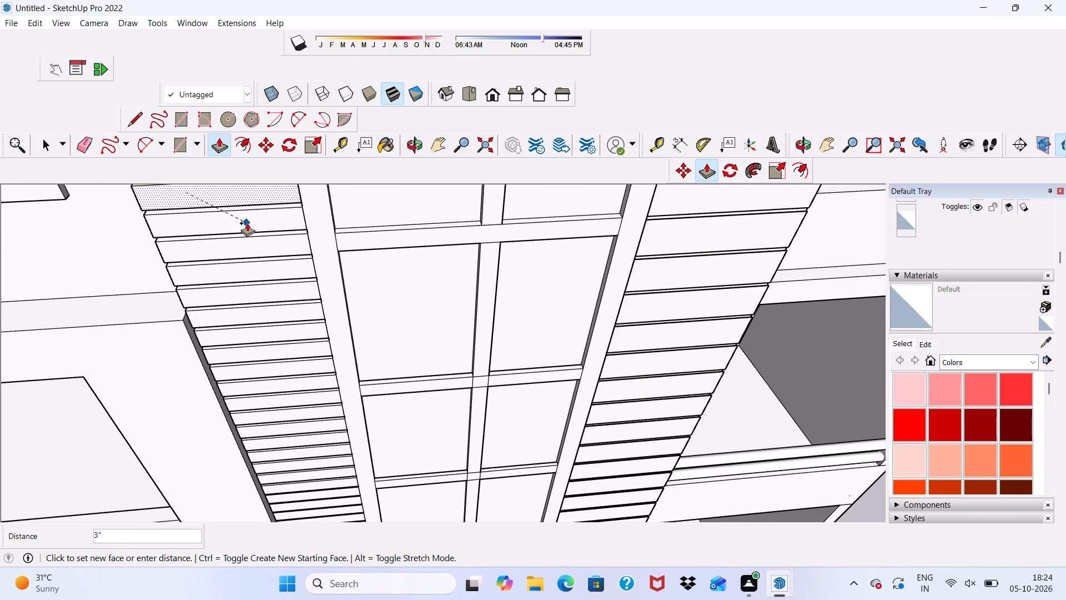
pyautogui.click(247, 223)
# Pull the following narrow strip left of the tall window outward by about 3 1/16".
pyautogui.scroll(-2, 238, 243)
pyautogui.scroll(1, 241, 259)
pyautogui.scroll(-1, 243, 261)
pyautogui.scroll(1, 221, 244)
pyautogui.scroll(-2, 225, 251)
pyautogui.moveTo(173, 200); pyautogui.dragTo(193, 228, button='middle')
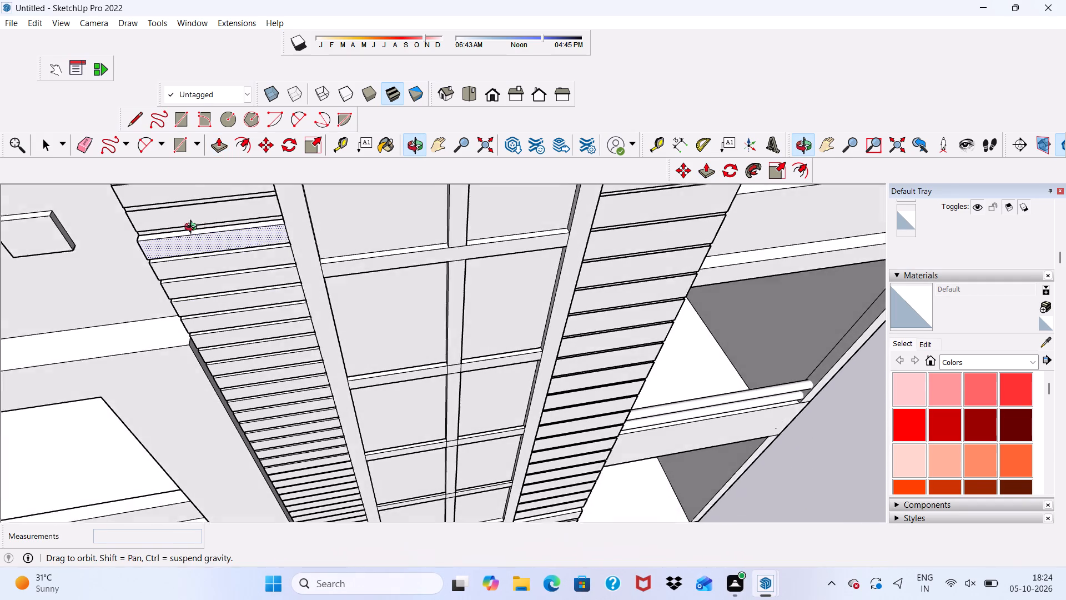
pyautogui.moveTo(193, 228); pyautogui.dragTo(206, 243, button='middle')
pyautogui.click(190, 246)
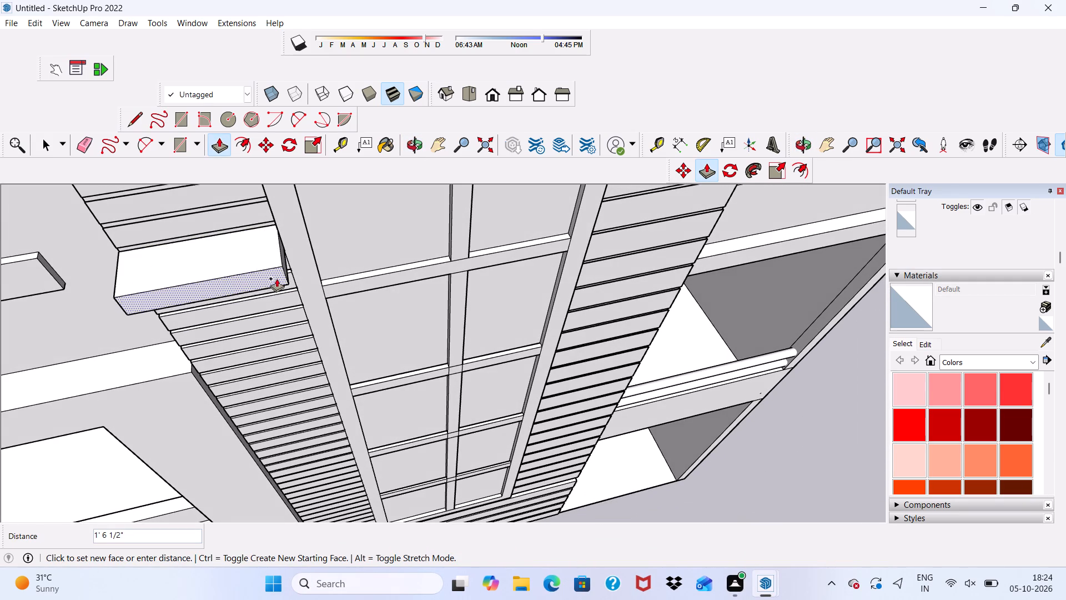
pyautogui.scroll(4, 280, 276)
pyautogui.scroll(-1, 223, 213)
pyautogui.moveTo(223, 213); pyautogui.dragTo(207, 182, button='middle')
pyautogui.scroll(3, 220, 211)
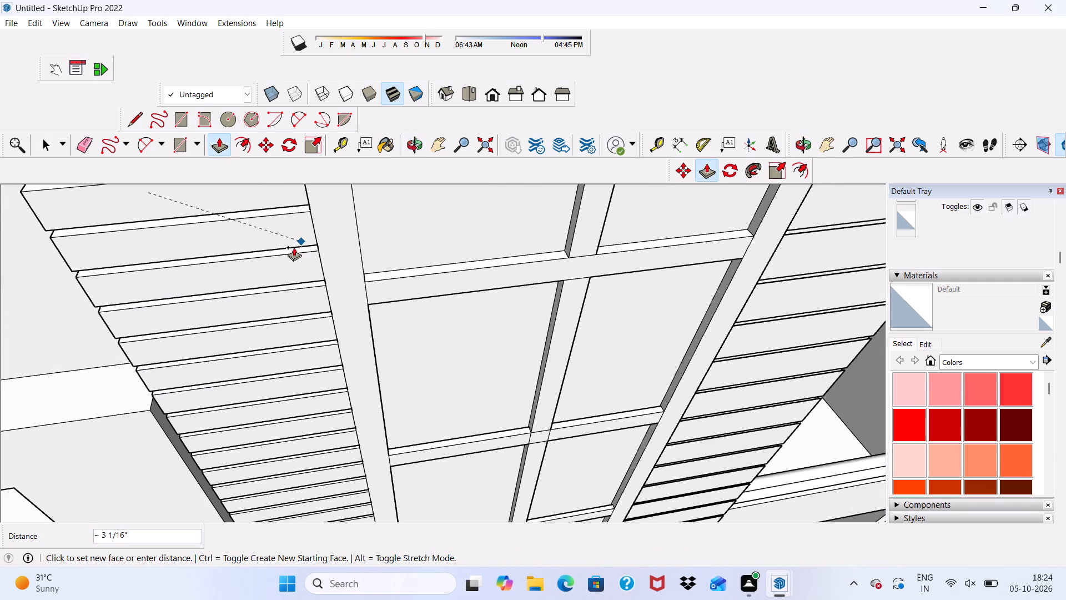
pyautogui.click(296, 242)
# Pull the next narrow strip up left of the window outward by about 3 1/8".
pyautogui.scroll(-14, 268, 243)
pyautogui.scroll(1, 258, 278)
pyautogui.scroll(-2, 262, 284)
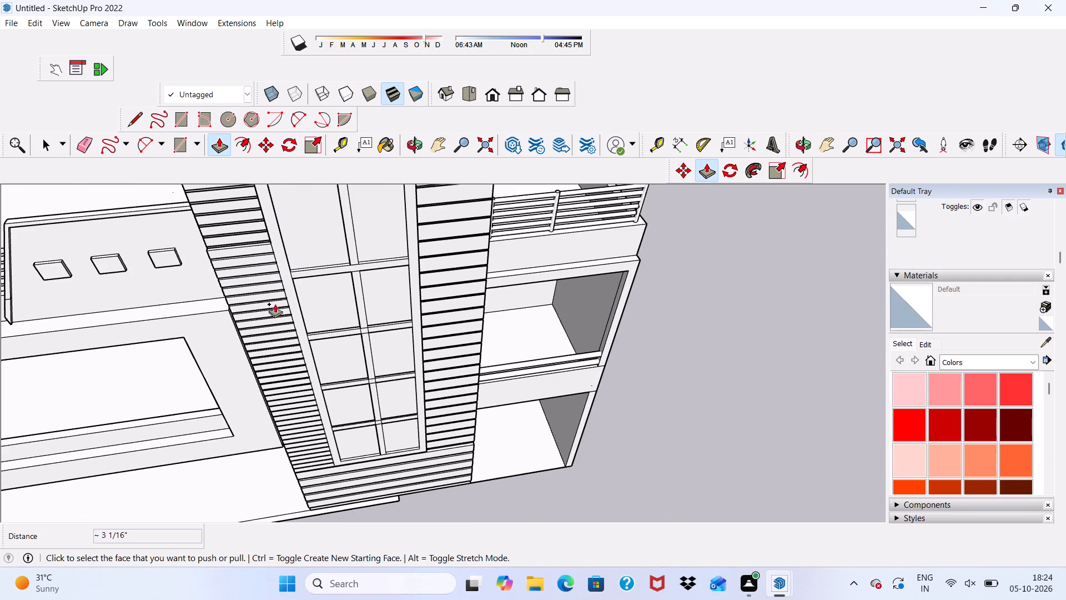
pyautogui.scroll(4, 204, 181)
pyautogui.scroll(-4, 203, 187)
pyautogui.moveTo(238, 257); pyautogui.dragTo(237, 362, button='middle')
pyautogui.scroll(5, 181, 252)
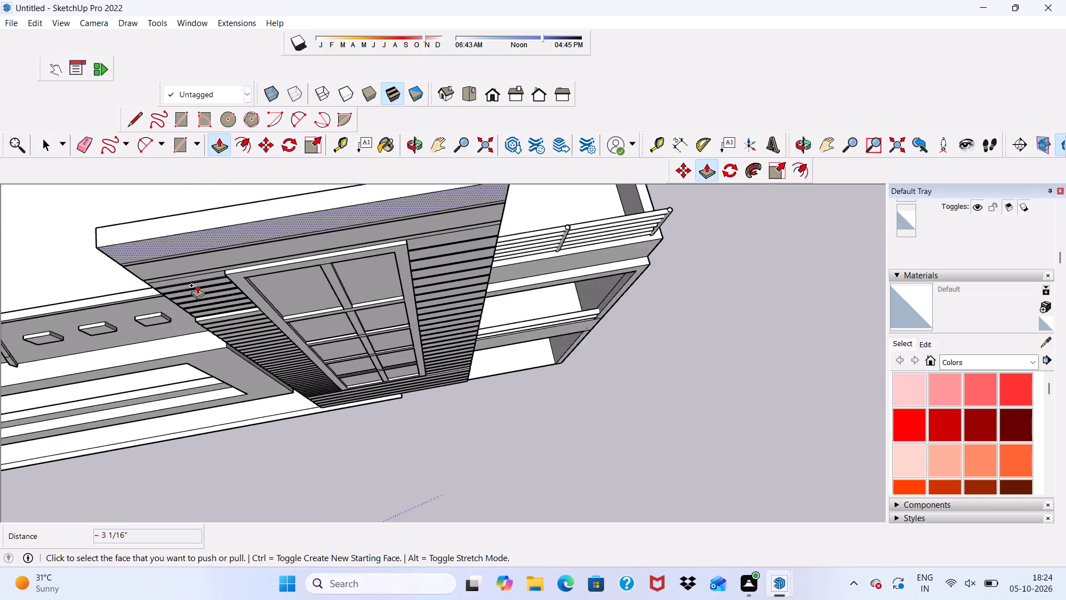
pyautogui.scroll(12, 197, 285)
pyautogui.click(217, 318)
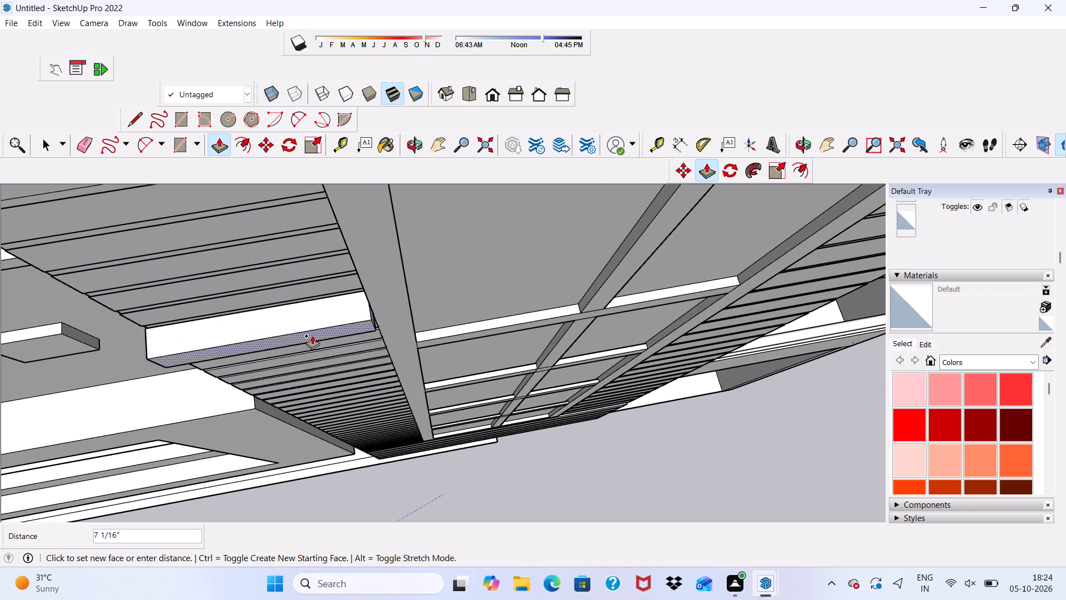
pyautogui.moveTo(358, 312); pyautogui.dragTo(355, 306, button='middle')
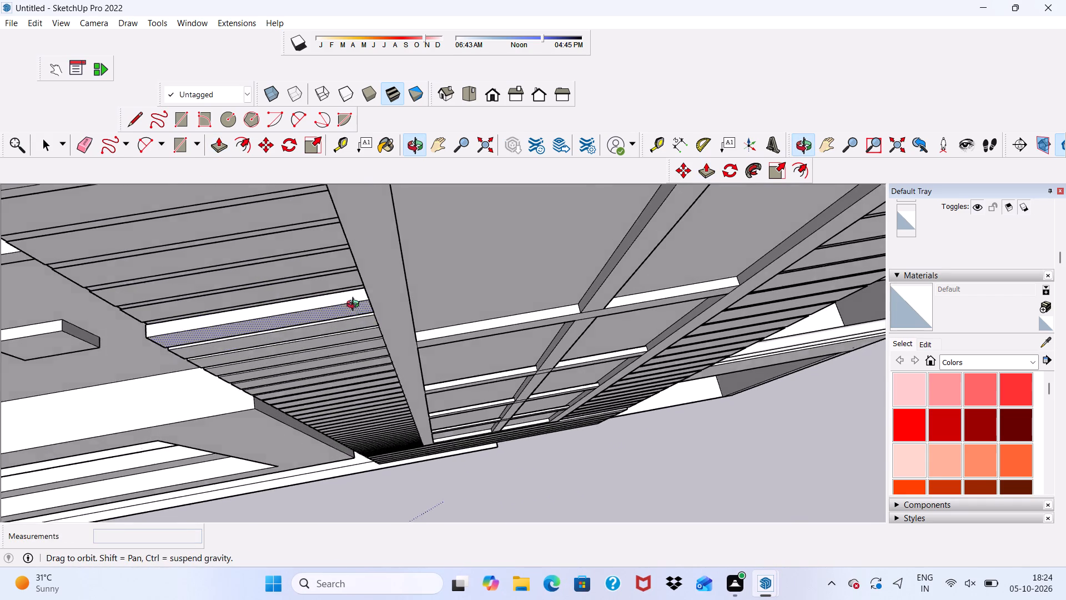
pyautogui.moveTo(355, 306); pyautogui.dragTo(324, 259, button='middle')
pyautogui.scroll(4, 324, 259)
pyautogui.scroll(4, 397, 319)
pyautogui.scroll(-3, 343, 259)
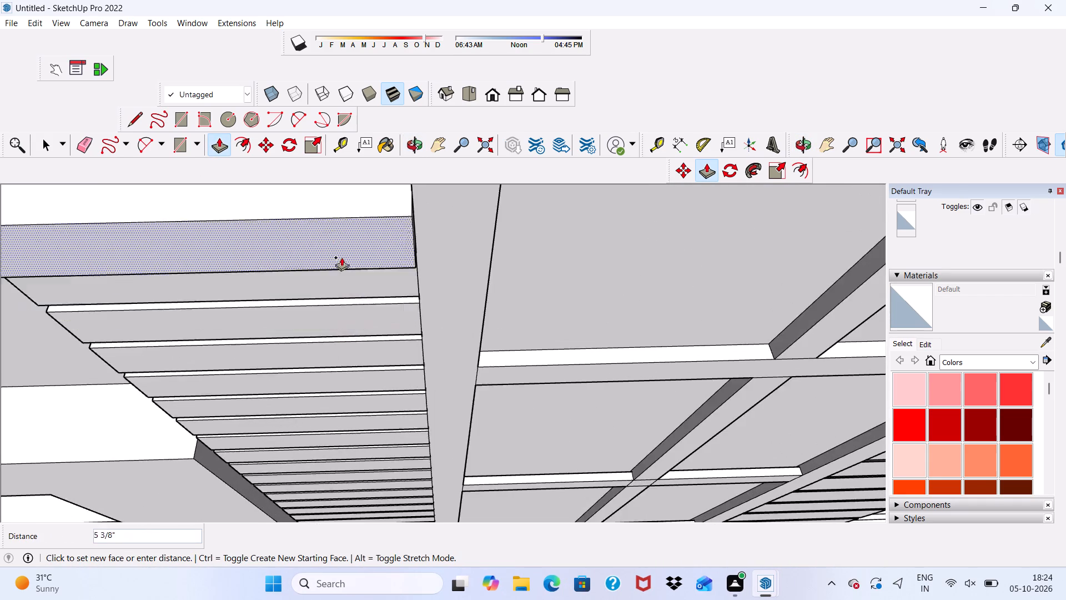
pyautogui.scroll(-1, 341, 257)
pyautogui.moveTo(341, 257); pyautogui.dragTo(344, 227, button='middle')
pyautogui.scroll(1, 344, 227)
pyautogui.scroll(-1, 393, 242)
pyautogui.moveTo(391, 242); pyautogui.dragTo(391, 231, button='middle')
pyautogui.click(389, 216)
# Pull three more narrow strips up left of the window outward, the upper two by about 3 1/4" and 3 5/16".
pyautogui.scroll(-3, 321, 242)
pyautogui.scroll(1, 310, 269)
pyautogui.scroll(-5, 310, 281)
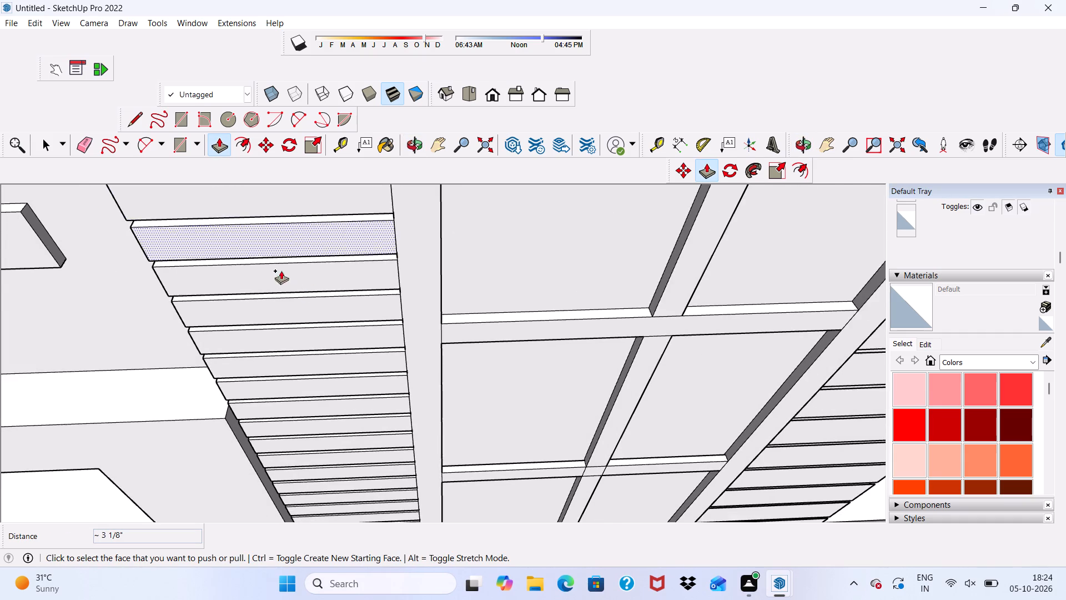
pyautogui.scroll(-6, 281, 271)
pyautogui.scroll(13, 228, 194)
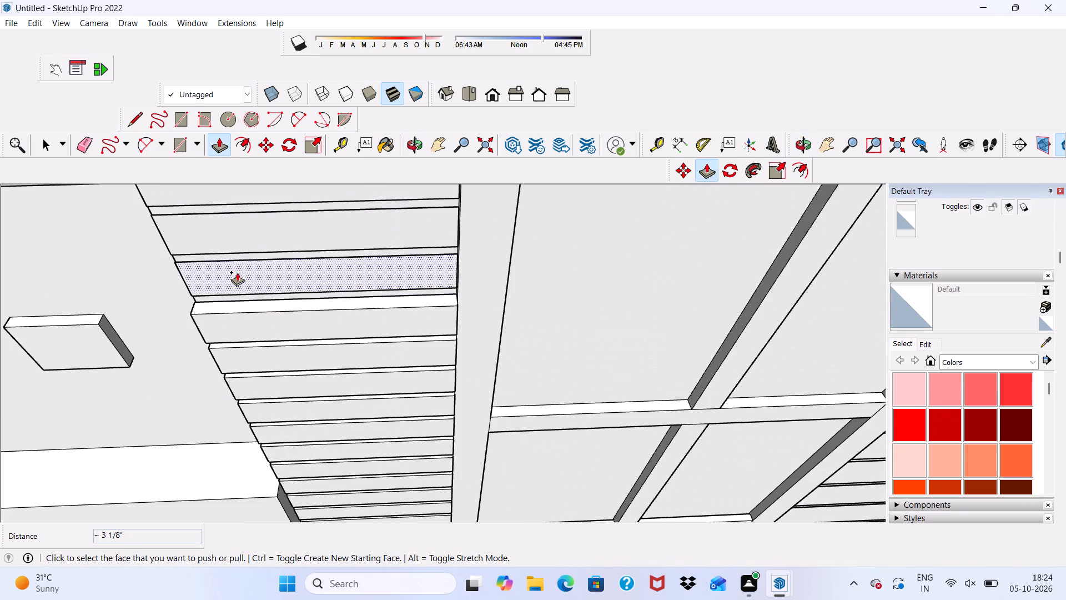
pyautogui.click(237, 272)
pyautogui.click(318, 316)
pyautogui.click(235, 232)
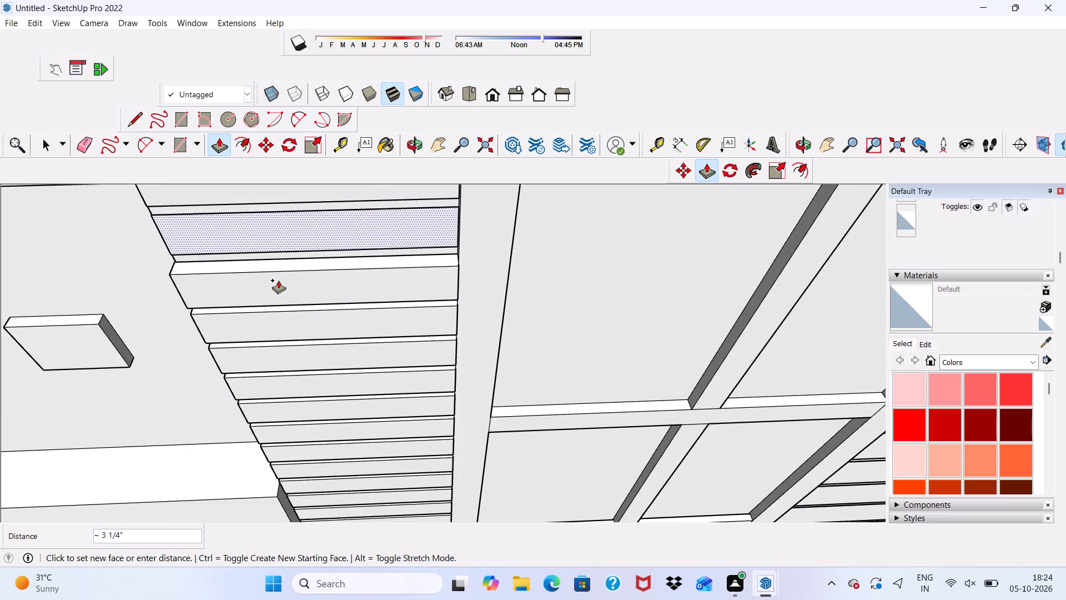
pyautogui.click(280, 276)
pyautogui.click(239, 193)
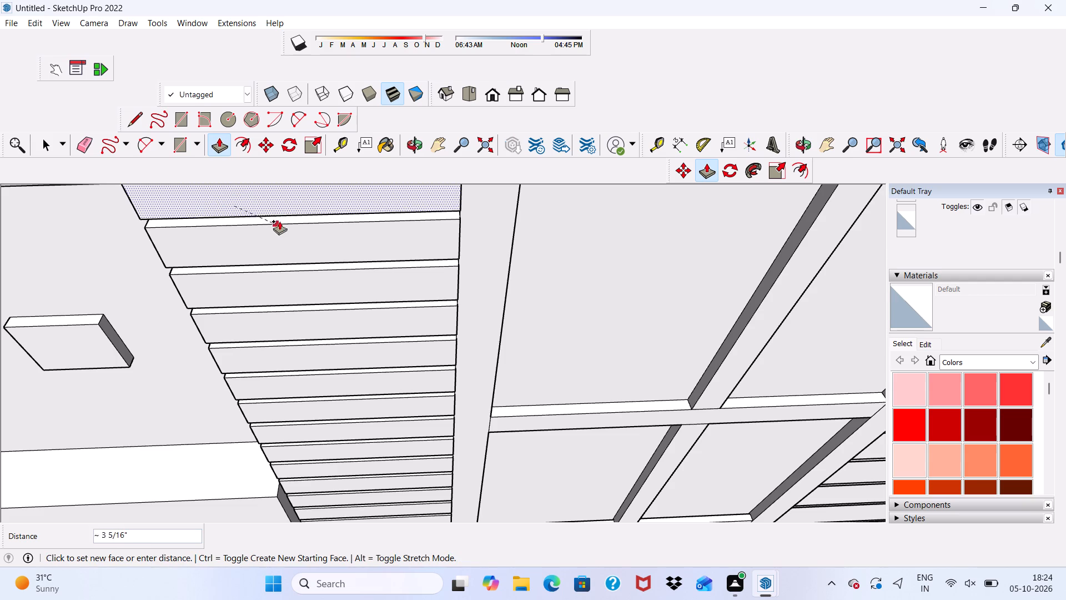
pyautogui.click(298, 224)
# Pull the next three narrow strips toward the top left of the window outward, by about 3 3/8", 3 7/16" and 3 1/2".
pyautogui.scroll(-10, 269, 257)
pyautogui.scroll(4, 228, 215)
pyautogui.click(230, 227)
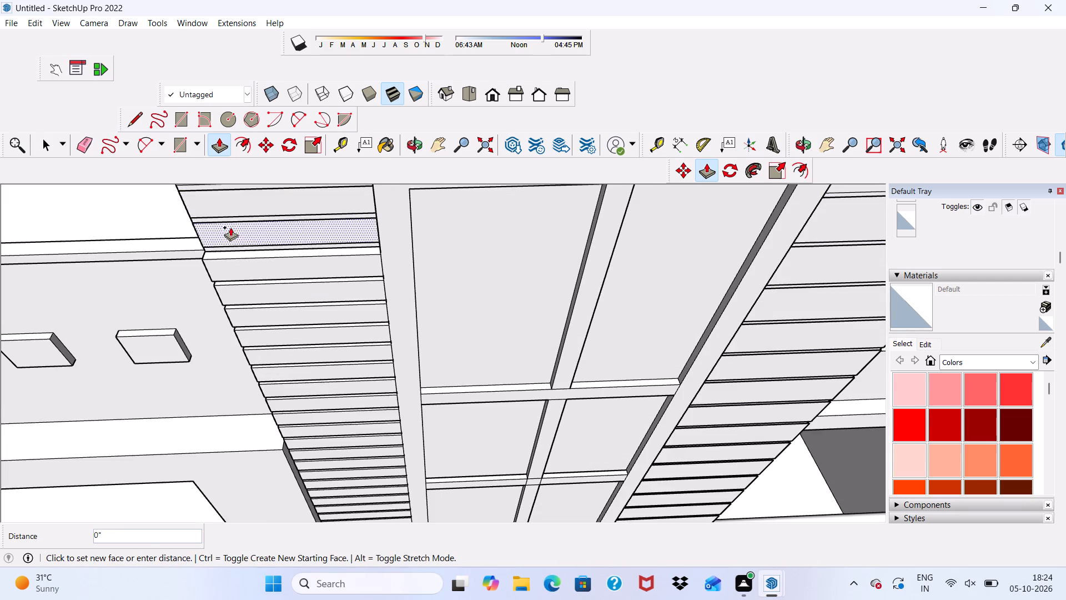
pyautogui.moveTo(296, 270); pyautogui.dragTo(296, 258, button='middle')
pyautogui.scroll(2, 296, 258)
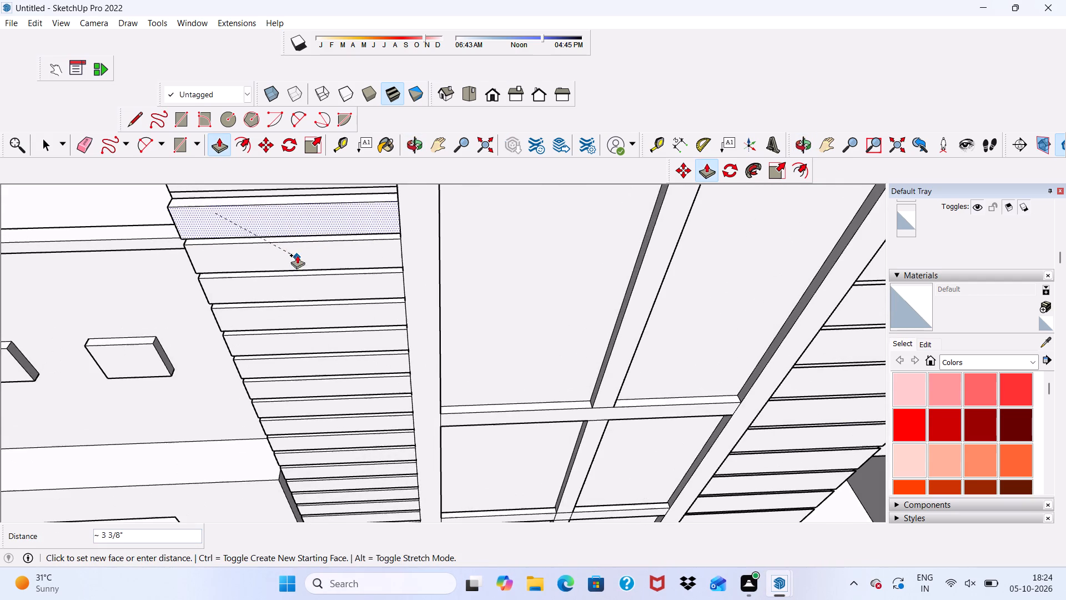
pyautogui.click(300, 248)
pyautogui.scroll(-9, 283, 242)
pyautogui.scroll(8, 234, 224)
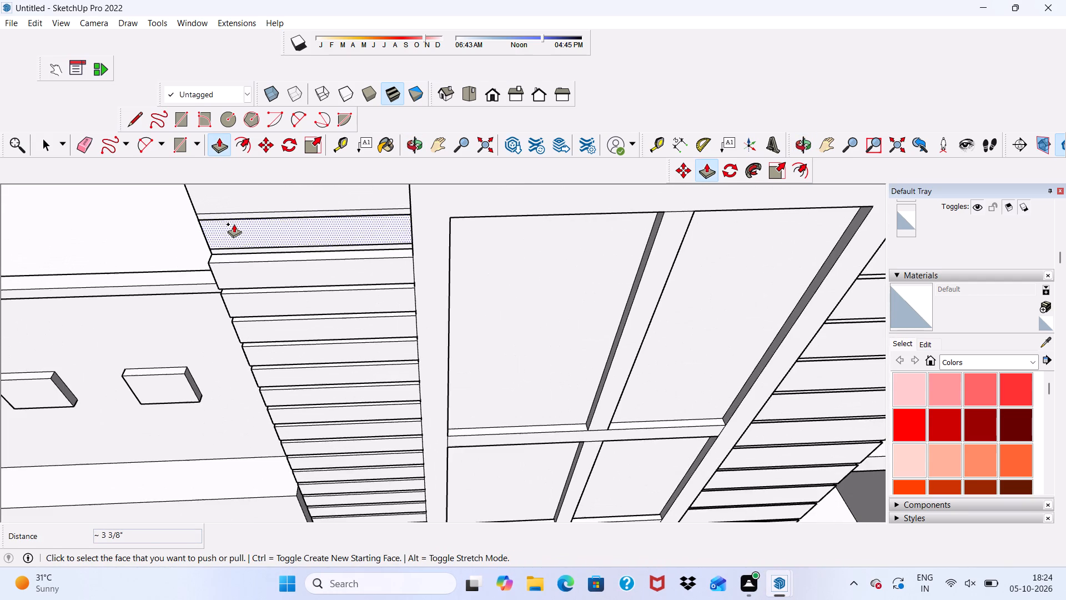
pyautogui.click(234, 224)
pyautogui.click(291, 266)
pyautogui.scroll(2, 279, 239)
pyautogui.click(239, 196)
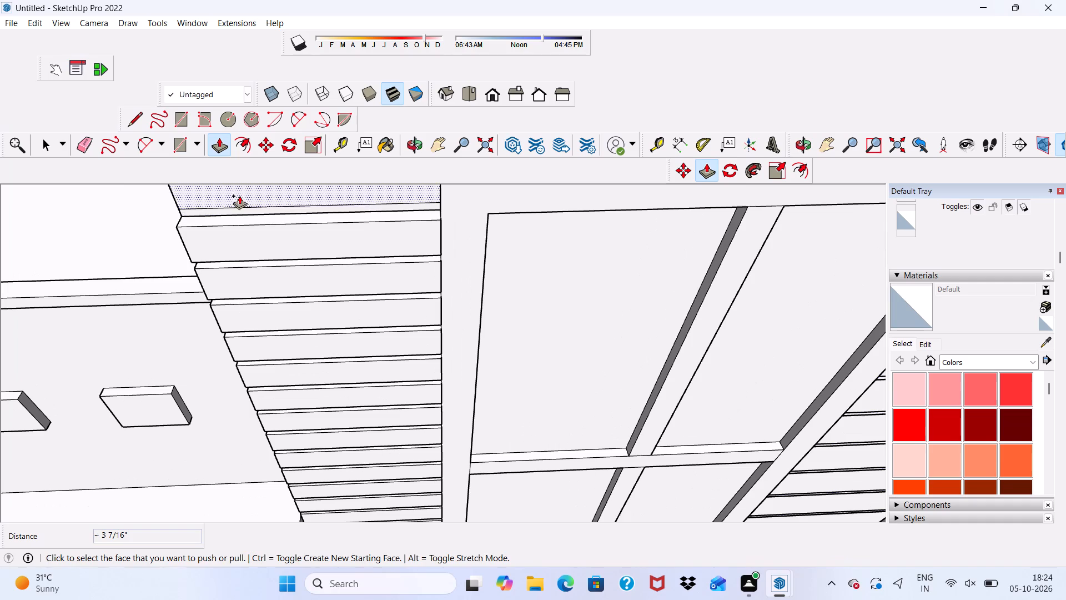
pyautogui.click(315, 254)
# Pull the topmost narrow strip left of the tall window, just below the tower's fascia, outward.
pyautogui.scroll(-9, 277, 283)
pyautogui.scroll(3, 244, 231)
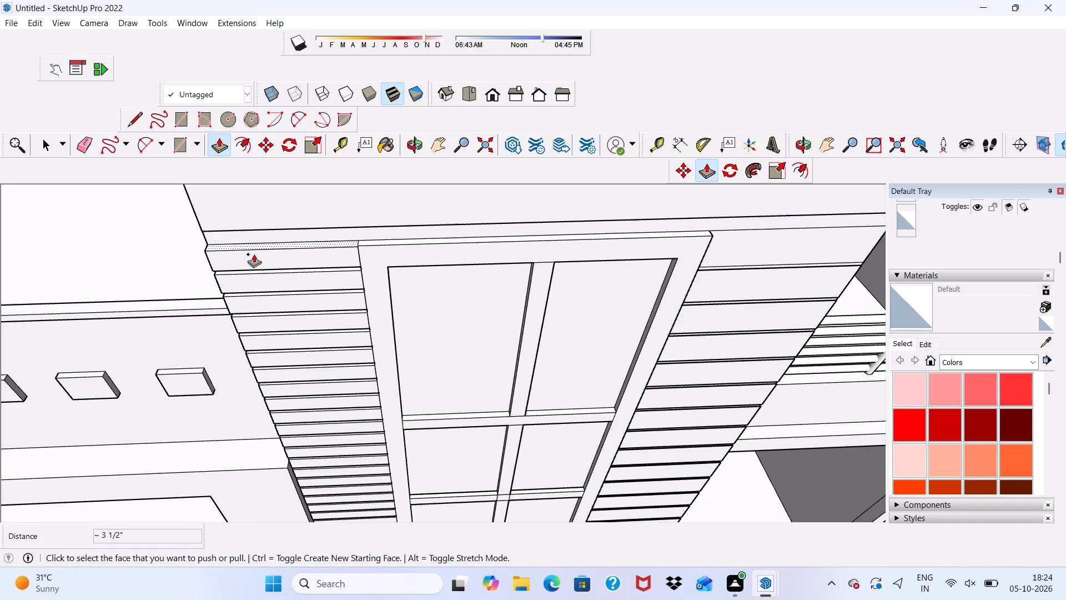
pyautogui.click(254, 254)
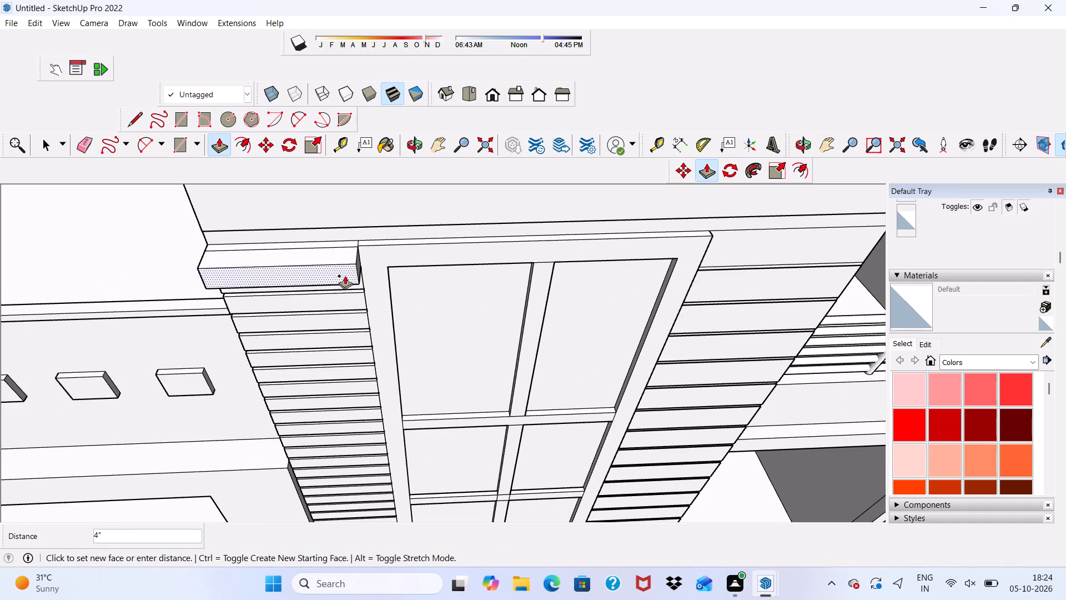
pyautogui.moveTo(345, 276); pyautogui.dragTo(325, 208, button='middle')
pyautogui.middleClick(322, 204)
pyautogui.scroll(7, 321, 202)
pyautogui.click(327, 232)
# Pull the thin band along the lower edge of the tower's top fascia outward by 1 9/16".
pyautogui.scroll(-4, 326, 237)
pyautogui.scroll(1, 323, 267)
pyautogui.scroll(-1, 323, 275)
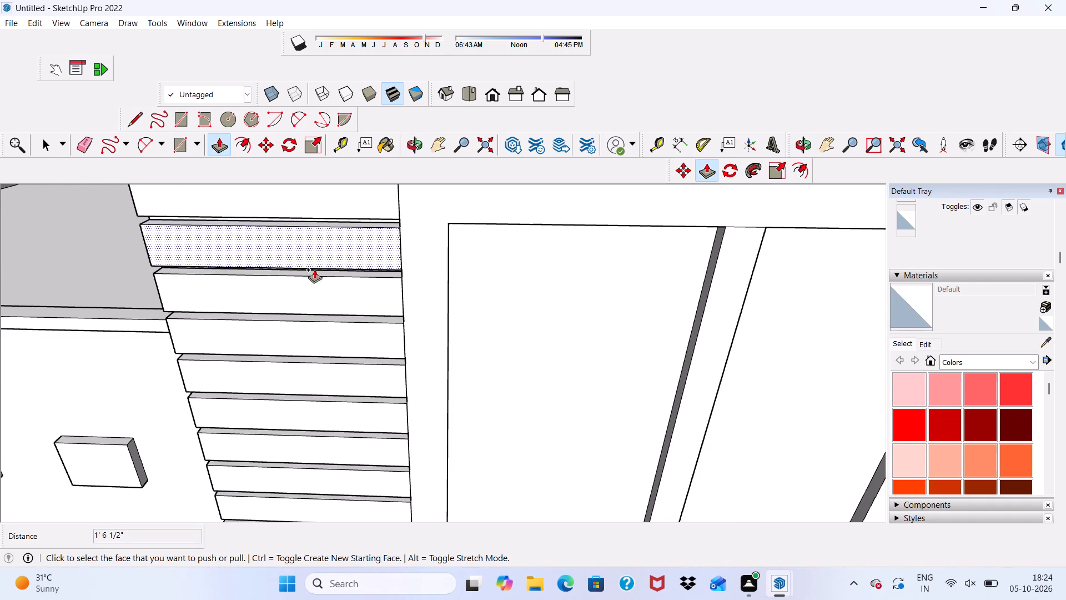
pyautogui.scroll(-2, 314, 269)
pyautogui.scroll(1, 288, 267)
pyautogui.scroll(-1, 289, 271)
pyautogui.moveTo(259, 262); pyautogui.dragTo(224, 399, button='middle')
pyautogui.scroll(6, 190, 256)
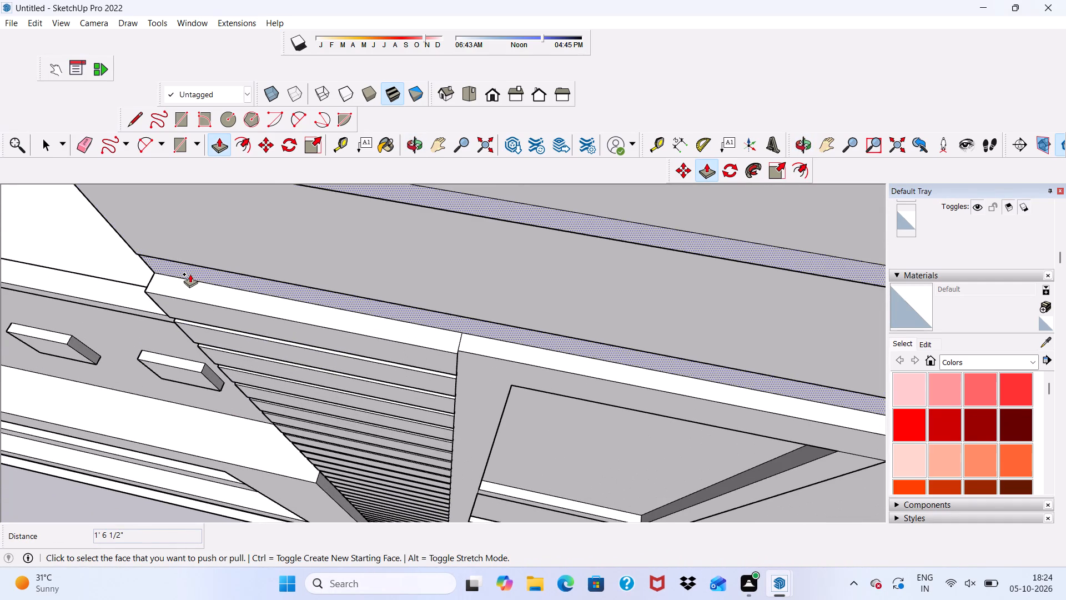
pyautogui.click(190, 273)
pyautogui.click(244, 306)
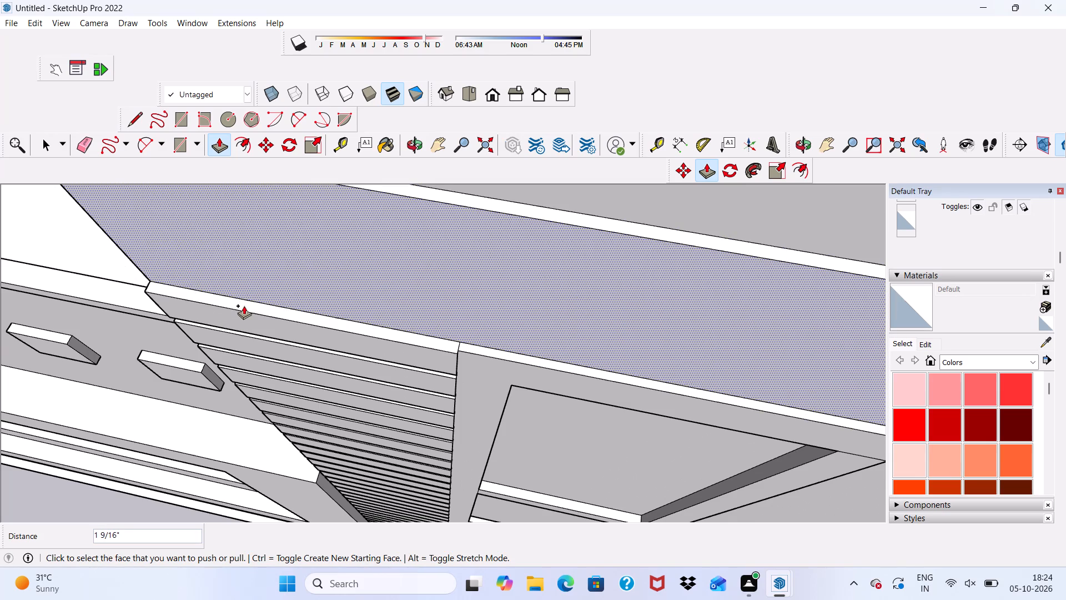
# Push/pull the upper face of the tower's top fascia by about 3/16".
pyautogui.scroll(-9, 113, 284)
pyautogui.moveTo(217, 245); pyautogui.dragTo(228, 197, button='middle')
pyautogui.scroll(2, 228, 196)
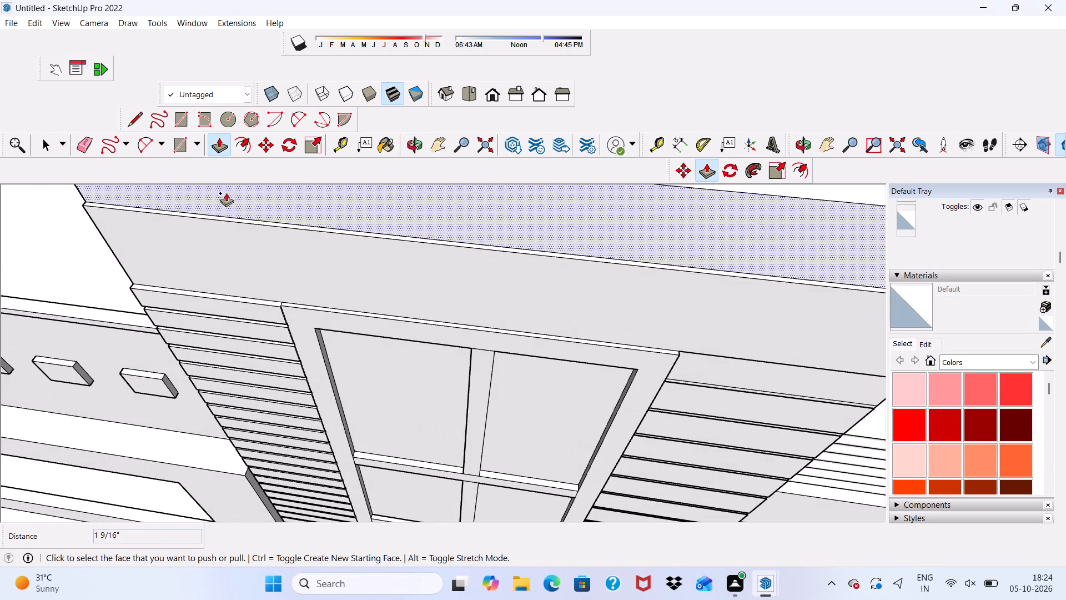
pyautogui.click(226, 193)
pyautogui.moveTo(264, 288); pyautogui.dragTo(264, 258, button='middle')
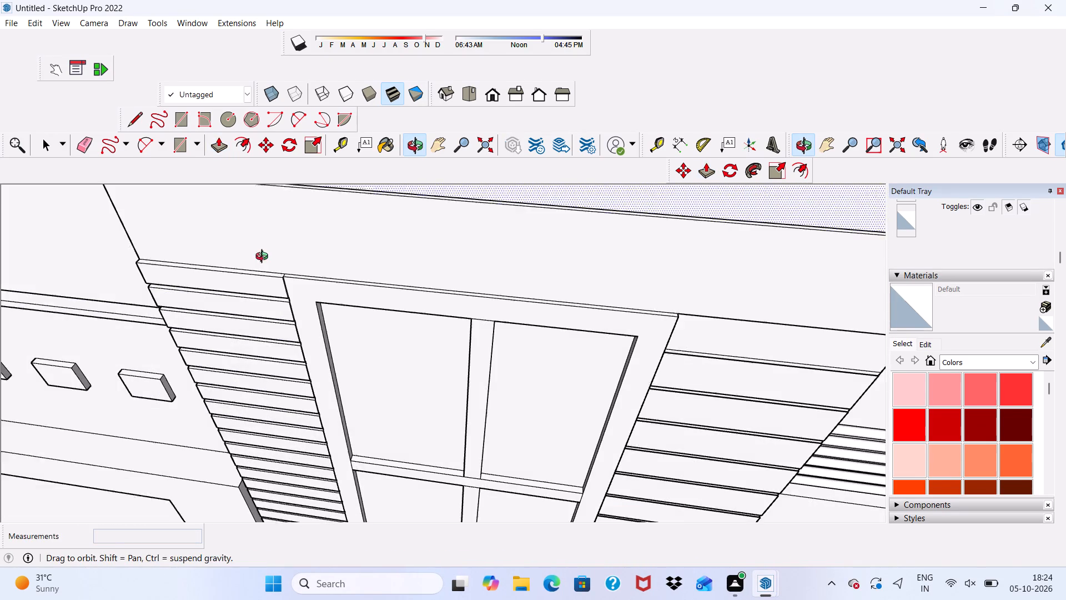
pyautogui.moveTo(264, 258); pyautogui.dragTo(266, 253, button='middle')
pyautogui.click(266, 247)
# Pull the top strip right of the tall window by about 1/8" and the next two below it outward, ending at about 1 5/16".
pyautogui.scroll(-11, 250, 249)
pyautogui.moveTo(236, 271); pyautogui.dragTo(240, 168, button='middle')
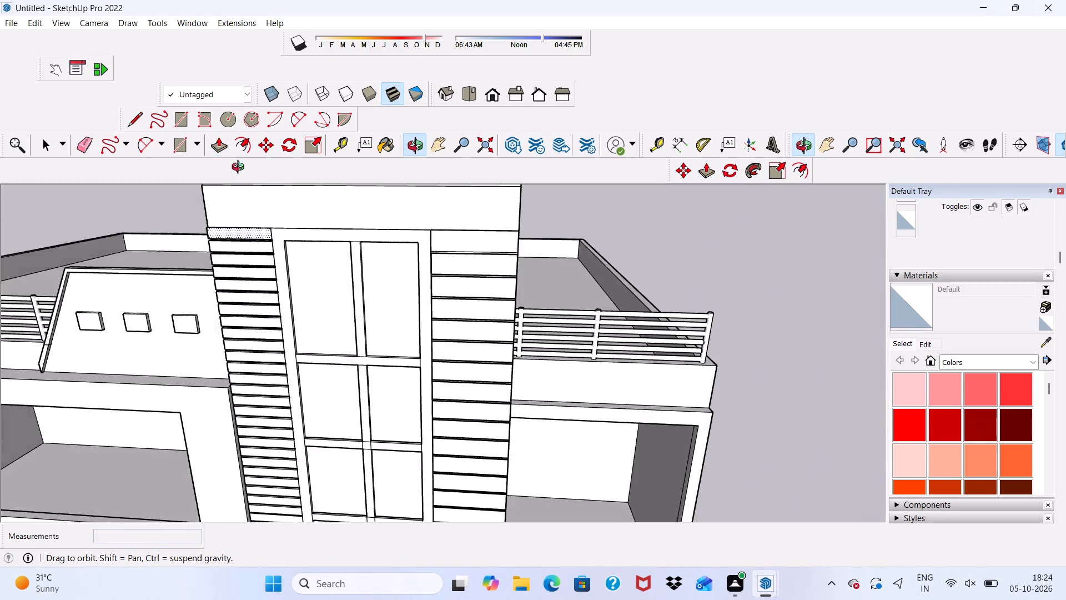
pyautogui.moveTo(240, 168); pyautogui.dragTo(90, 228, button='middle')
pyautogui.scroll(13, 355, 237)
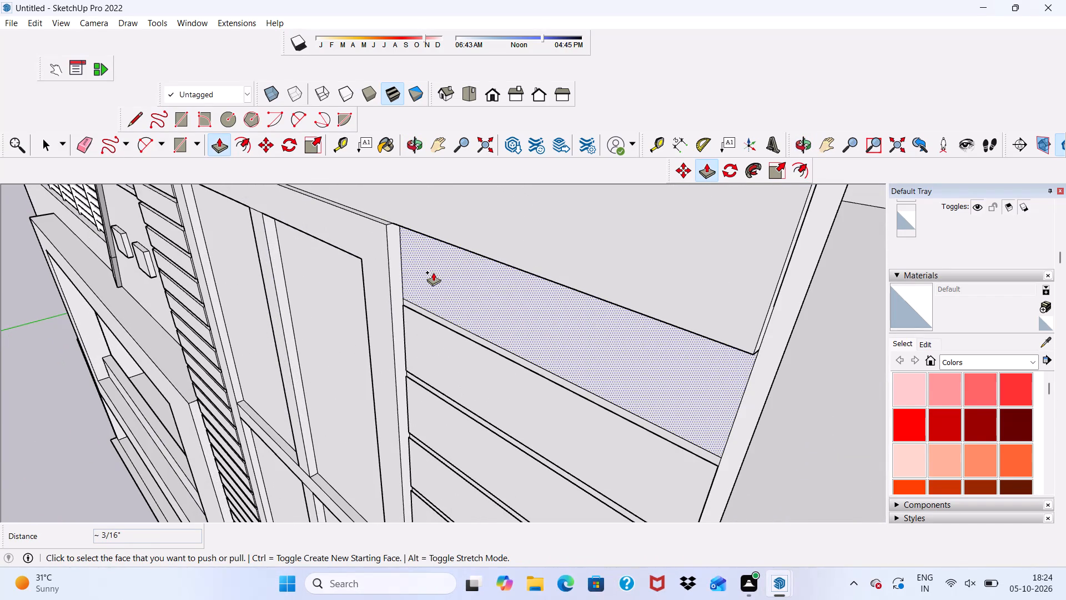
pyautogui.click(433, 272)
pyautogui.scroll(2, 439, 224)
pyautogui.click(439, 223)
pyautogui.click(433, 377)
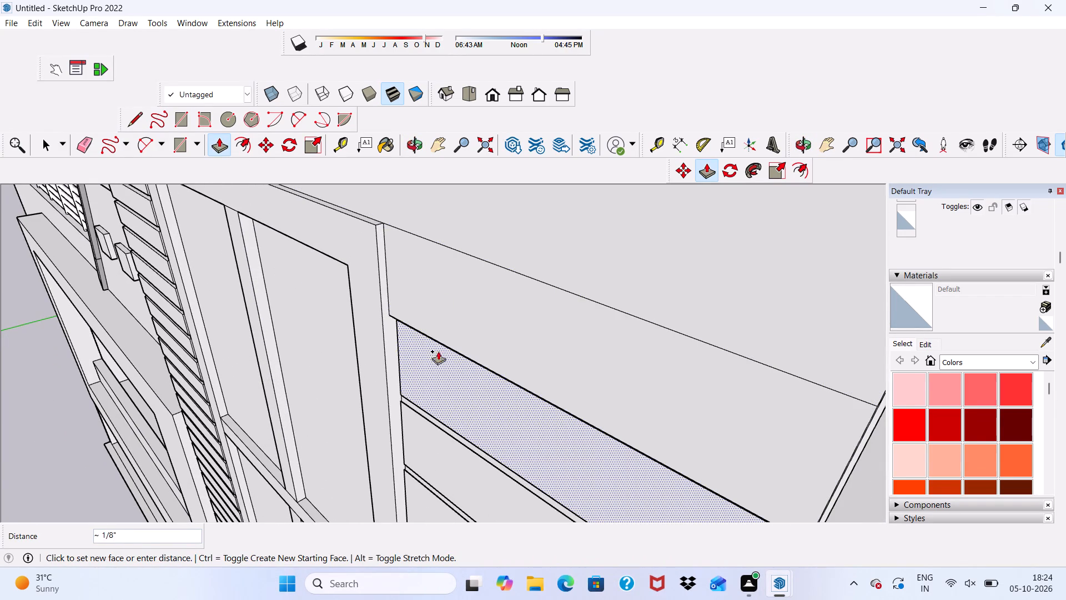
pyautogui.click(452, 321)
pyautogui.click(420, 446)
pyautogui.click(456, 389)
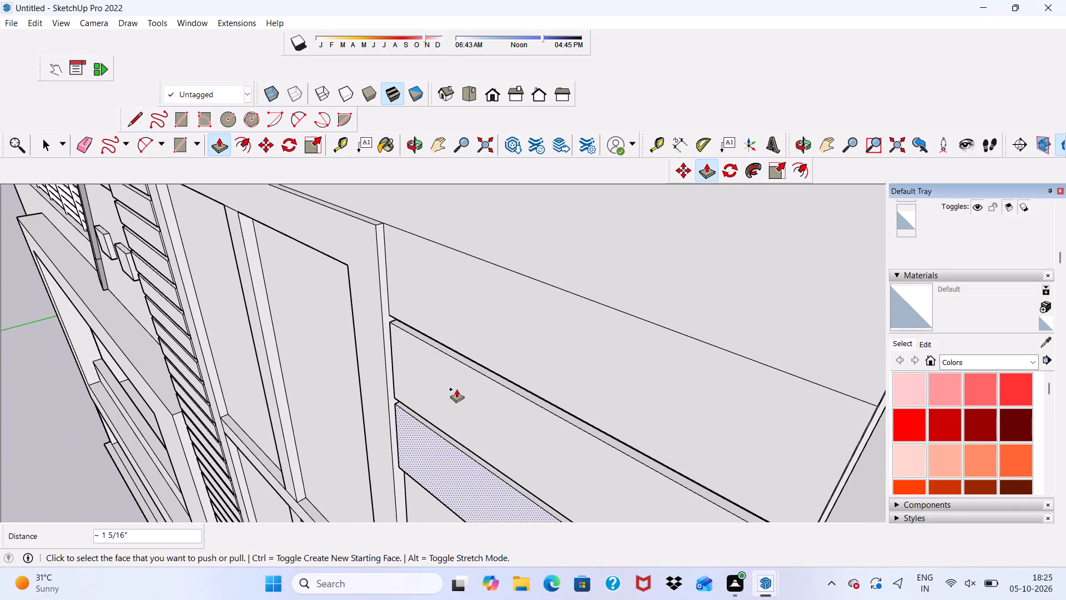
# Pull the next three strips down, right of the tall window, outward level with the strip above each, ending at about 1".
pyautogui.scroll(-10, 416, 342)
pyautogui.scroll(8, 466, 442)
pyautogui.click(451, 396)
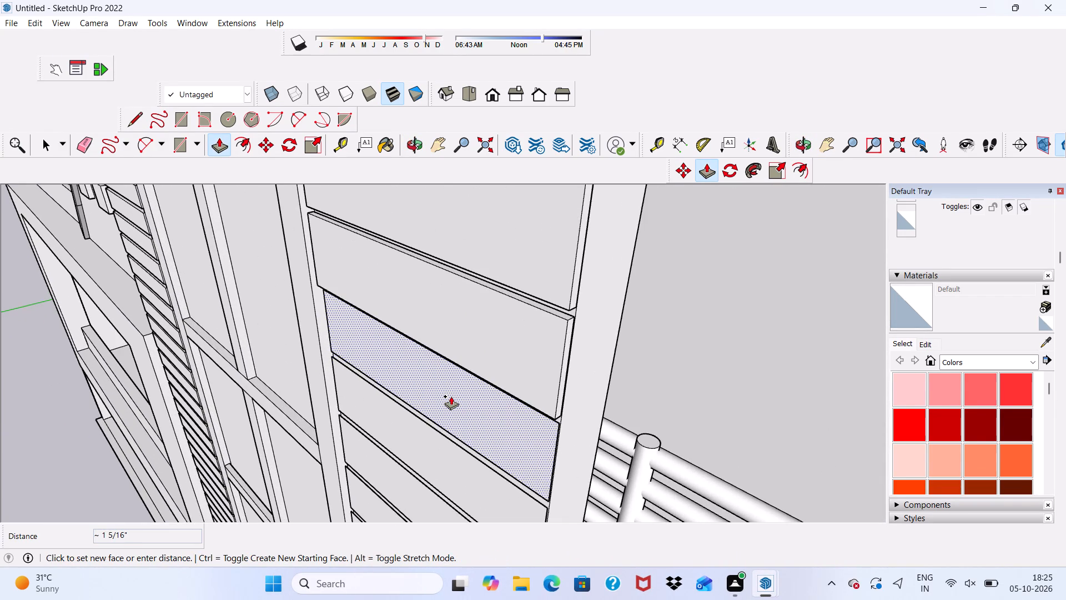
pyautogui.click(465, 323)
pyautogui.click(431, 436)
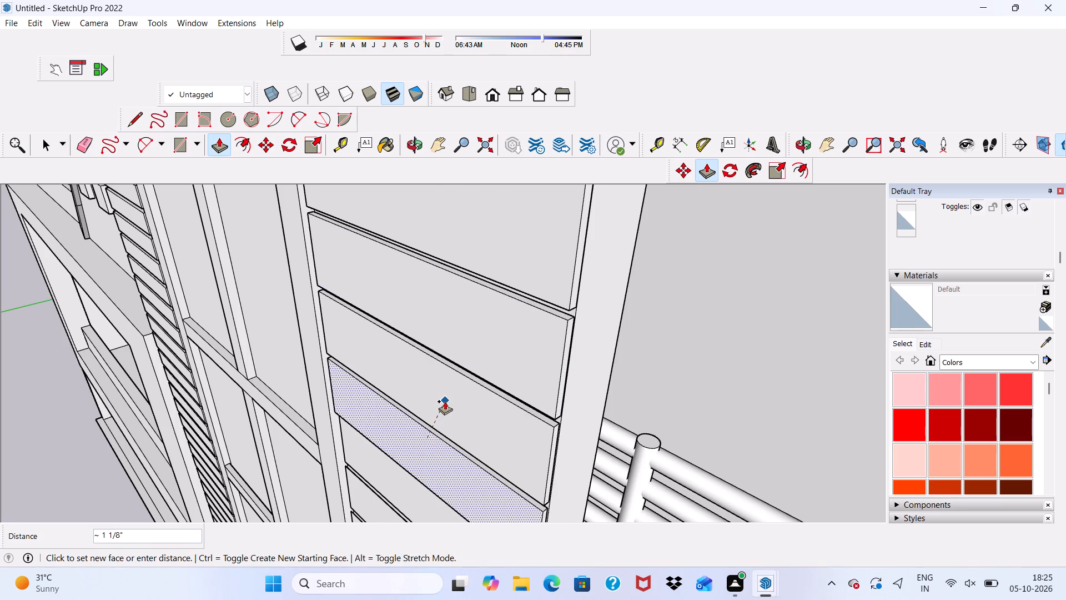
pyautogui.click(445, 401)
pyautogui.click(399, 474)
pyautogui.click(409, 430)
# Pull the following three strips right of the tall window outward level with the strips above, ending at about 11/16".
pyautogui.scroll(-3, 373, 403)
pyautogui.scroll(1, 373, 403)
pyautogui.scroll(-4, 373, 403)
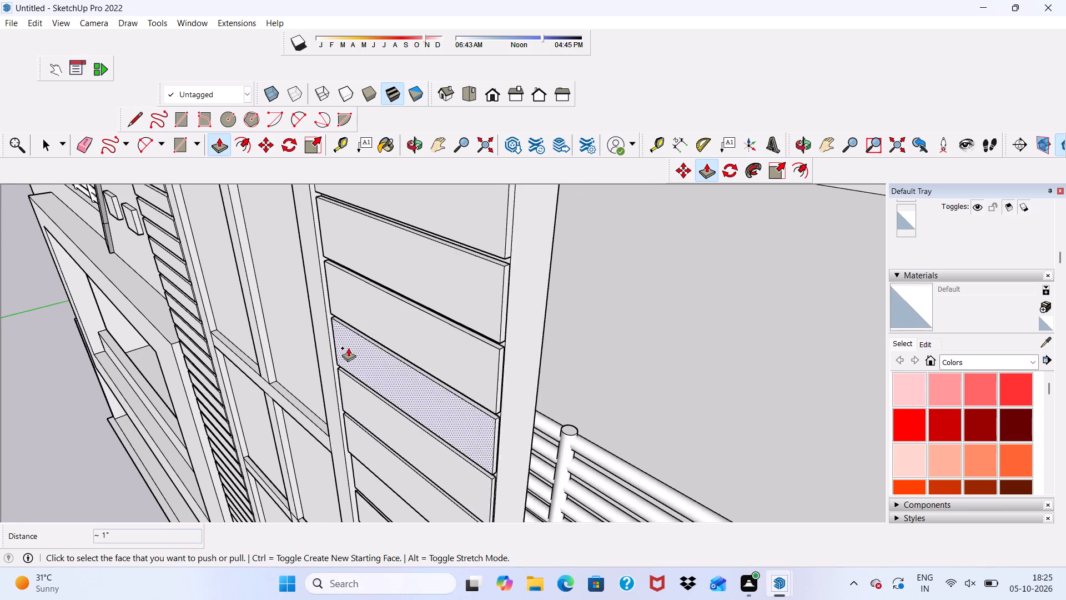
pyautogui.scroll(-6, 348, 348)
pyautogui.scroll(3, 400, 474)
pyautogui.scroll(1, 384, 432)
pyautogui.moveTo(384, 431); pyautogui.dragTo(331, 355, button='middle')
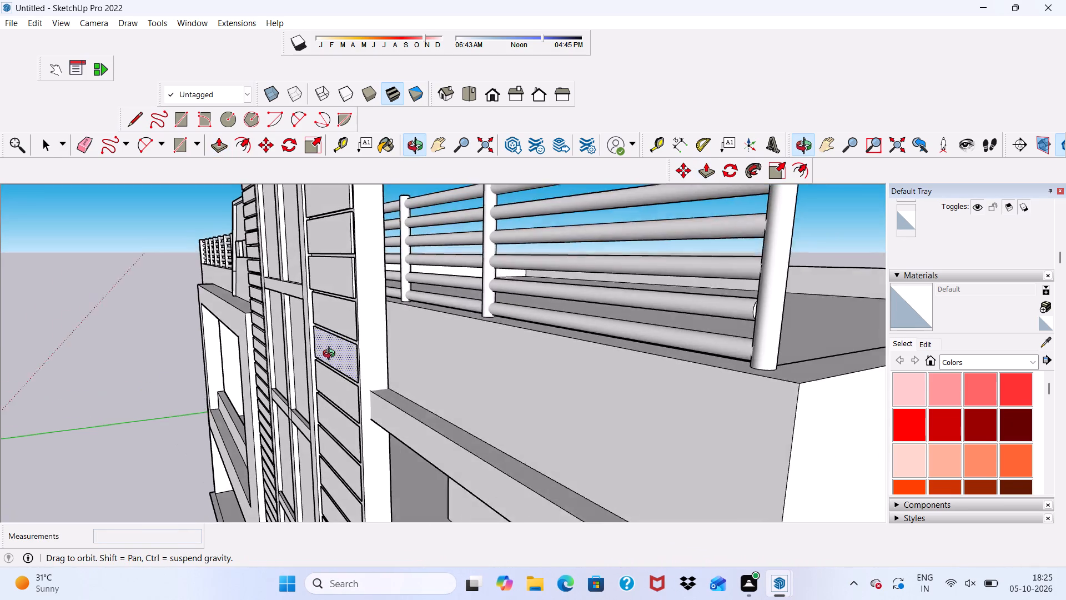
pyautogui.moveTo(331, 355); pyautogui.dragTo(328, 362, button='middle')
pyautogui.scroll(5, 328, 362)
pyautogui.moveTo(333, 353); pyautogui.dragTo(325, 381, button='middle')
pyautogui.scroll(1, 319, 341)
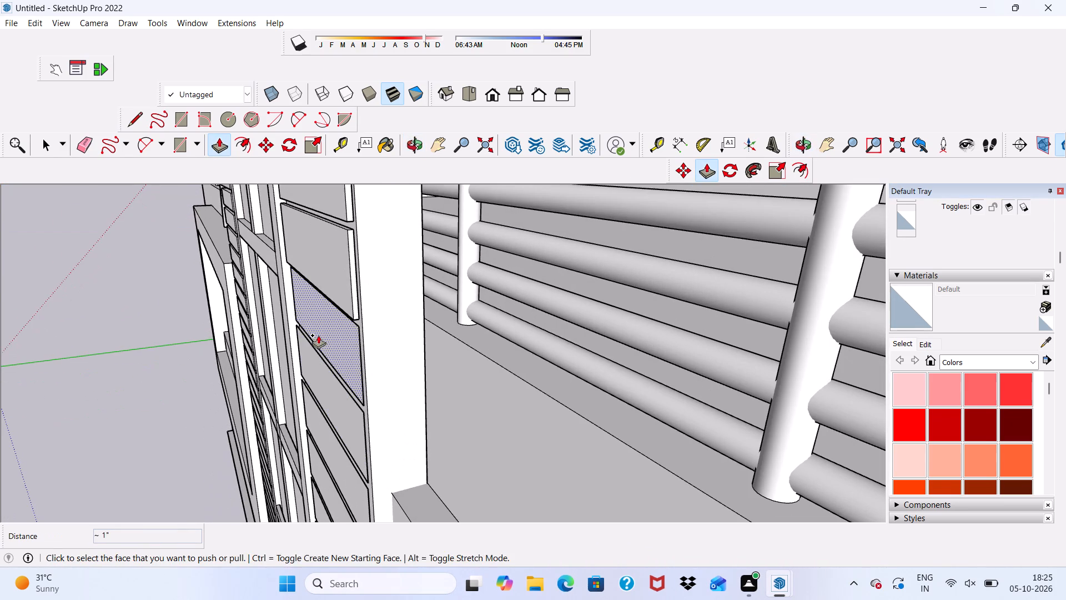
pyautogui.click(318, 334)
pyautogui.click(326, 275)
pyautogui.click(313, 385)
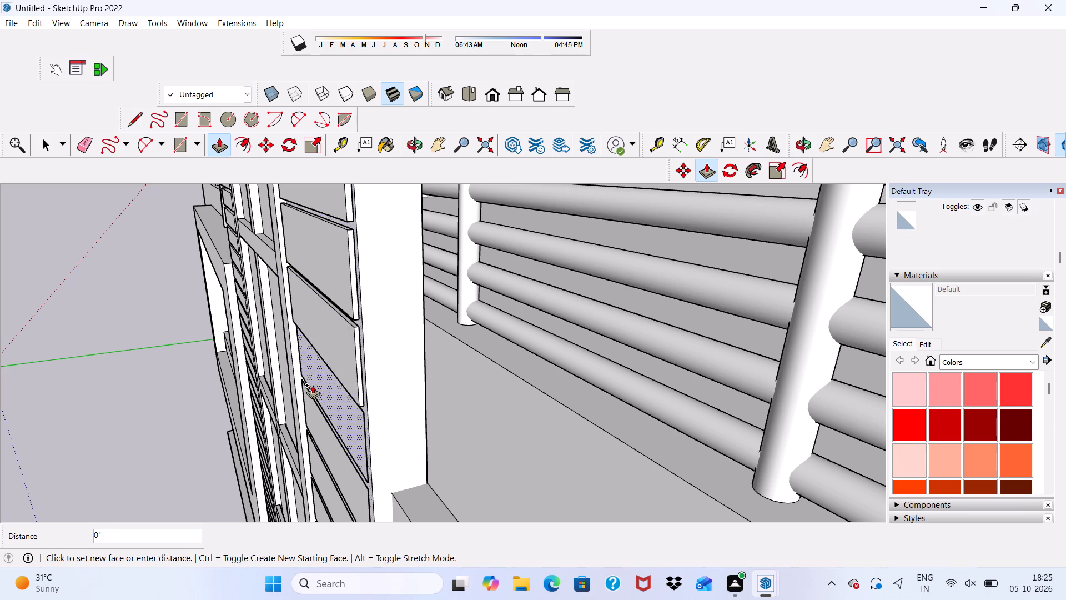
pyautogui.click(330, 343)
pyautogui.click(324, 448)
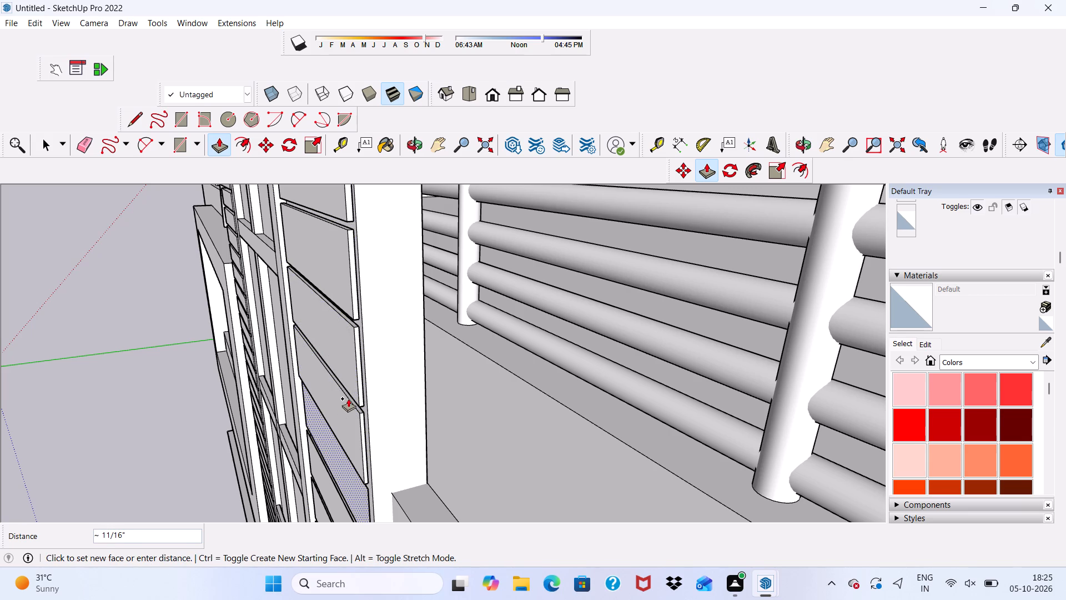
pyautogui.click(348, 398)
# Pull the next strip down, right of the tall window, outward by about 9/16" to match the strip above.
pyautogui.scroll(1, 332, 409)
pyautogui.scroll(-6, 332, 409)
pyautogui.scroll(2, 361, 469)
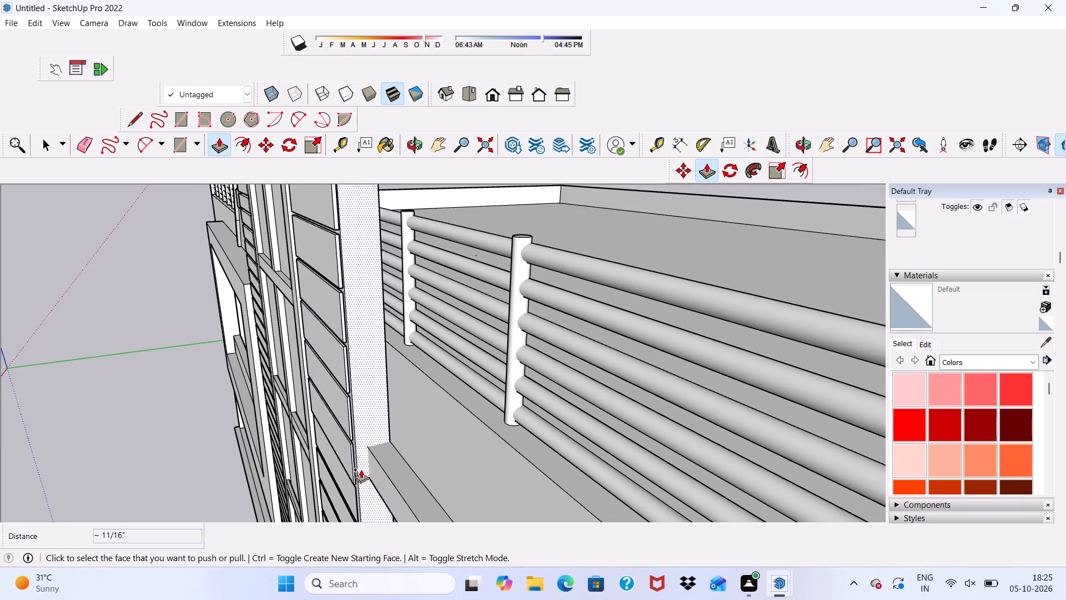
pyautogui.scroll(5, 361, 469)
pyautogui.scroll(-1, 299, 410)
pyautogui.scroll(3, 299, 410)
pyautogui.scroll(-8, 316, 399)
pyautogui.scroll(-3, 372, 408)
pyautogui.scroll(7, 360, 447)
pyautogui.click(348, 433)
pyautogui.click(325, 329)
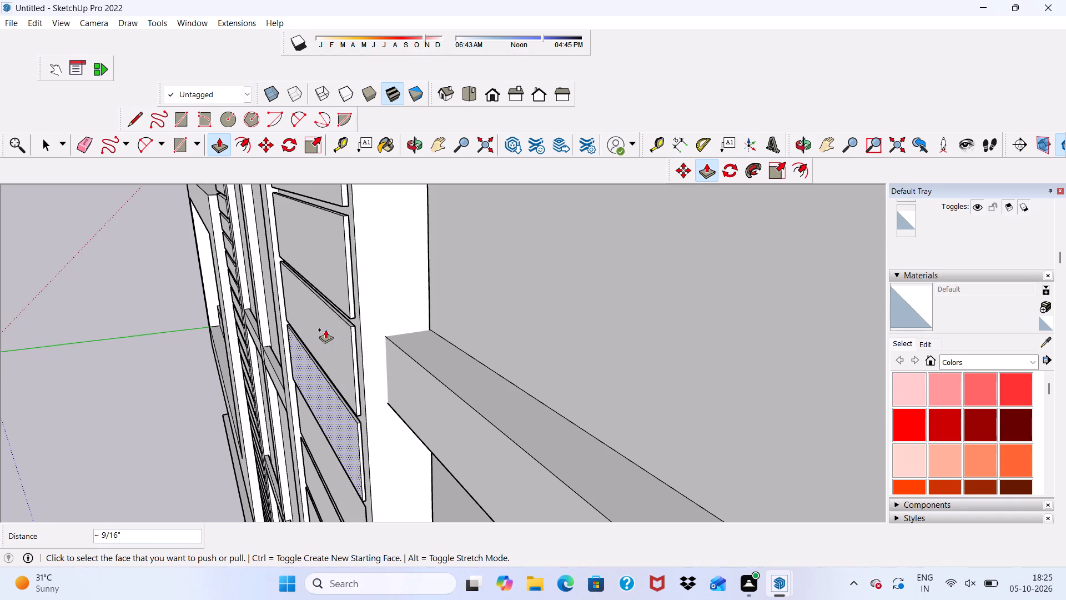
# Pull the next two strips down, right of the tall window, outward to match those above, the first by about 7/16".
pyautogui.scroll(-5, 320, 414)
pyautogui.scroll(1, 300, 378)
pyautogui.scroll(-3, 300, 381)
pyautogui.scroll(1, 300, 384)
pyautogui.scroll(-4, 298, 363)
pyautogui.scroll(9, 326, 495)
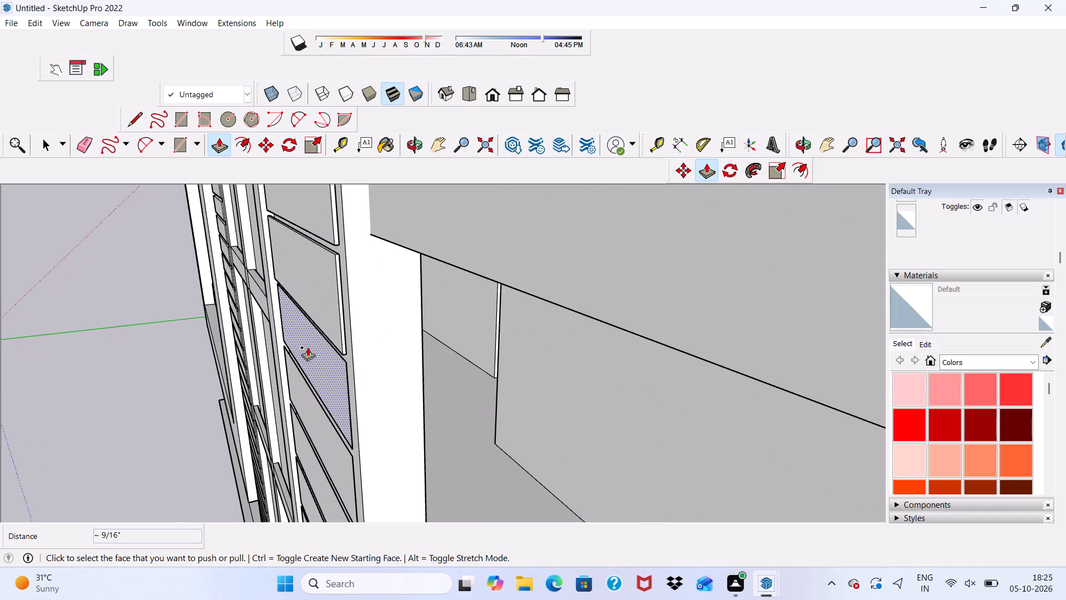
pyautogui.click(314, 374)
pyautogui.click(313, 288)
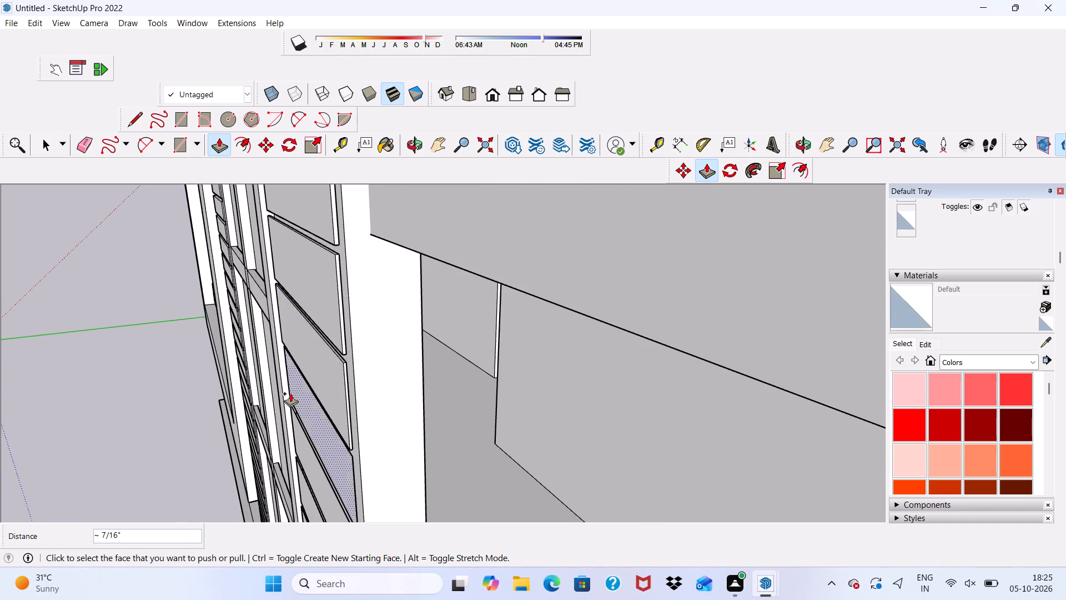
pyautogui.scroll(2, 293, 404)
pyautogui.click(299, 402)
pyautogui.click(331, 346)
# Pull the following two strips right of the tall window outward by about 1/4" and about 1/8".
pyautogui.scroll(-2, 321, 352)
pyautogui.scroll(1, 313, 359)
pyautogui.scroll(-10, 311, 362)
pyautogui.scroll(10, 321, 439)
pyautogui.click(316, 402)
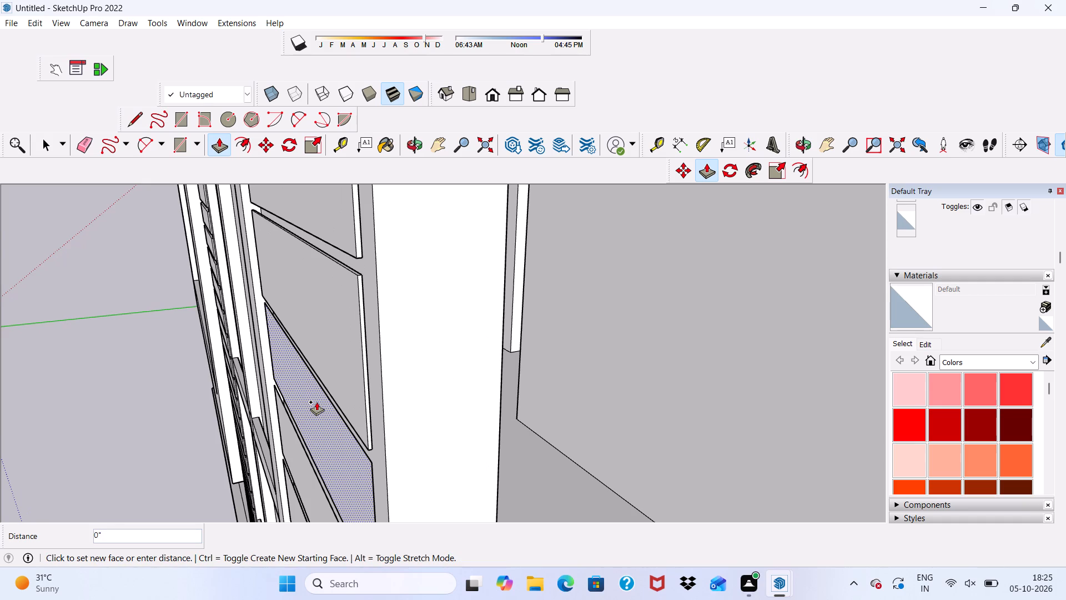
pyautogui.click(343, 324)
pyautogui.scroll(-6, 330, 332)
pyautogui.scroll(1, 310, 325)
pyautogui.scroll(-2, 309, 334)
pyautogui.scroll(4, 310, 458)
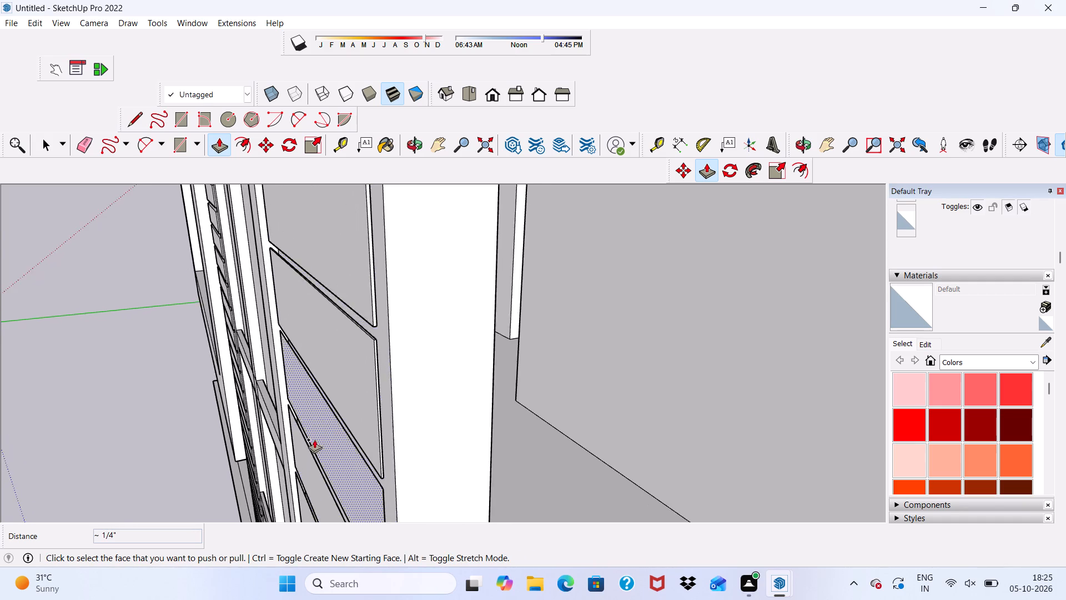
pyautogui.scroll(1, 314, 439)
pyautogui.click(322, 421)
pyautogui.click(329, 337)
# Push/pull the next strip down, right of the tall window, to line up with the strip above it.
pyautogui.scroll(-11, 329, 337)
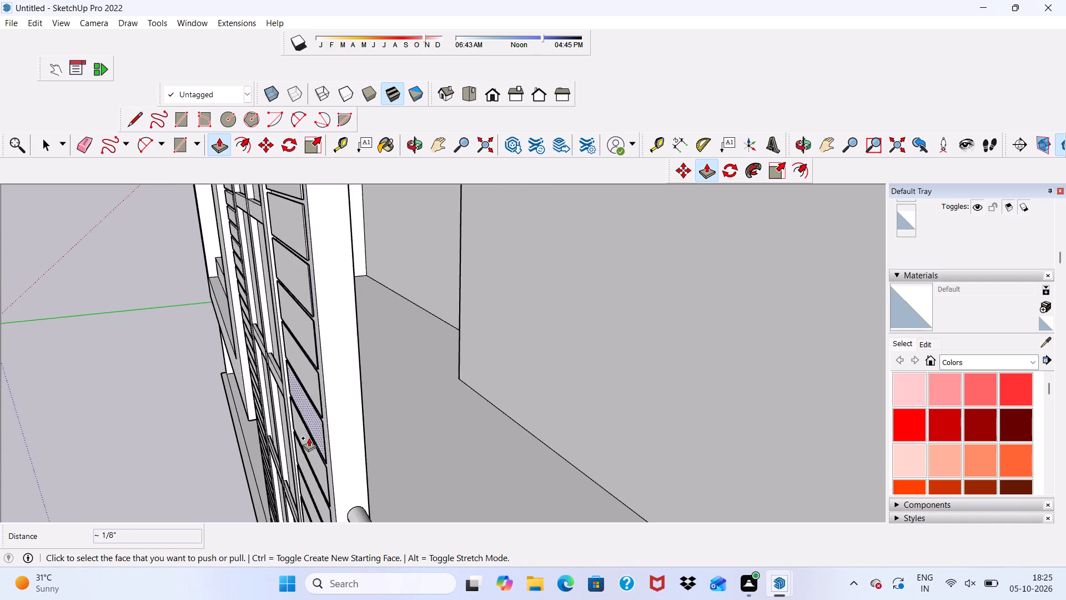
pyautogui.scroll(8, 305, 444)
pyautogui.moveTo(306, 336); pyautogui.dragTo(261, 359, button='middle')
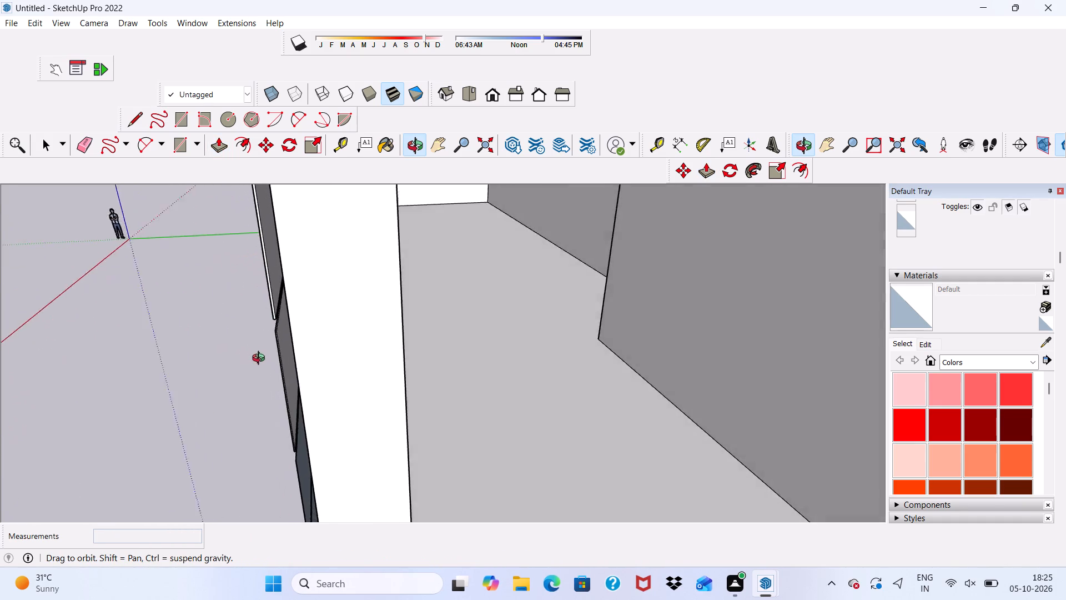
pyautogui.moveTo(261, 359); pyautogui.dragTo(360, 451, button='middle')
pyautogui.scroll(3, 394, 412)
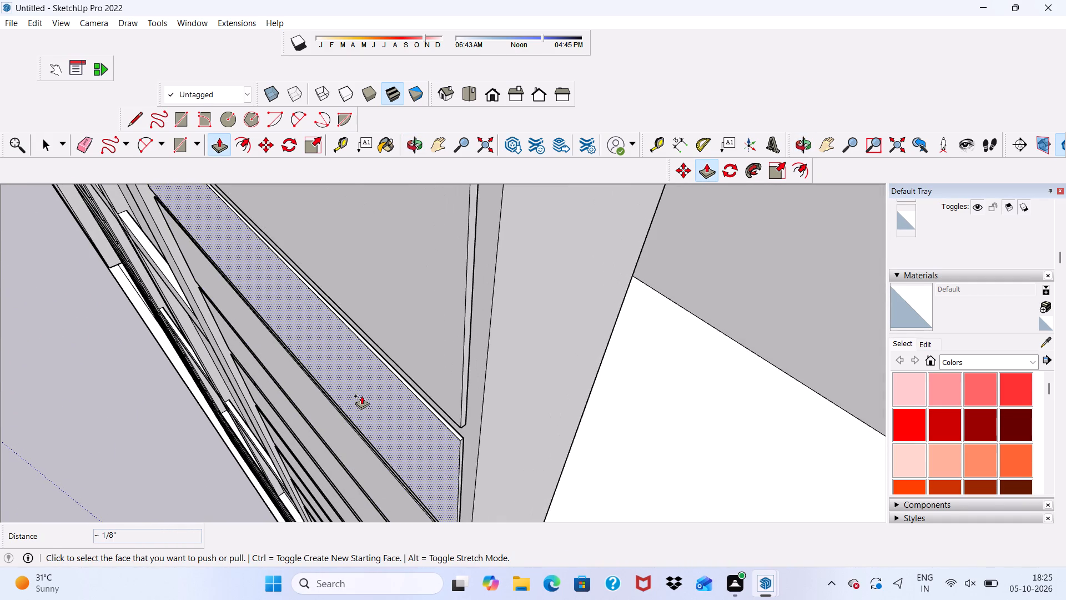
pyautogui.click(361, 396)
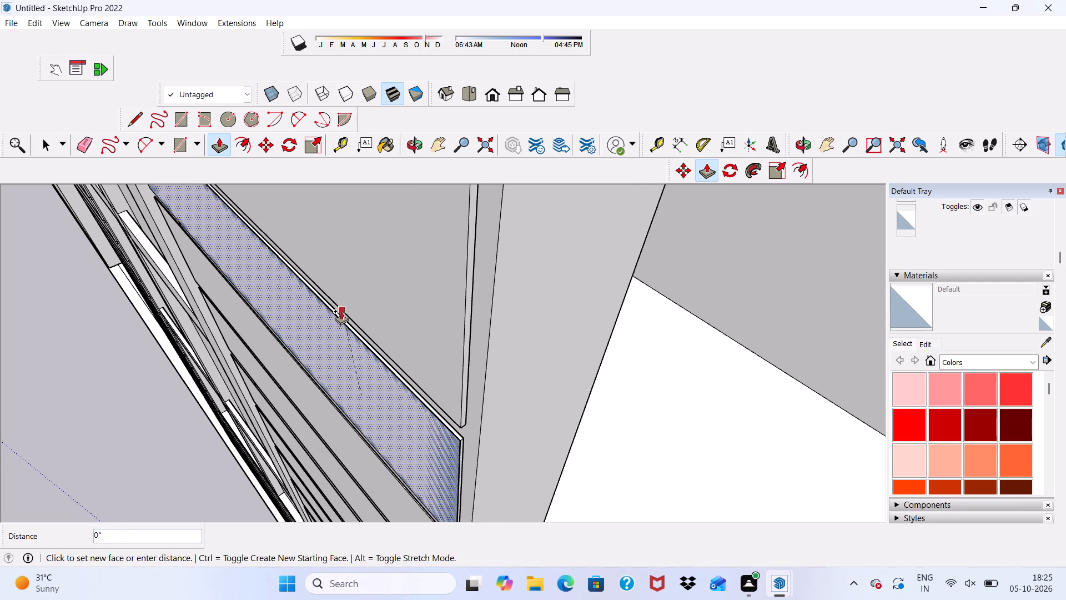
pyautogui.click(339, 309)
# Pull the next strip down, right of the tall window, outward by exactly 3".
pyautogui.scroll(4, 314, 414)
pyautogui.click(314, 412)
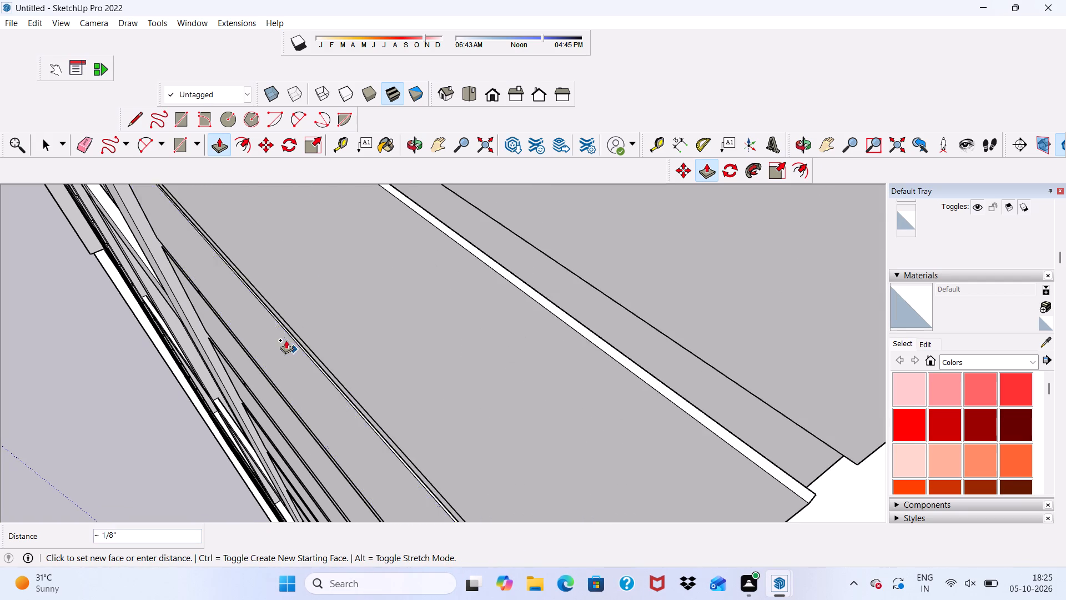
pyautogui.scroll(3, 297, 322)
pyautogui.scroll(-7, 301, 316)
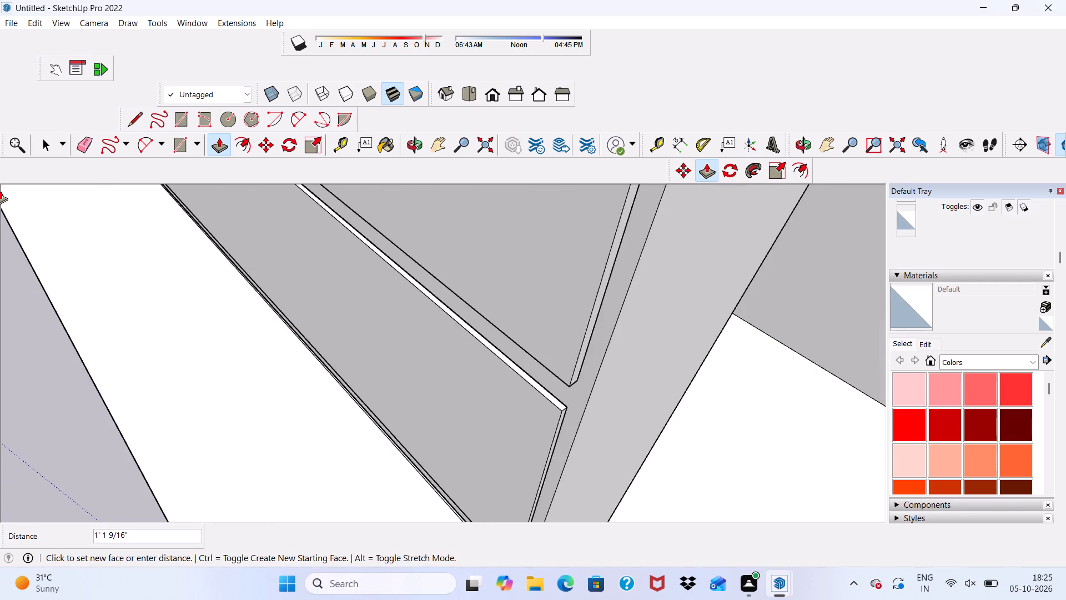
pyautogui.scroll(-10, 0, 191)
pyautogui.moveTo(168, 286); pyautogui.dragTo(294, 184, button='middle')
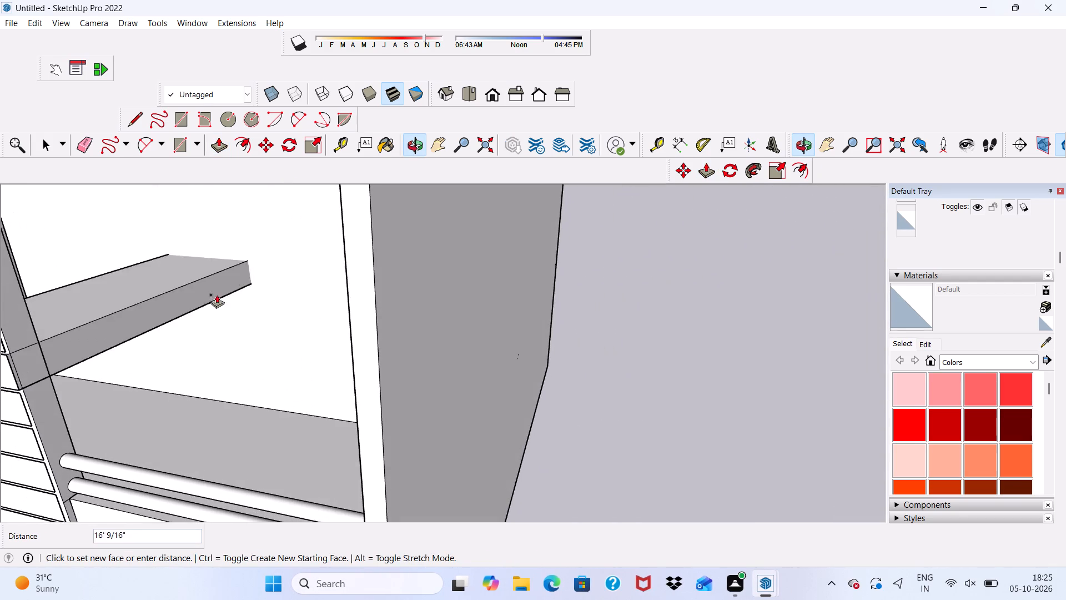
pyautogui.scroll(3, 41, 382)
pyautogui.scroll(-6, 0, 356)
pyautogui.scroll(1, 14, 367)
pyautogui.scroll(-4, 4, 352)
pyautogui.scroll(2, 14, 362)
pyautogui.scroll(-11, 26, 364)
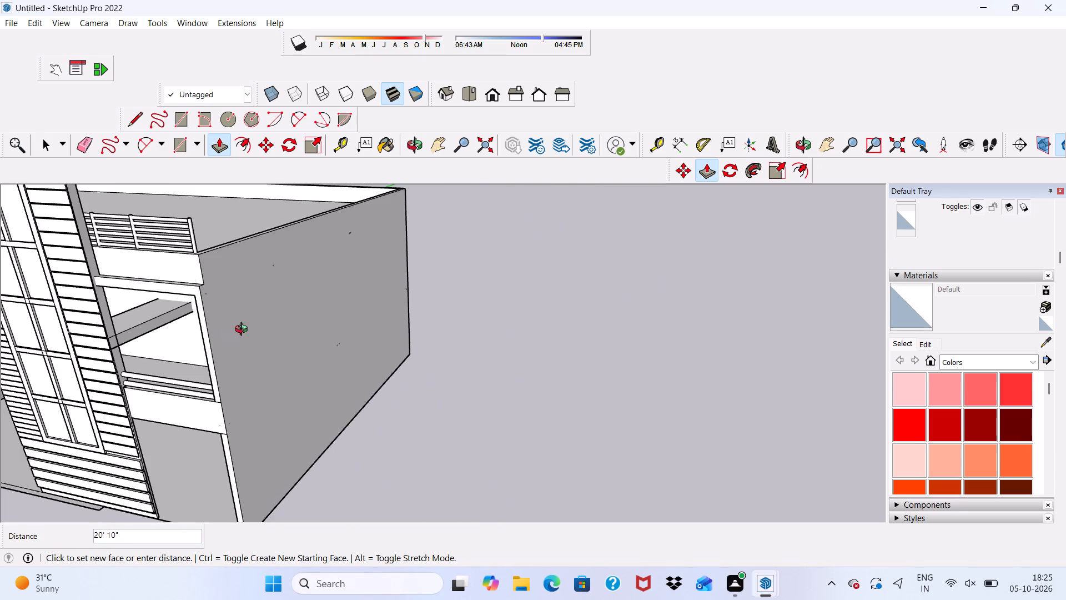
pyautogui.moveTo(244, 331); pyautogui.dragTo(113, 405, button='middle')
pyautogui.scroll(11, 182, 291)
pyautogui.scroll(4, 174, 200)
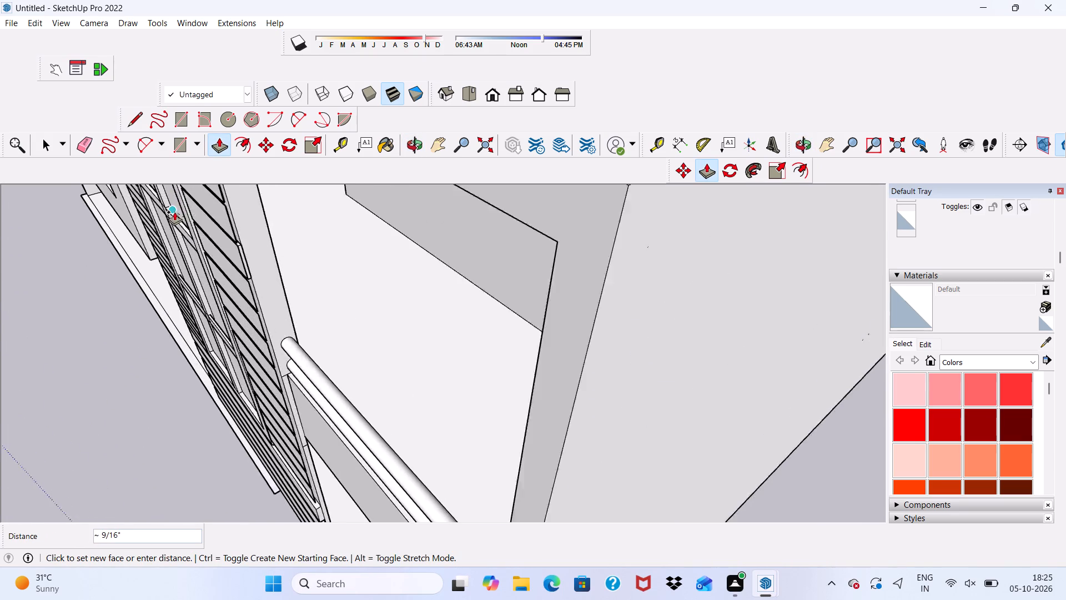
pyautogui.scroll(5, 183, 221)
pyautogui.scroll(4, 245, 203)
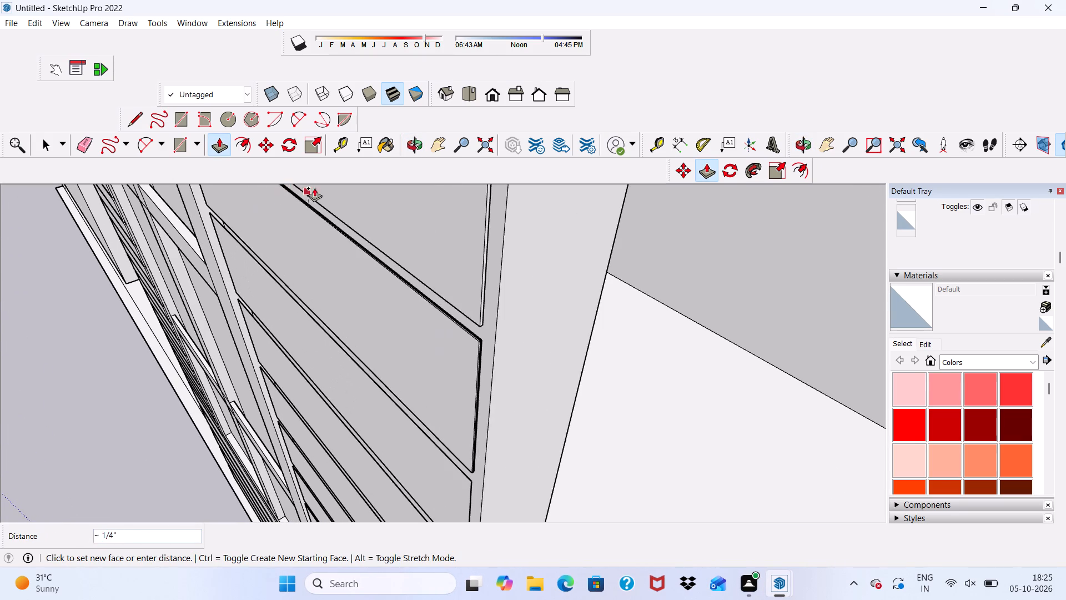
pyautogui.scroll(-6, 306, 239)
pyautogui.moveTo(316, 278); pyautogui.dragTo(285, 306, button='middle')
pyautogui.middleClick(283, 307)
pyautogui.scroll(5, 283, 304)
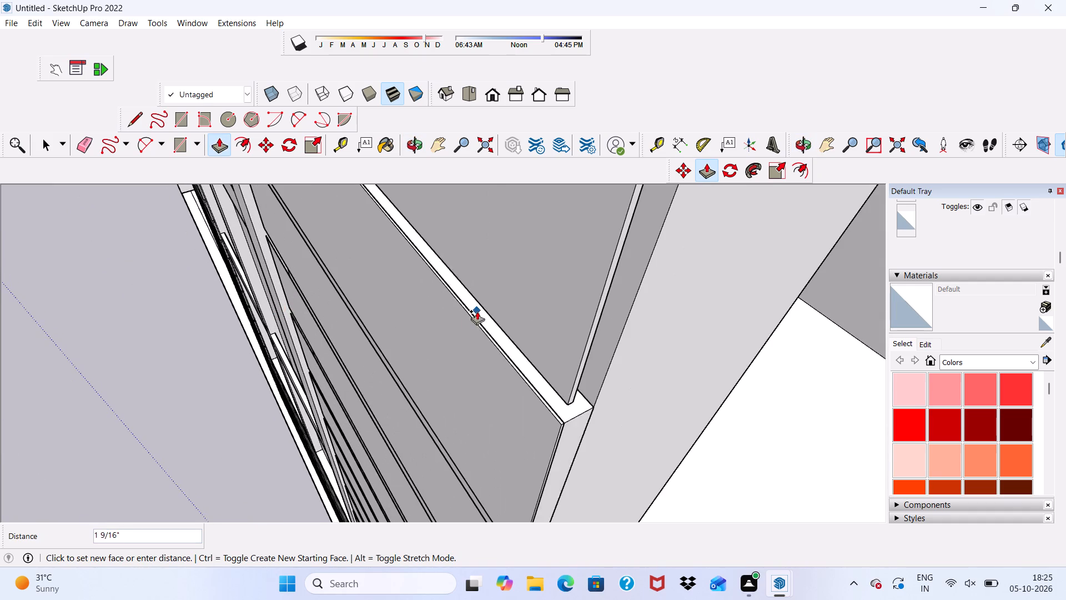
pyautogui.scroll(4, 409, 253)
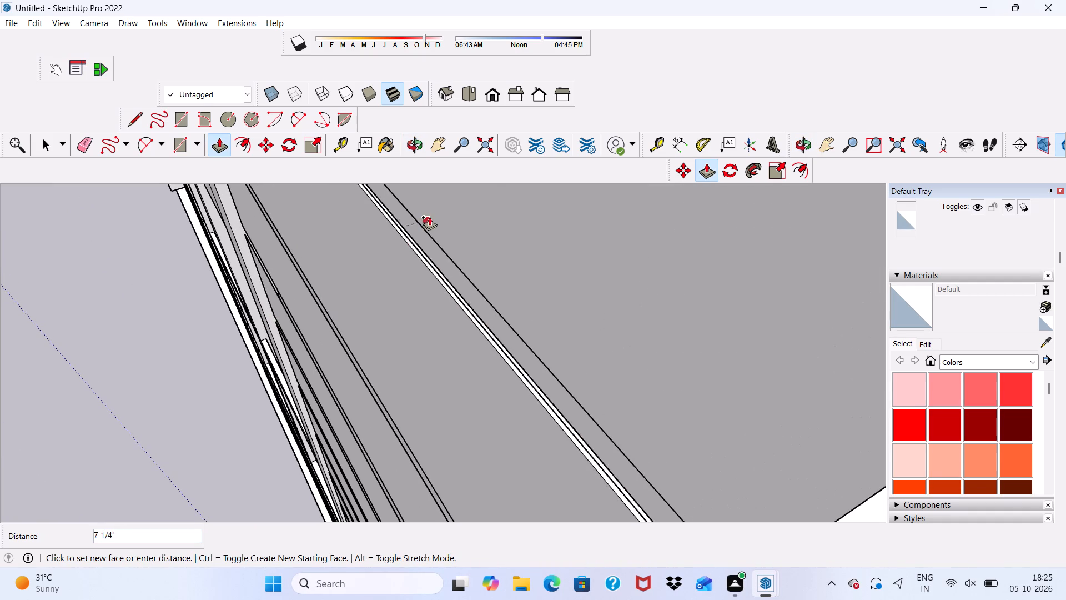
pyautogui.scroll(-6, 420, 215)
pyautogui.scroll(1, 388, 234)
pyautogui.moveTo(386, 242); pyautogui.dragTo(205, 135, button='middle')
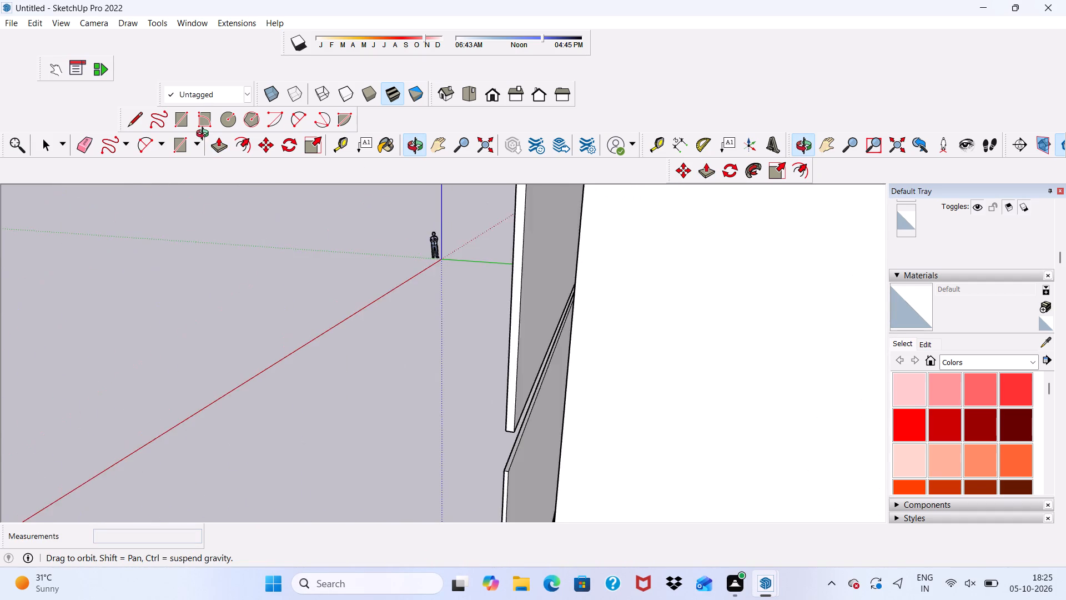
pyautogui.moveTo(205, 135); pyautogui.dragTo(248, 66, button='middle')
pyautogui.scroll(1, 353, 334)
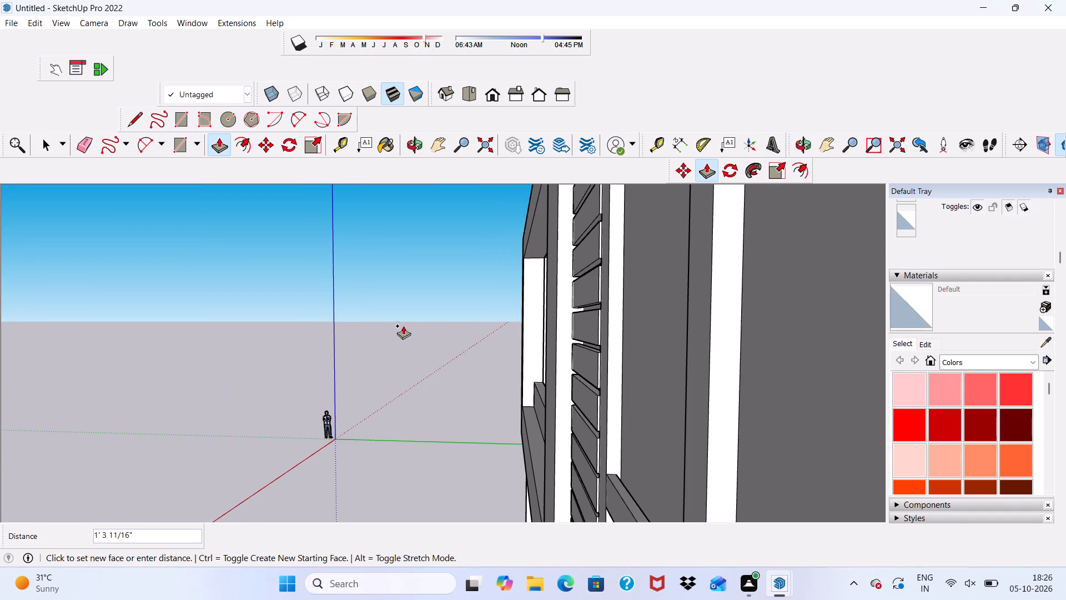
pyautogui.write('3"')
pyautogui.press('Return')
pyautogui.scroll(1, 13, 483)
pyautogui.scroll(-3, 35, 473)
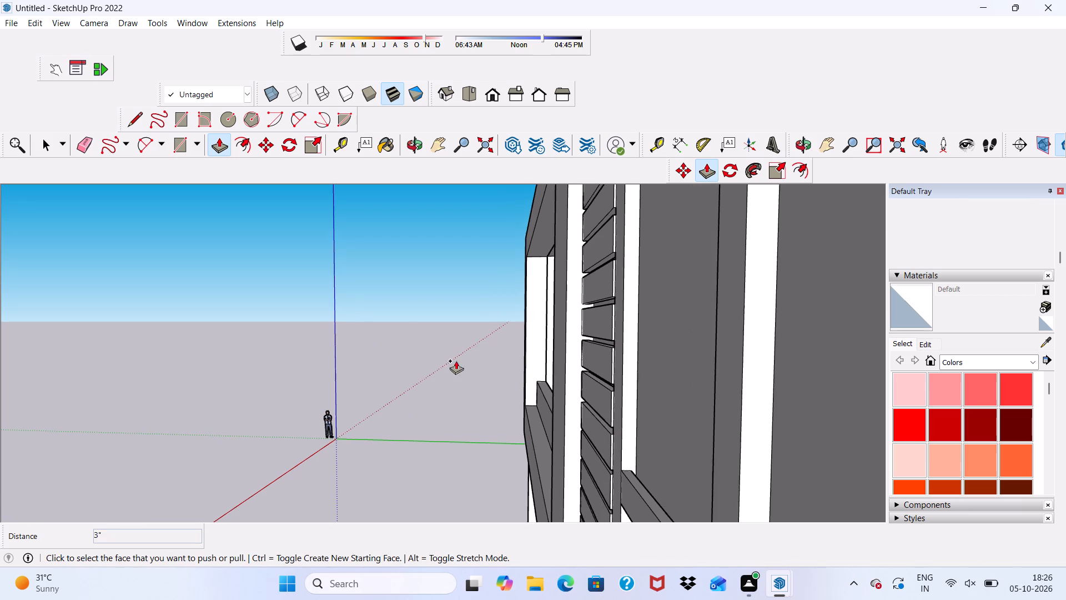
# Pull the three strips below the 3" strip outward level with it, the first by about 3" and the last about 2 13/16".
pyautogui.scroll(-5, 461, 357)
pyautogui.click(490, 96)
pyautogui.scroll(-4, 382, 196)
pyautogui.scroll(1, 357, 269)
pyautogui.scroll(-2, 356, 273)
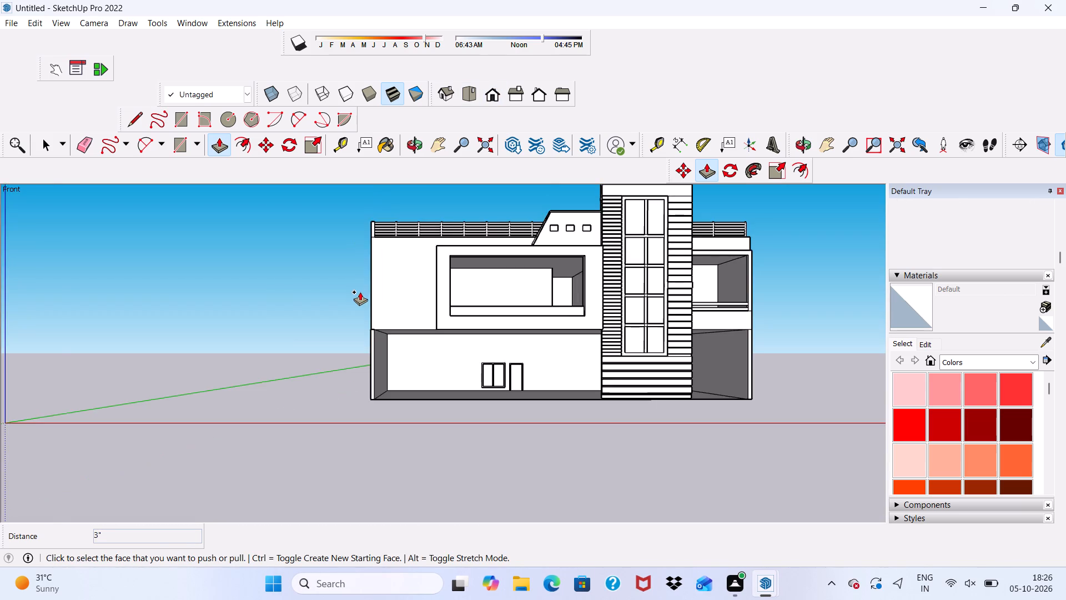
pyautogui.scroll(-3, 360, 292)
pyautogui.scroll(1, 417, 292)
pyautogui.moveTo(635, 277); pyautogui.dragTo(487, 246, button='middle')
pyautogui.scroll(4, 487, 242)
pyautogui.scroll(6, 704, 231)
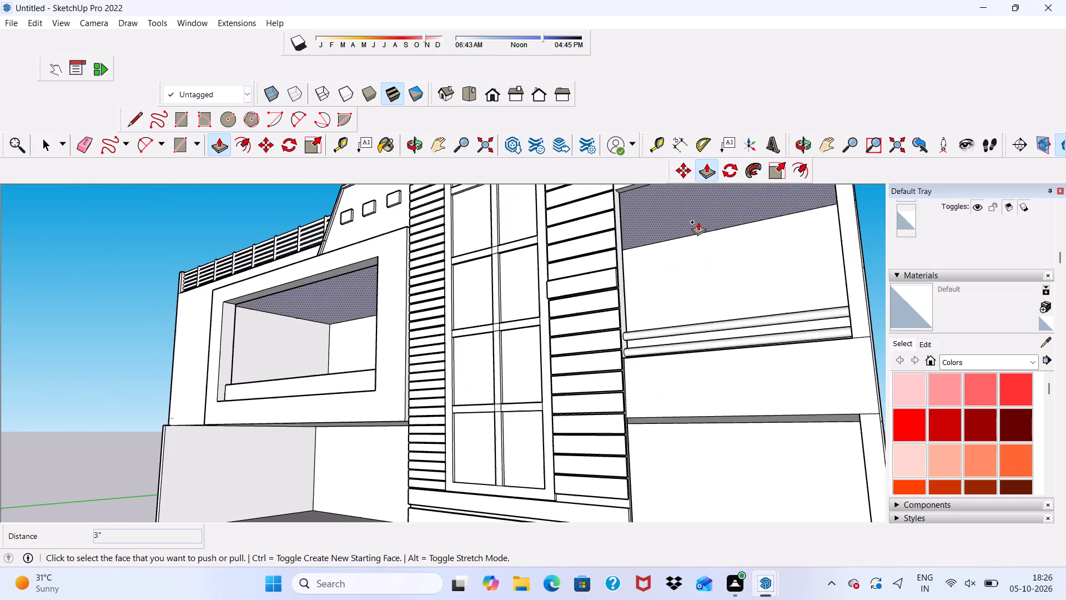
pyautogui.moveTo(604, 364); pyautogui.dragTo(537, 384, button='middle')
pyautogui.scroll(10, 544, 360)
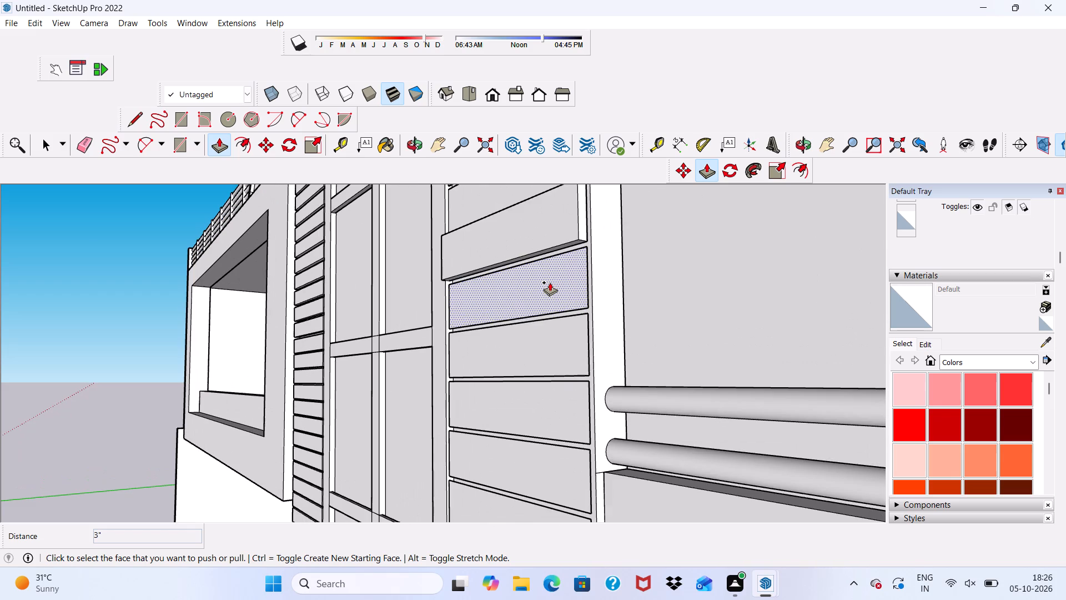
pyautogui.click(550, 282)
pyautogui.scroll(4, 501, 233)
pyautogui.click(511, 227)
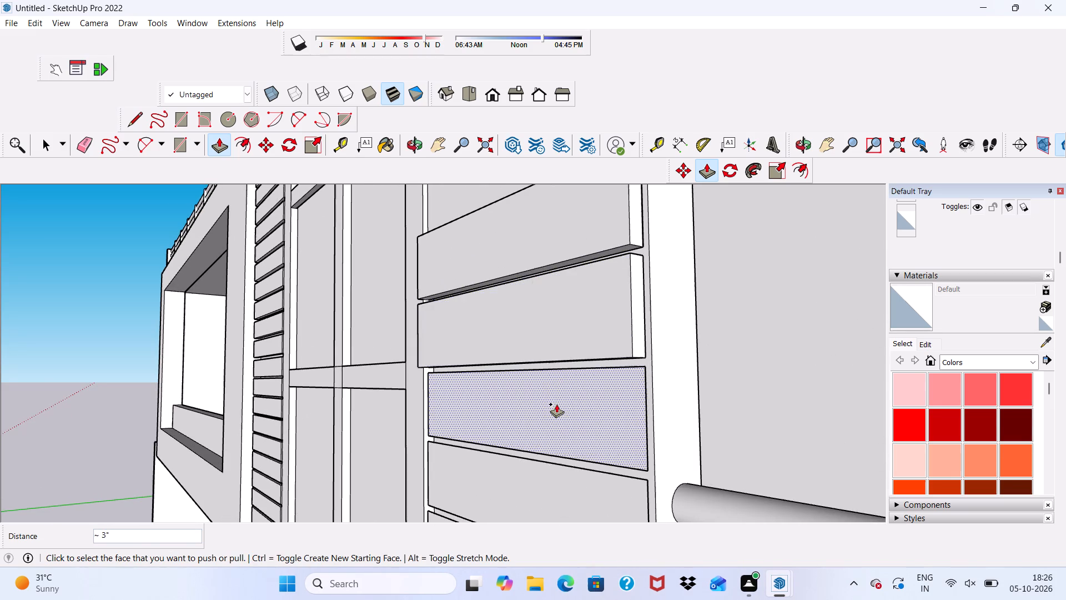
pyautogui.click(556, 406)
pyautogui.click(547, 327)
pyautogui.click(547, 485)
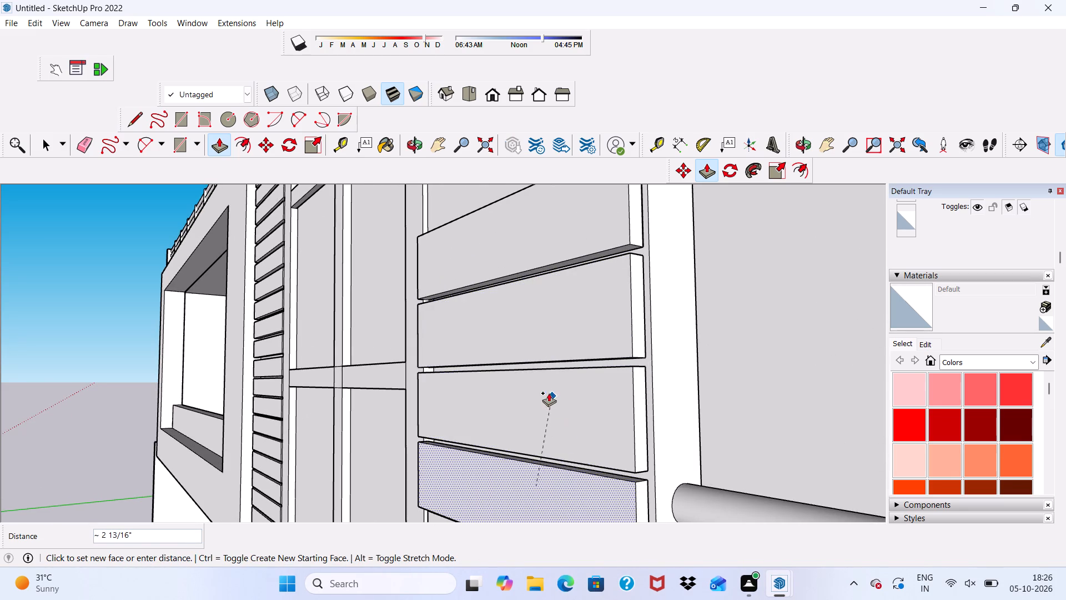
pyautogui.click(549, 393)
# Pull the next two strips down, right of the tall window, outward to match those above, ending at about 2 9/16".
pyautogui.scroll(-3, 505, 342)
pyautogui.scroll(1, 505, 342)
pyautogui.scroll(-6, 506, 342)
pyautogui.scroll(7, 511, 503)
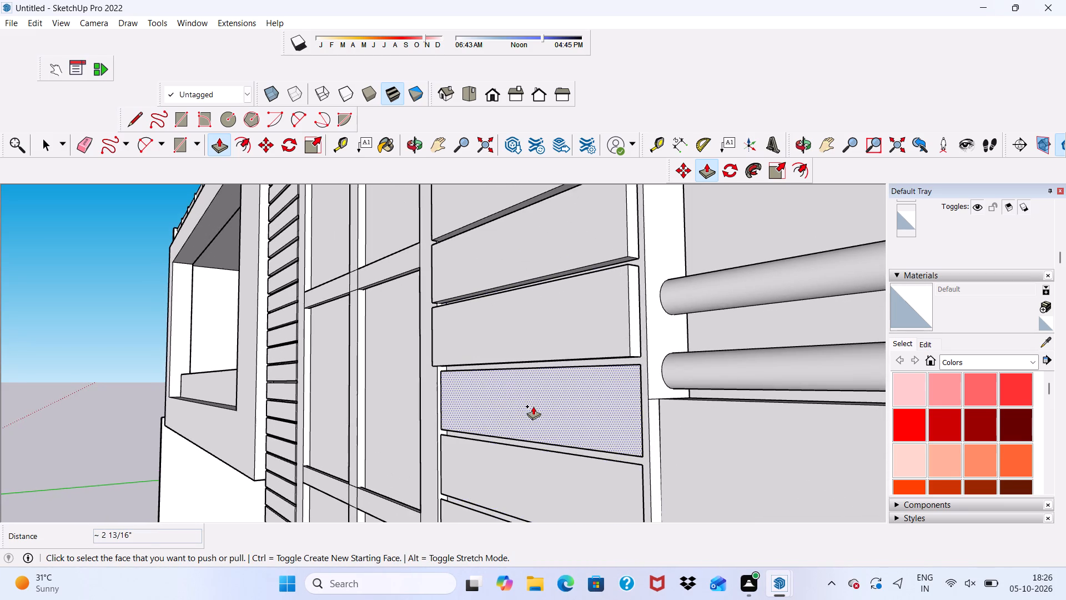
pyautogui.click(533, 406)
pyautogui.click(475, 312)
pyautogui.click(512, 484)
pyautogui.click(490, 387)
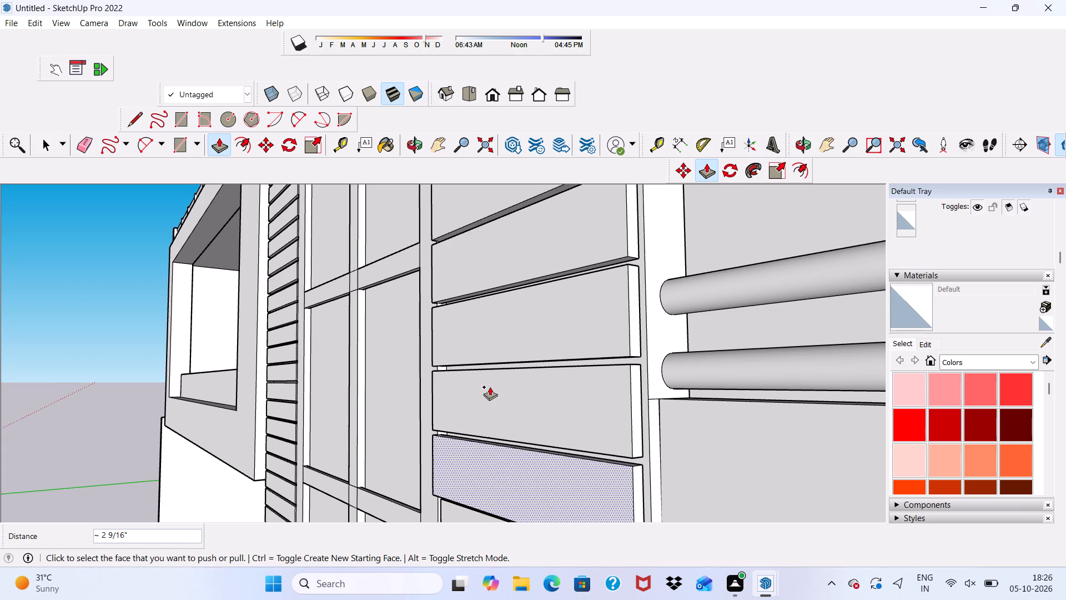
# Pull the next two strips down, right of the tall window, outward level with those above, by about 2 7/16" and 2 3/8".
pyautogui.scroll(-9, 482, 372)
pyautogui.scroll(5, 526, 471)
pyautogui.moveTo(526, 430); pyautogui.dragTo(533, 440)
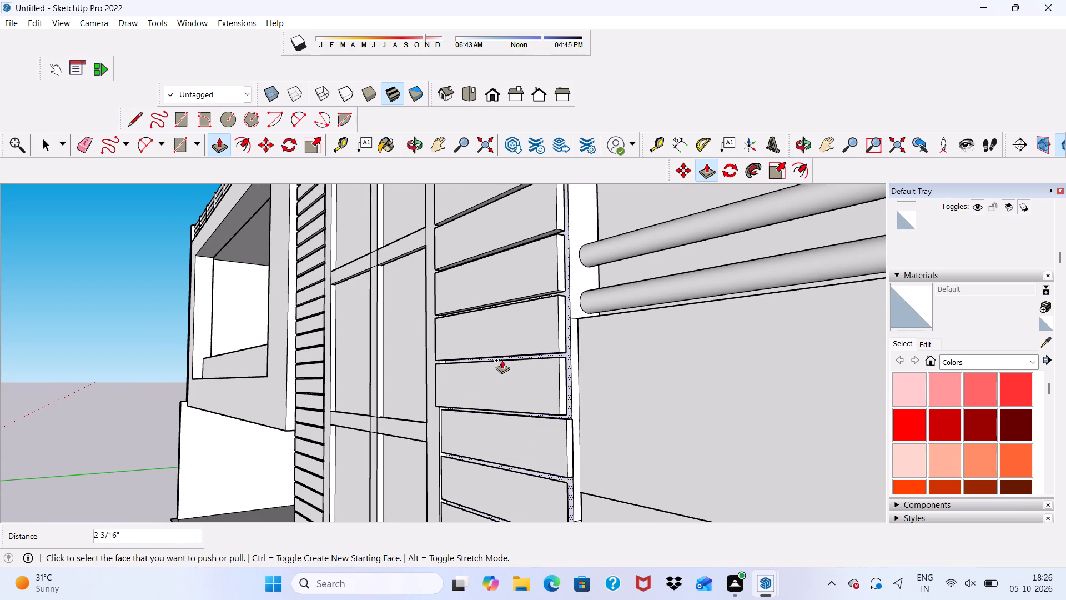
pyautogui.click(524, 444)
pyautogui.scroll(1, 511, 382)
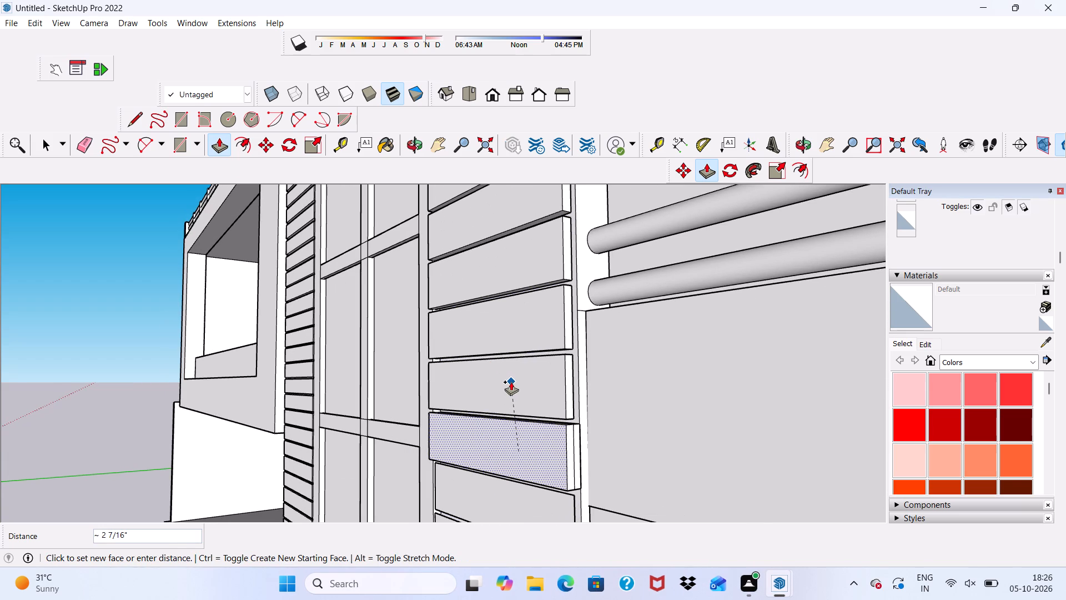
pyautogui.scroll(-2, 511, 382)
pyautogui.scroll(-1, 531, 447)
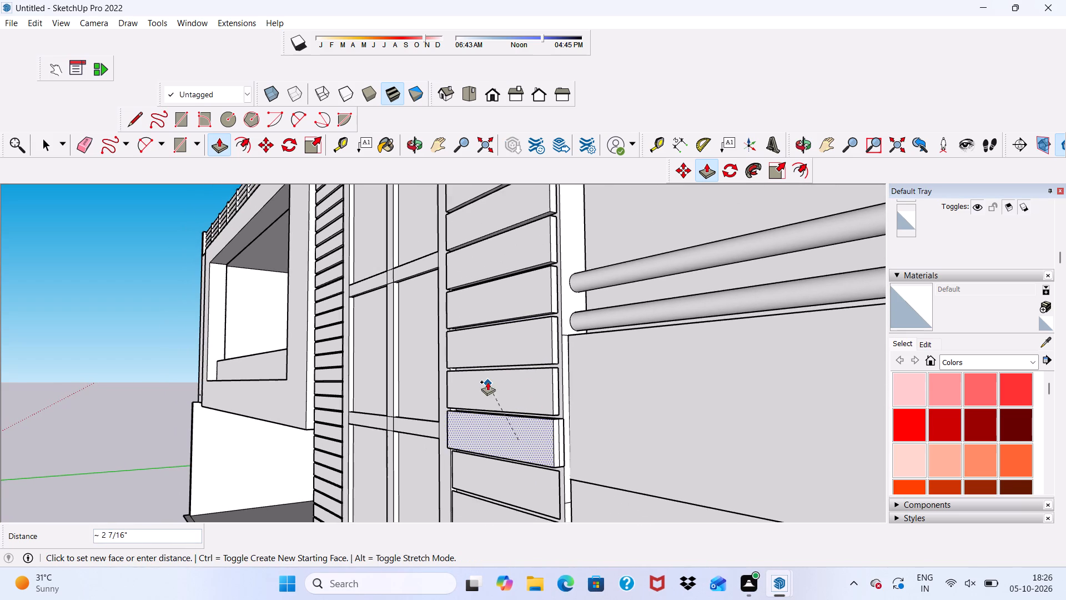
pyautogui.click(497, 398)
pyautogui.scroll(2, 504, 429)
pyautogui.click(500, 495)
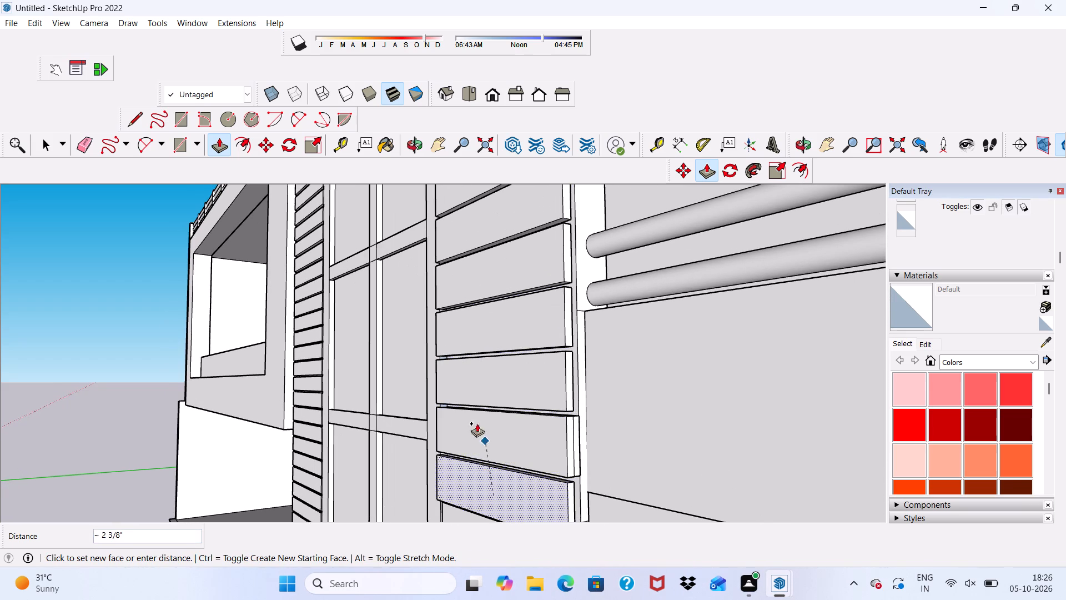
pyautogui.scroll(3, 475, 417)
pyautogui.moveTo(475, 417); pyautogui.dragTo(478, 422)
# Pull the last three strips right of the tall window, down to its base, outward by about 2 1/4", 2 1/8" and 2".
pyautogui.scroll(-8, 470, 388)
pyautogui.scroll(1, 473, 387)
pyautogui.scroll(-1, 478, 396)
pyautogui.scroll(4, 492, 463)
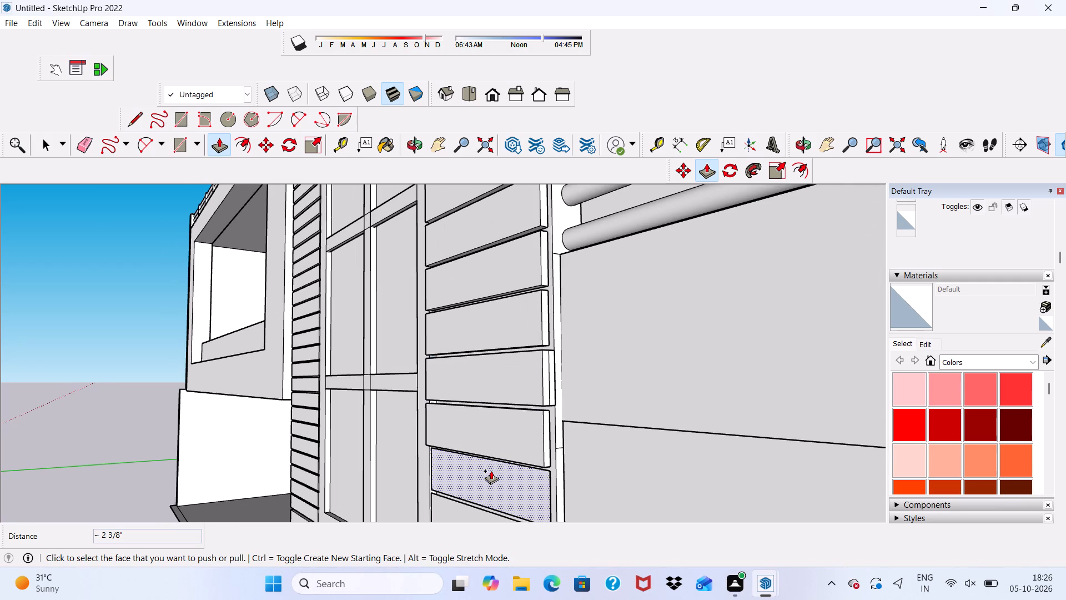
pyautogui.click(491, 471)
pyautogui.click(471, 414)
pyautogui.scroll(-8, 406, 406)
pyautogui.scroll(2, 456, 483)
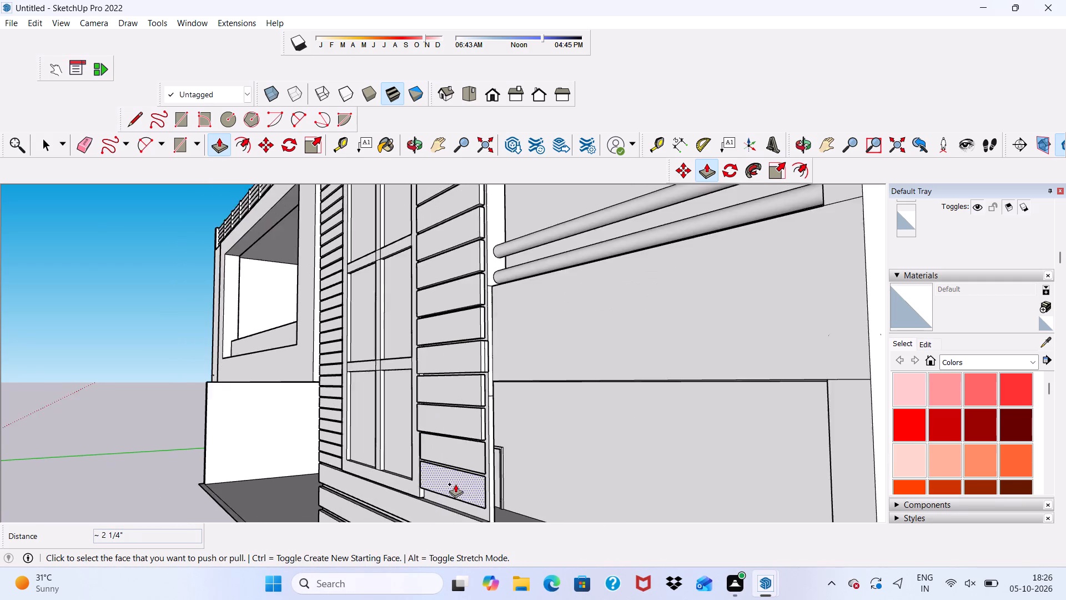
pyautogui.scroll(6, 455, 484)
pyautogui.moveTo(446, 391); pyautogui.dragTo(393, 376, button='middle')
pyautogui.scroll(4, 393, 376)
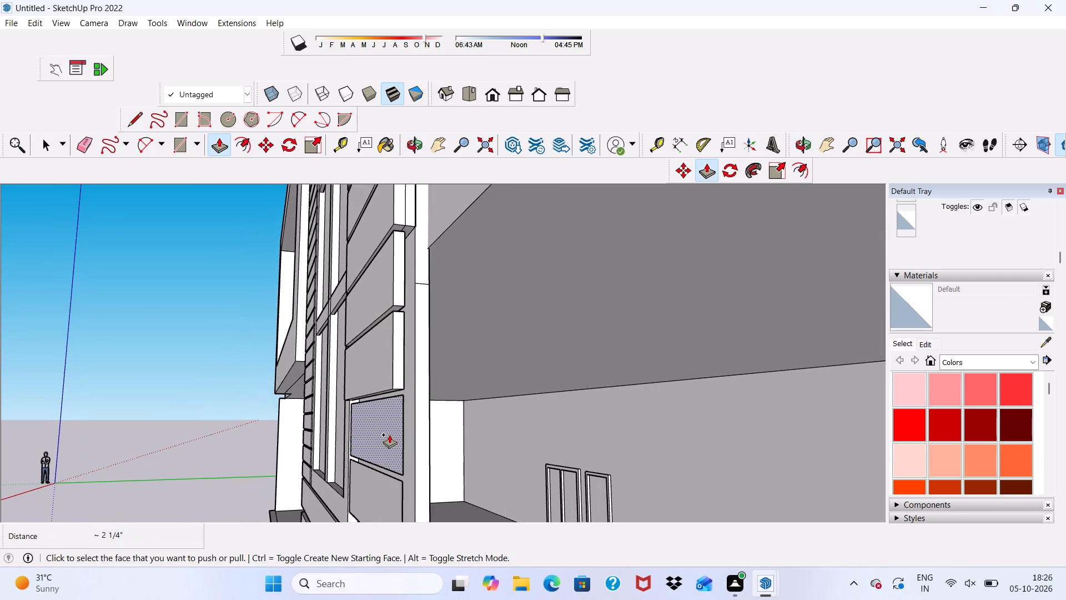
pyautogui.click(370, 430)
pyautogui.click(372, 359)
pyautogui.scroll(2, 394, 482)
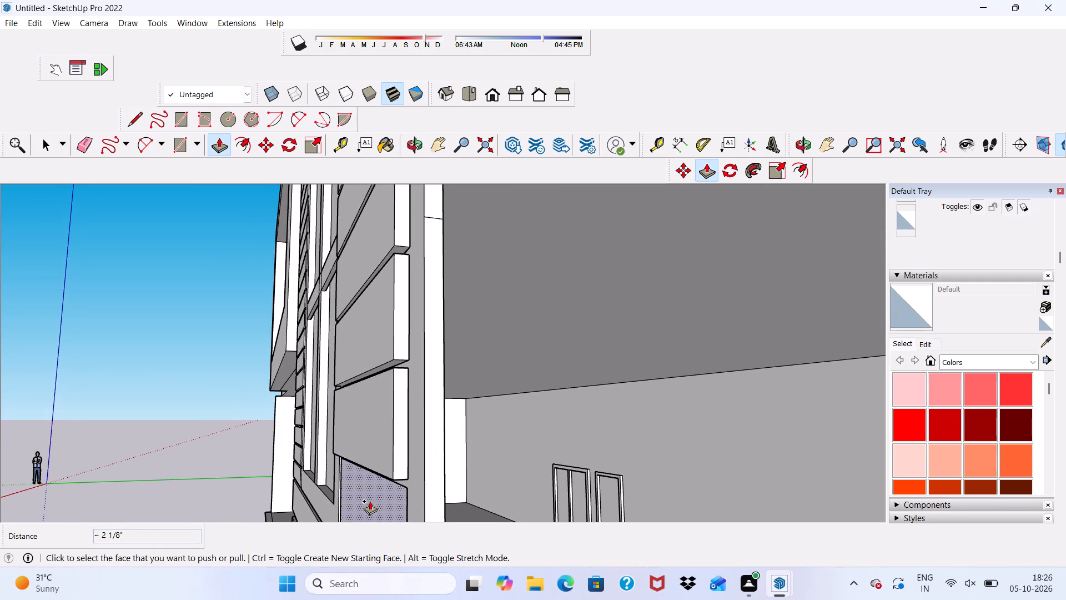
pyautogui.click(370, 501)
pyautogui.click(363, 413)
pyautogui.scroll(-11, 363, 413)
pyautogui.scroll(4, 384, 446)
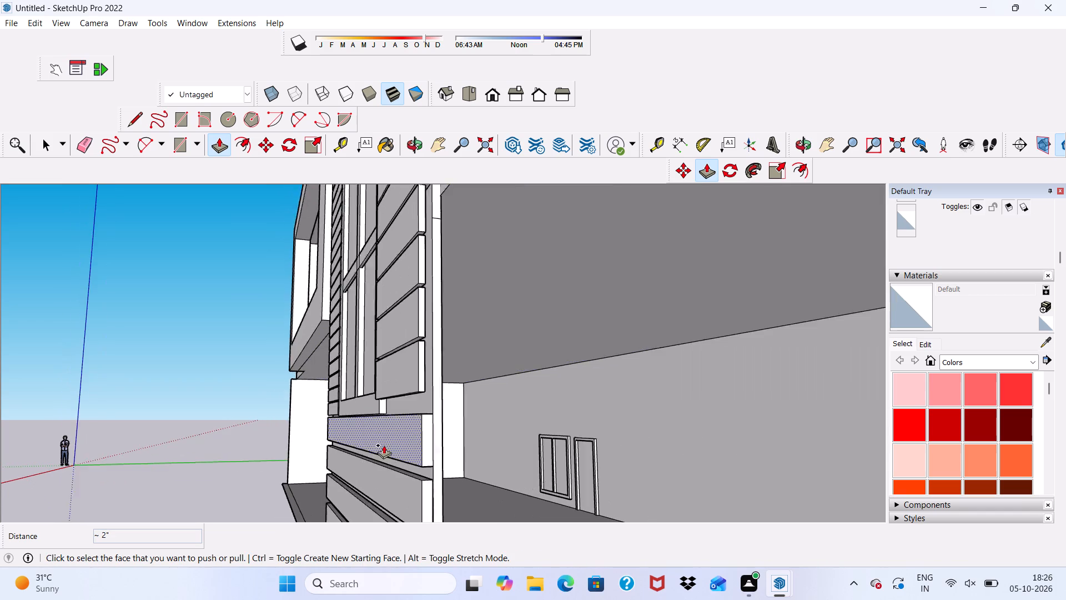
# Pull the outer frame of the tall window outward by 3".
pyautogui.scroll(1, 384, 445)
pyautogui.moveTo(402, 373); pyautogui.dragTo(697, 461, button='middle')
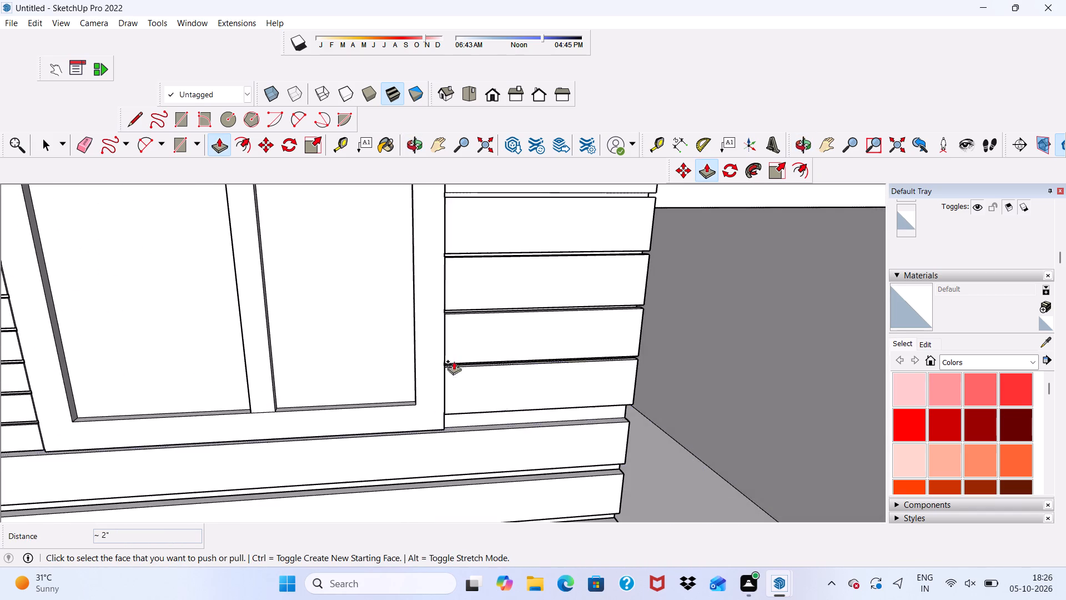
pyautogui.scroll(3, 453, 359)
pyautogui.scroll(-7, 445, 336)
pyautogui.moveTo(502, 402); pyautogui.dragTo(465, 339, button='middle')
pyautogui.scroll(2, 281, 327)
pyautogui.scroll(2, 220, 312)
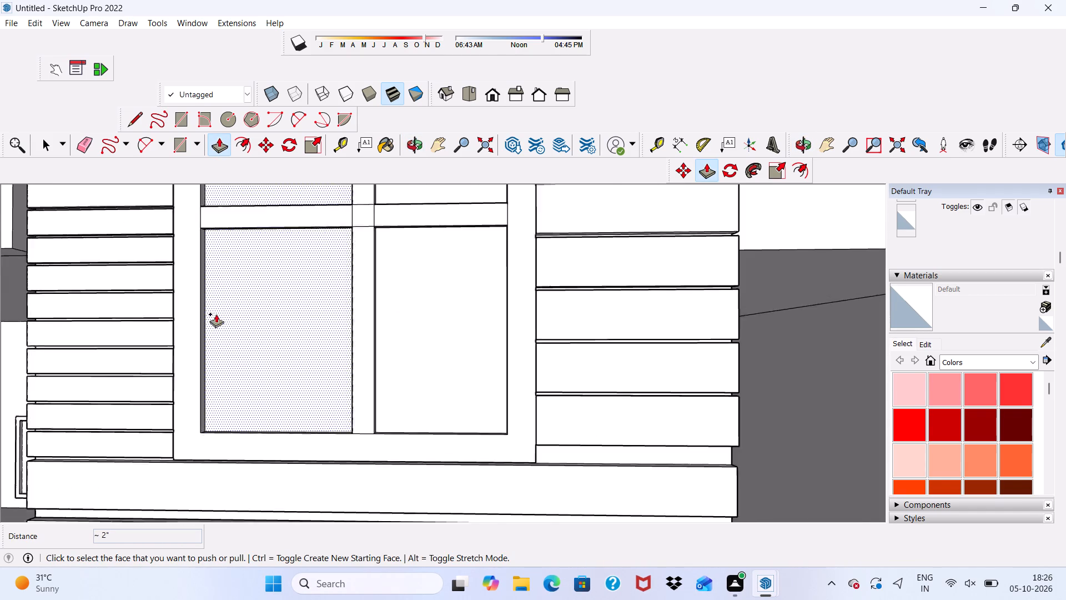
pyautogui.scroll(1, 216, 314)
pyautogui.scroll(-2, 216, 314)
pyautogui.moveTo(245, 341); pyautogui.dragTo(521, 362, button='middle')
pyautogui.scroll(1, 254, 371)
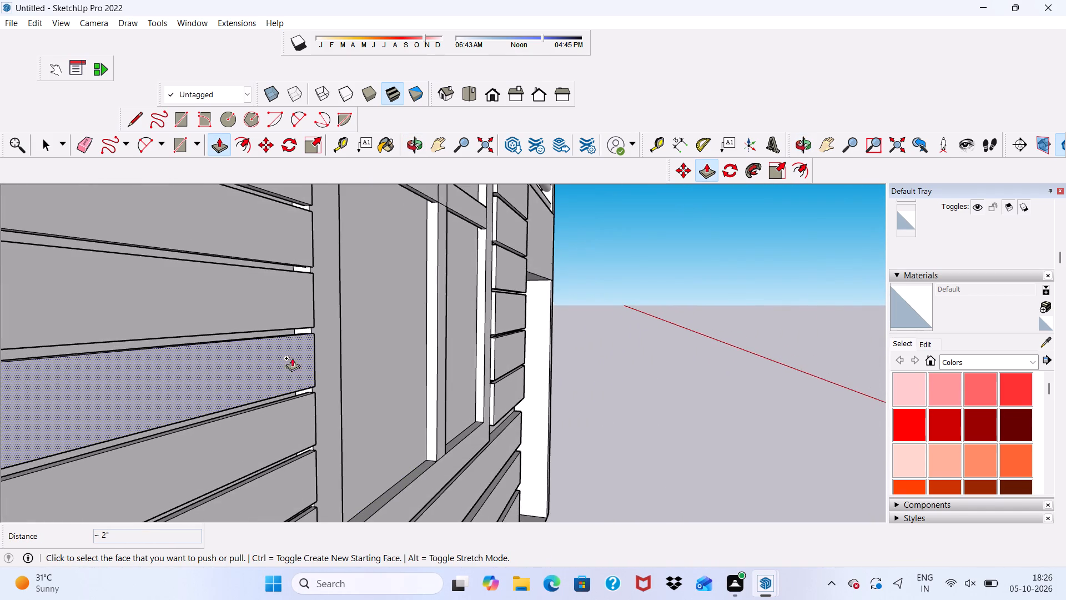
pyautogui.scroll(-4, 321, 352)
pyautogui.moveTo(325, 356); pyautogui.dragTo(69, 371, button='middle')
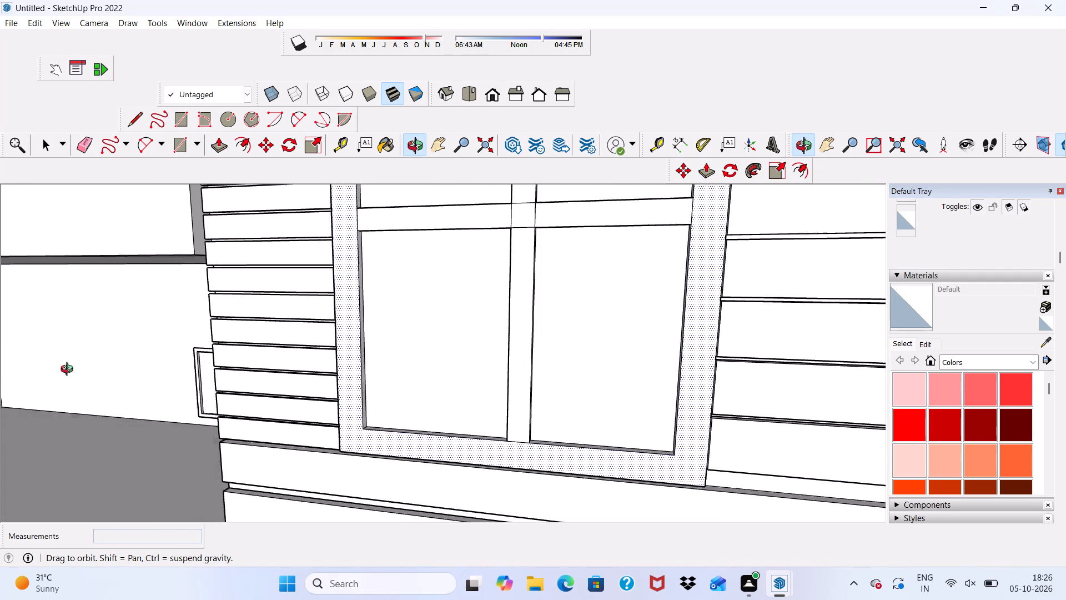
pyautogui.moveTo(69, 371); pyautogui.dragTo(19, 370, button='middle')
pyautogui.scroll(3, 485, 403)
pyautogui.scroll(2, 356, 396)
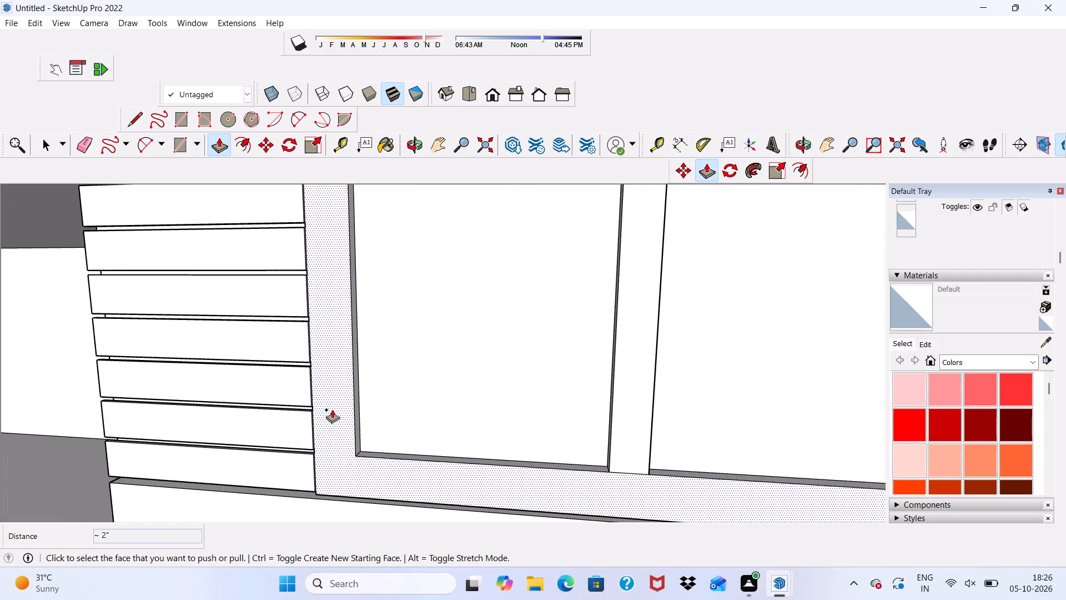
pyautogui.click(332, 409)
pyautogui.write('3"')
pyautogui.press('Return')
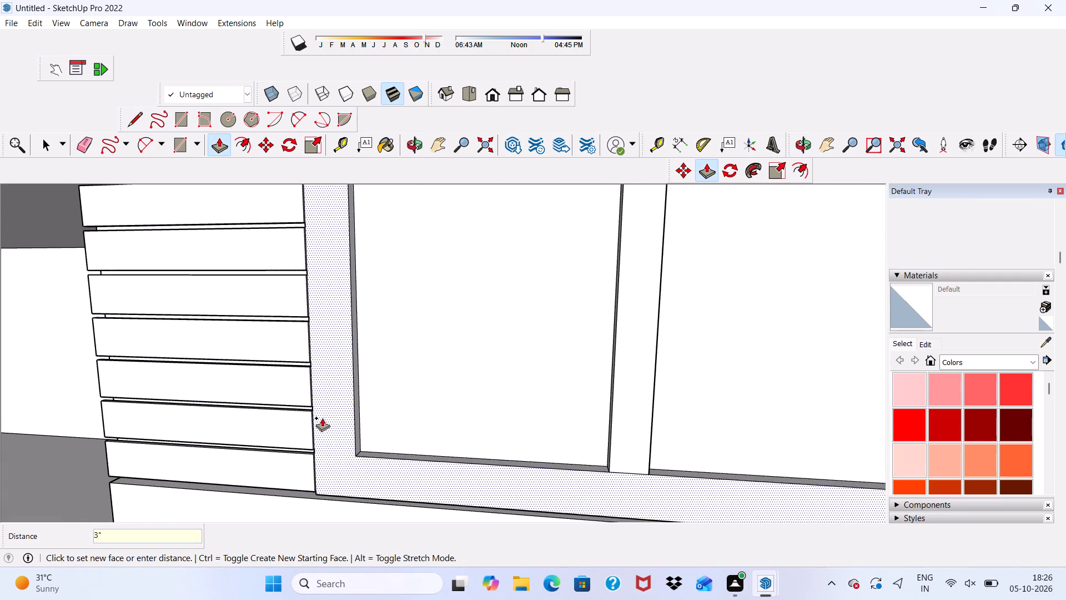
pyautogui.click(335, 417)
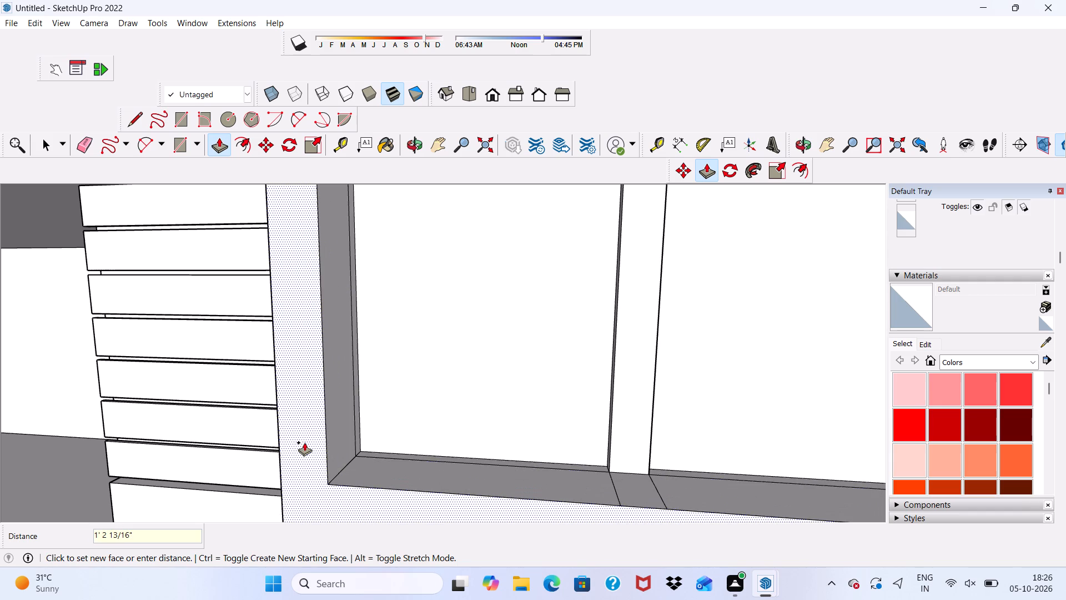
pyautogui.write('3"')
pyautogui.press('Return')
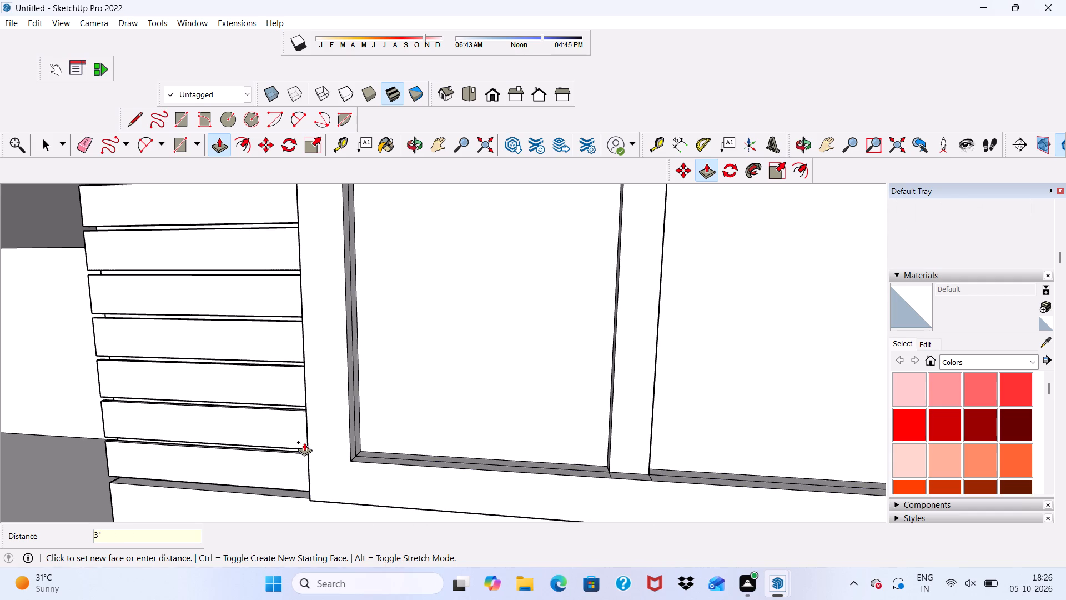
pyautogui.press('space')
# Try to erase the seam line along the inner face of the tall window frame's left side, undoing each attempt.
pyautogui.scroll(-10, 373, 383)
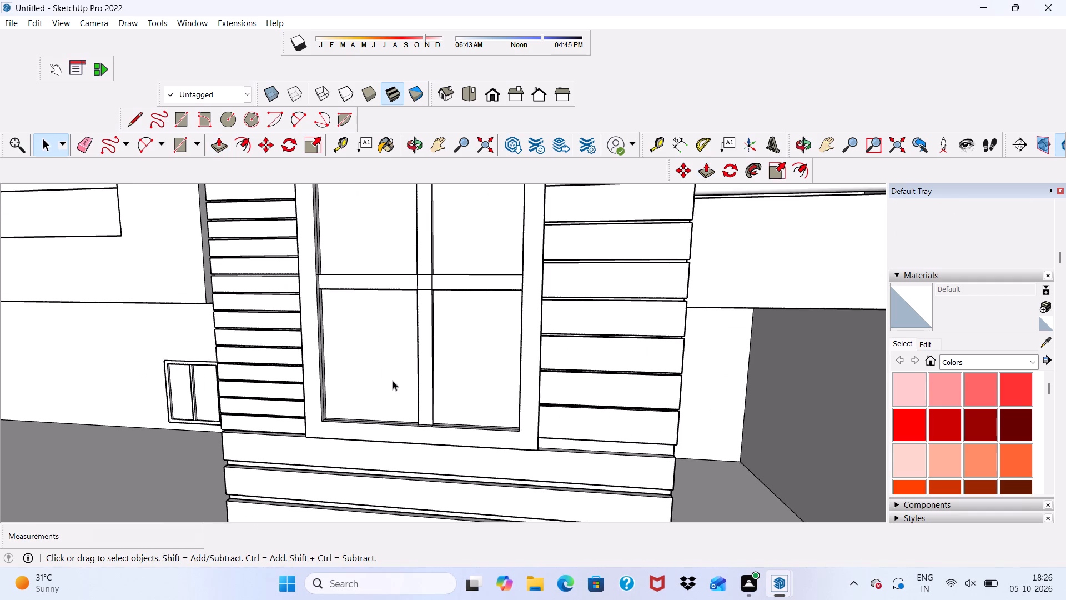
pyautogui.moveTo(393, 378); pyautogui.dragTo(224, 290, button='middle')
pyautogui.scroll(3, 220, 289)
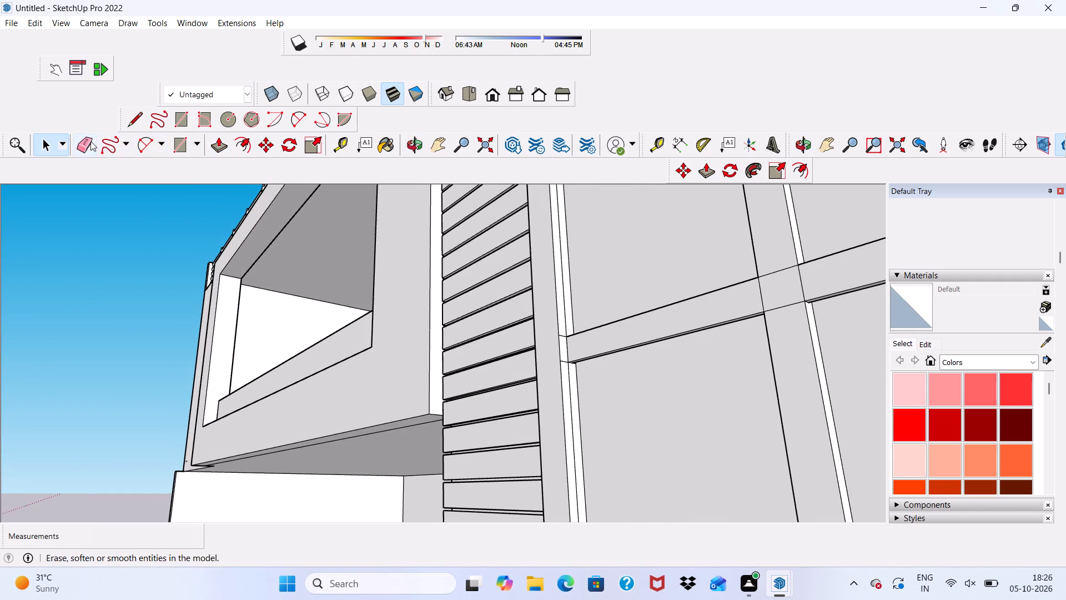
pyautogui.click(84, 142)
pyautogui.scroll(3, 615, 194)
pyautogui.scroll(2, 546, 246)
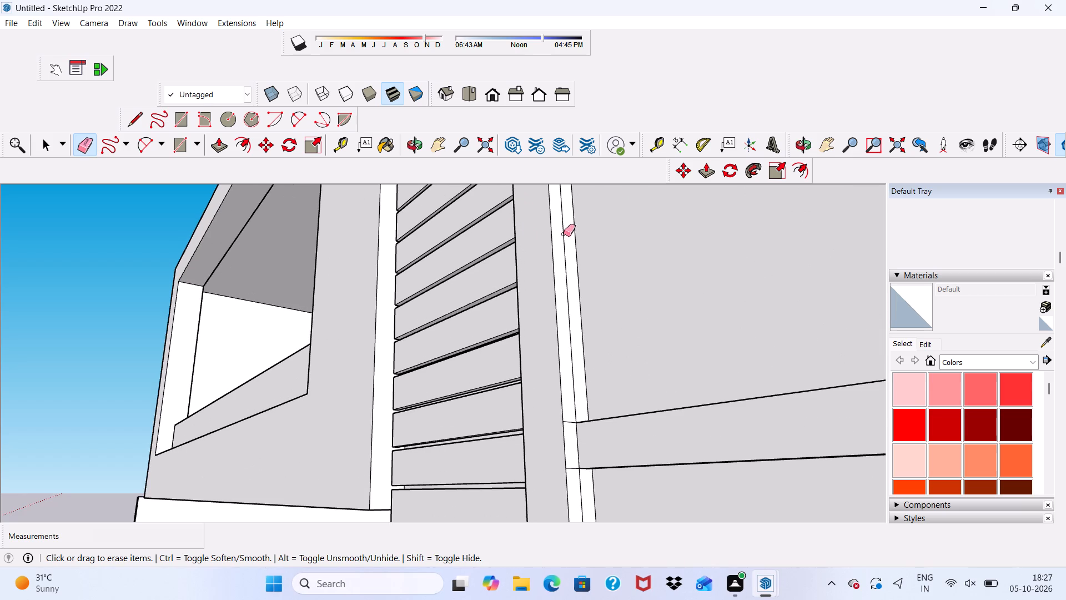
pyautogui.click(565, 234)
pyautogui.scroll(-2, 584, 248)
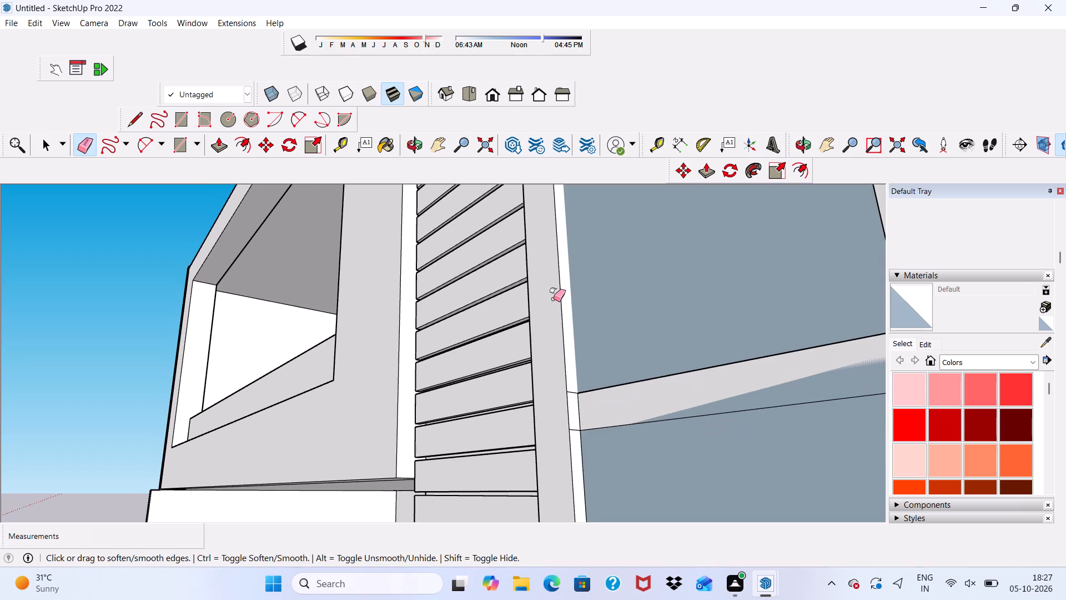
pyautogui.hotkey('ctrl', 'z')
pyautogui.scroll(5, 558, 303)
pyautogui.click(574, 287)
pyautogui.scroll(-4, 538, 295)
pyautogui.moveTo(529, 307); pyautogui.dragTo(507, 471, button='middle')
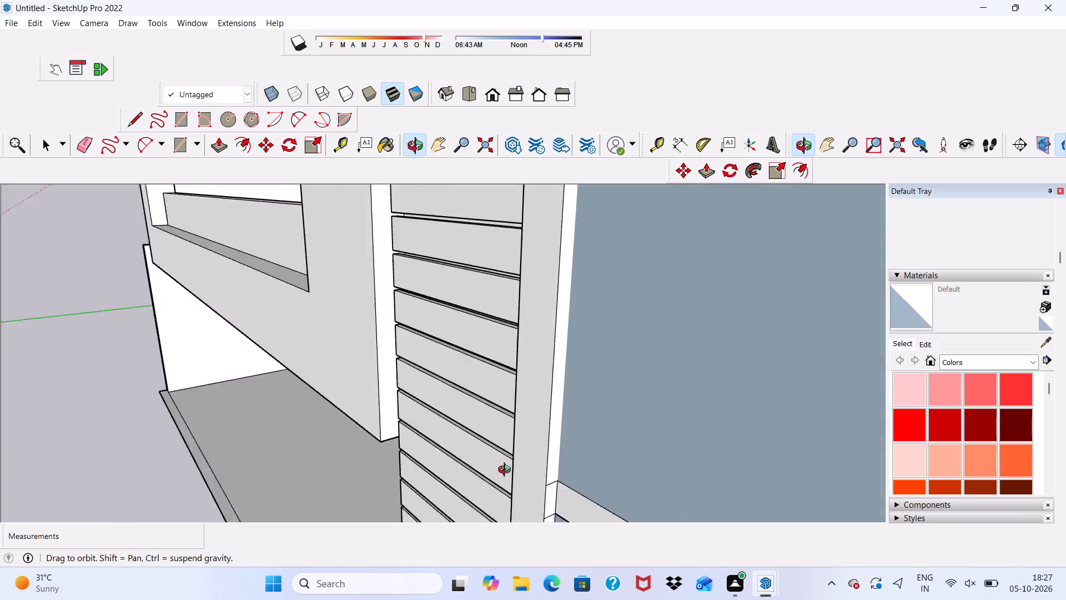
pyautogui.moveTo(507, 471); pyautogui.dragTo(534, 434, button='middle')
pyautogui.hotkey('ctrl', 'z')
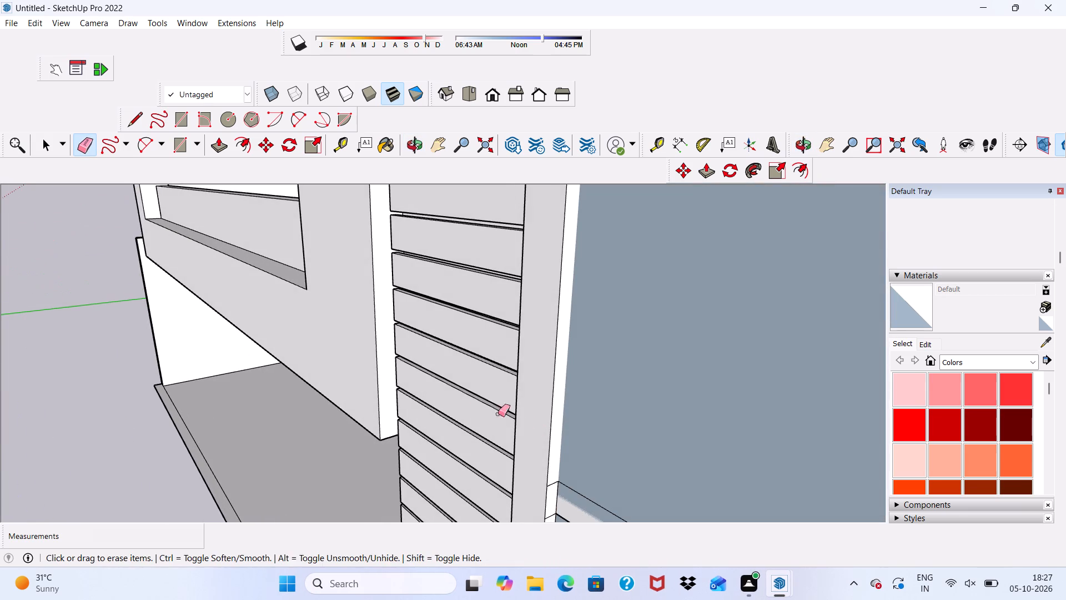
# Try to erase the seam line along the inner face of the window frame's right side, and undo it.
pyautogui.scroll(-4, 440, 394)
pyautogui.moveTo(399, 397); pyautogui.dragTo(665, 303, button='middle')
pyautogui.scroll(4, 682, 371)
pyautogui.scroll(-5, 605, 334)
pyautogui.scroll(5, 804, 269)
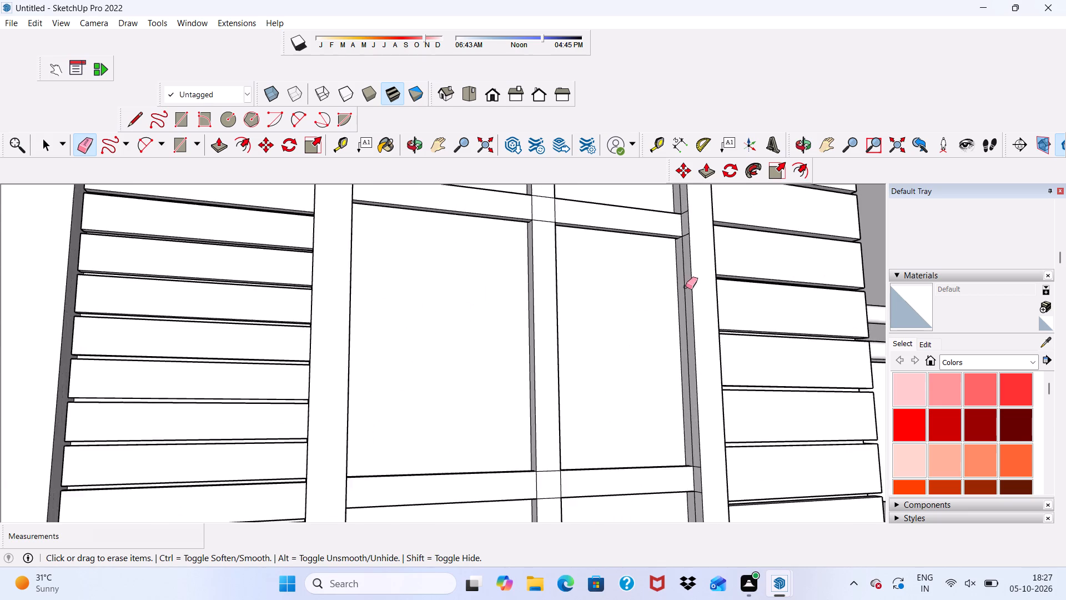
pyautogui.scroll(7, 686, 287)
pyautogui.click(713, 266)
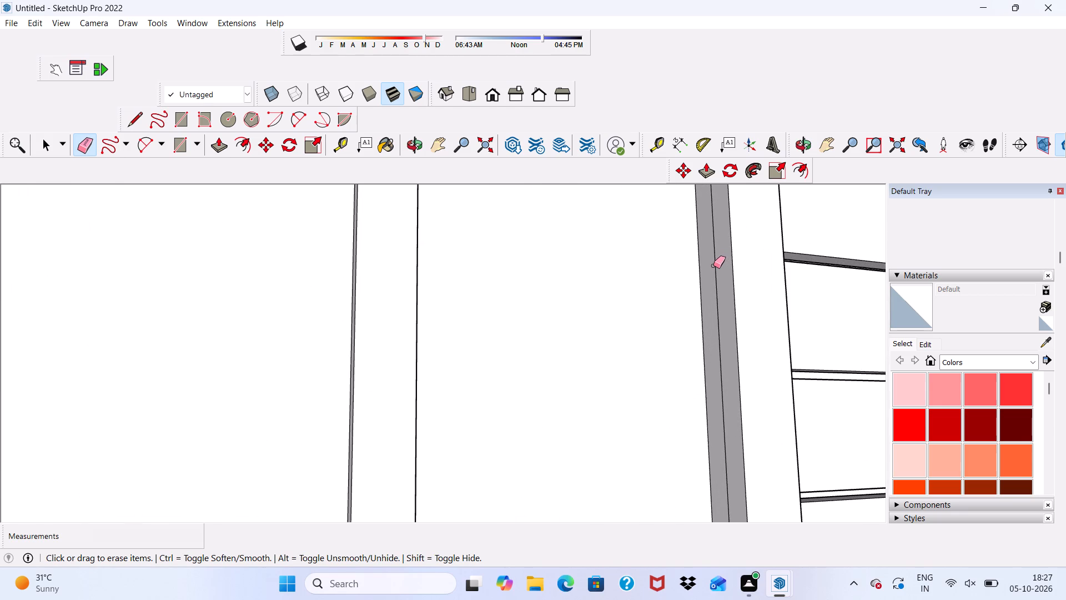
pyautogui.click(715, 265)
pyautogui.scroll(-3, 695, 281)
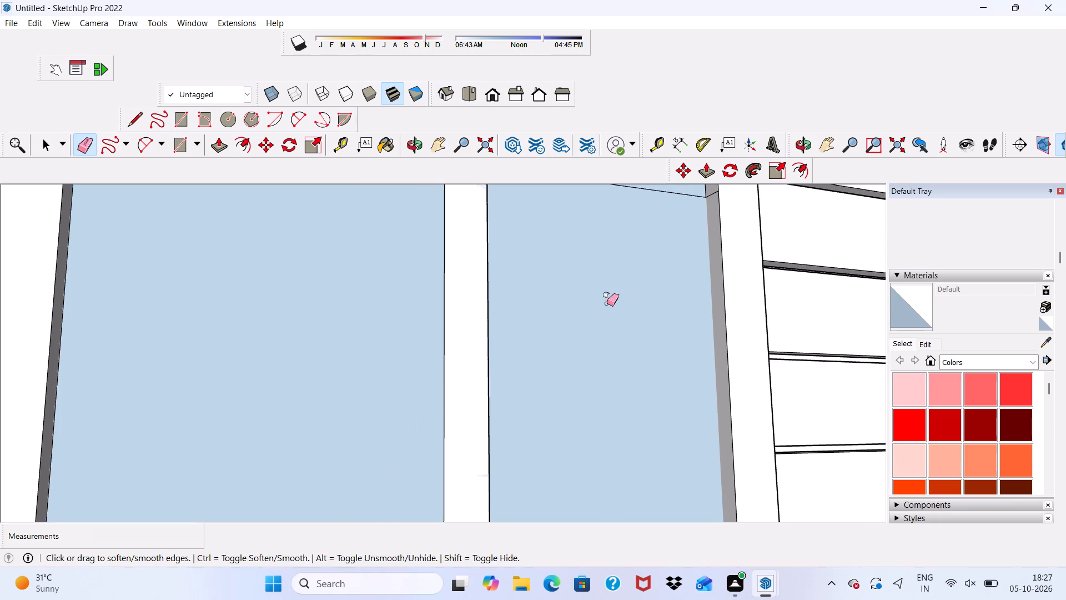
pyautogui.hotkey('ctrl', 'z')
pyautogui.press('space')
# Inspect the tower's cladding strips below the tall window and where they meet the base slab.
pyautogui.scroll(-3, 524, 305)
pyautogui.scroll(1, 517, 309)
pyautogui.scroll(-17, 515, 311)
pyautogui.scroll(1, 354, 320)
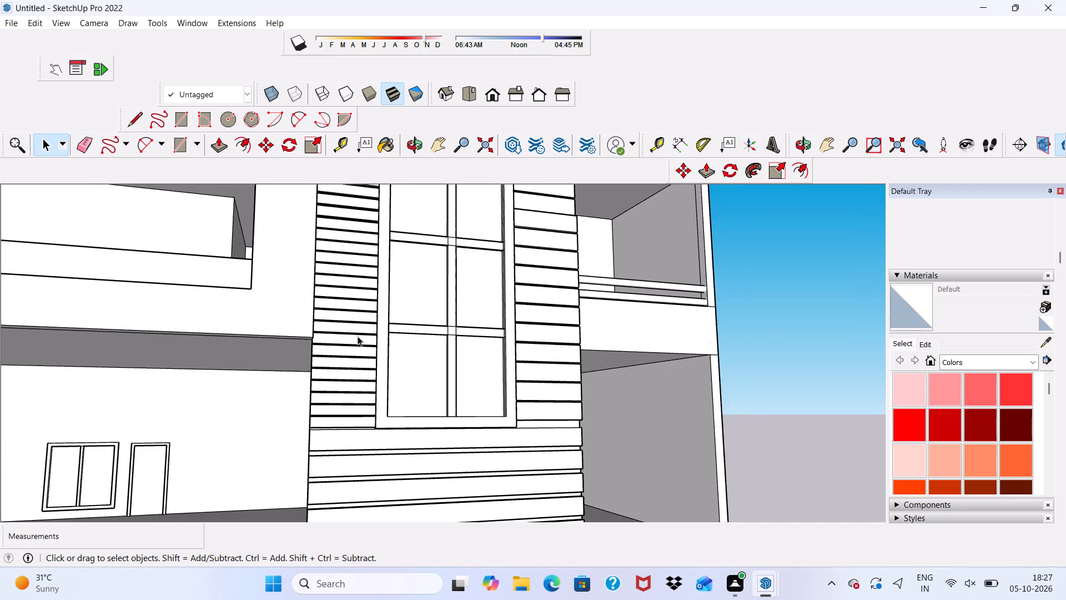
pyautogui.scroll(-11, 309, 271)
pyautogui.moveTo(352, 342); pyautogui.dragTo(228, 442, button='middle')
pyautogui.scroll(5, 396, 303)
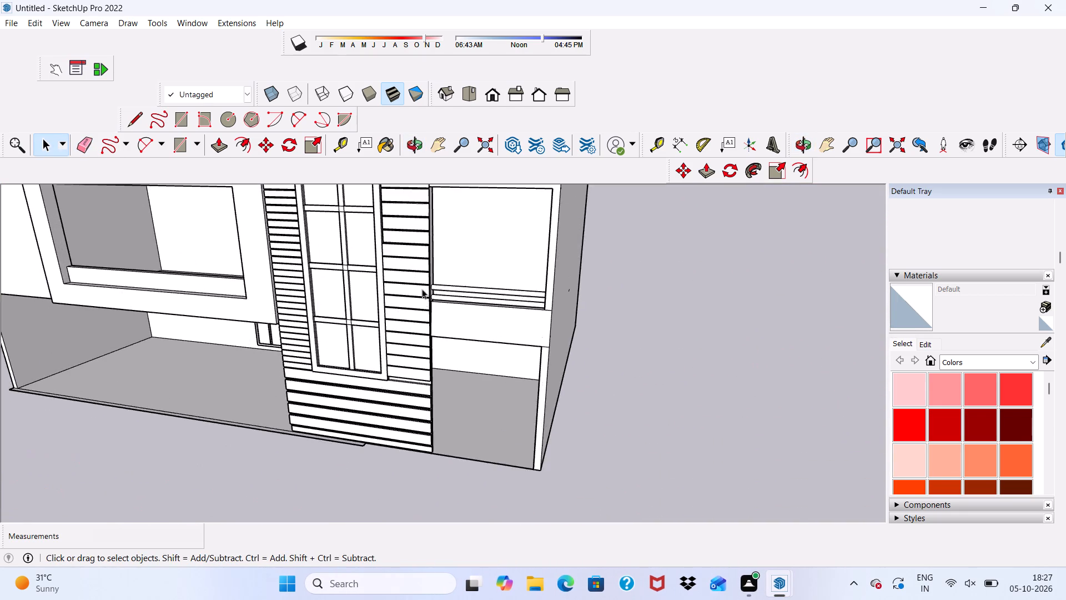
pyautogui.scroll(-5, 420, 289)
pyautogui.scroll(20, 365, 400)
pyautogui.scroll(4, 365, 400)
pyautogui.scroll(-1, 287, 398)
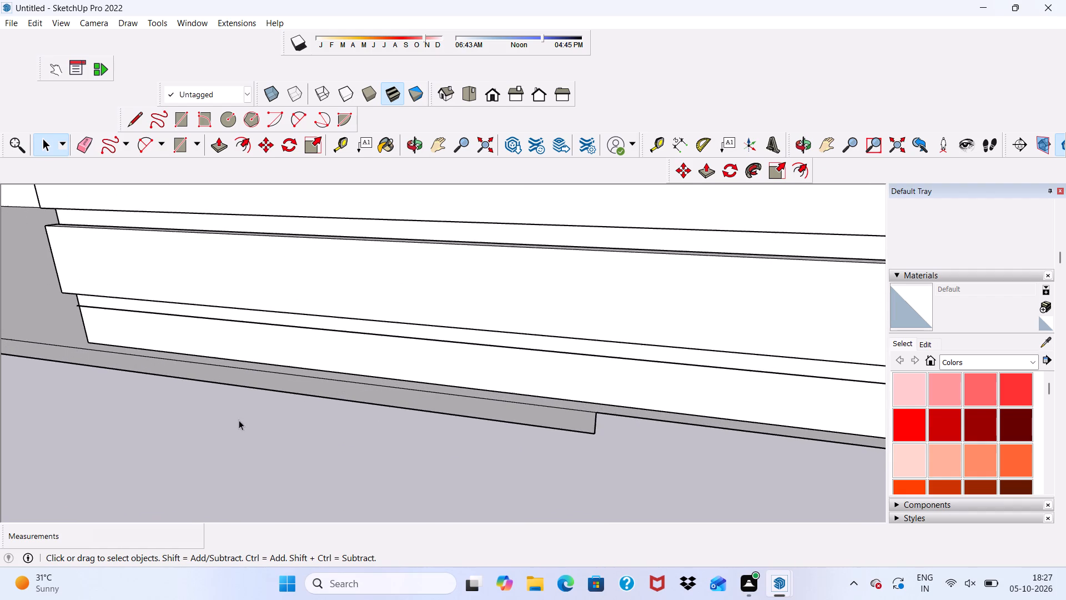
pyautogui.scroll(-5, 193, 386)
pyautogui.scroll(10, 170, 378)
pyautogui.scroll(-4, 309, 352)
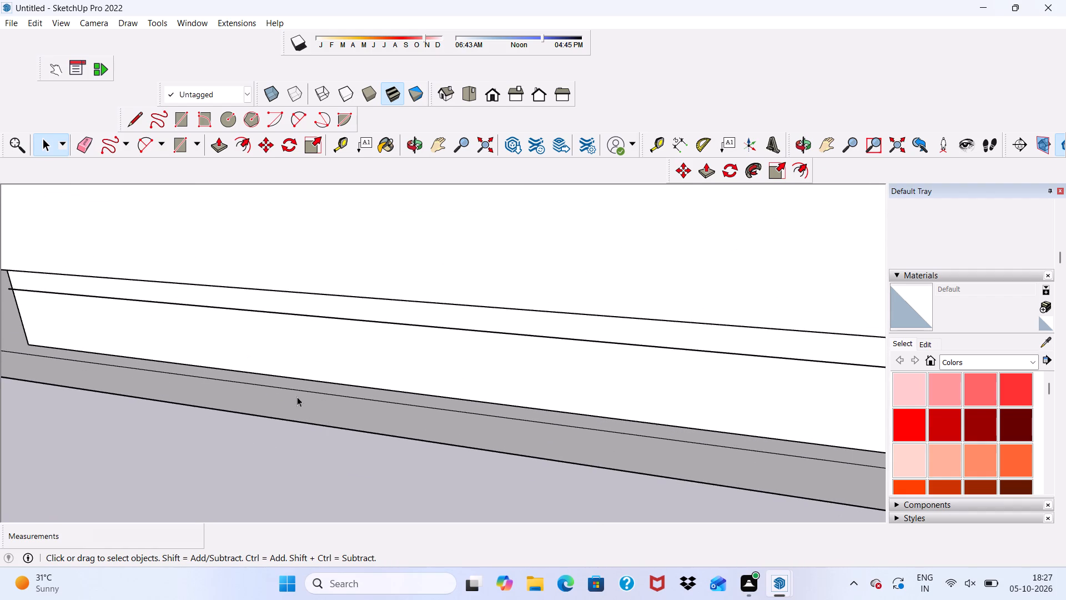
pyautogui.scroll(-13, 297, 397)
pyautogui.scroll(-6, 92, 29)
pyautogui.scroll(-1, 359, 159)
pyautogui.scroll(1, 381, 166)
pyautogui.scroll(-3, 404, 162)
pyautogui.moveTo(471, 150); pyautogui.dragTo(454, 166, button='middle')
pyautogui.scroll(4, 426, 276)
pyautogui.scroll(-8, 415, 261)
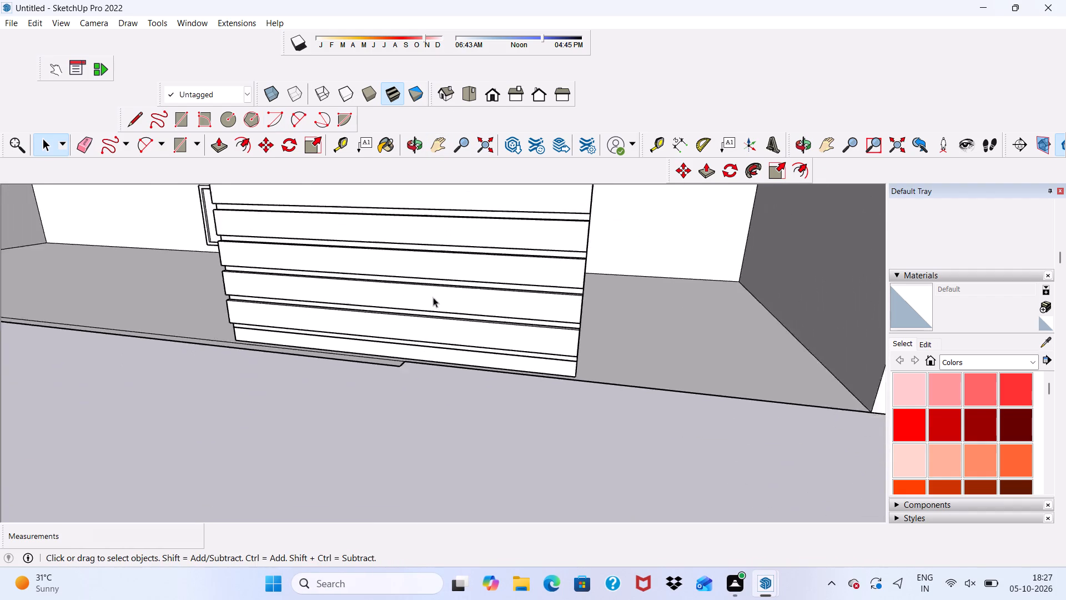
pyautogui.scroll(-2, 433, 297)
pyautogui.moveTo(434, 316); pyautogui.dragTo(566, 217, button='middle')
pyautogui.scroll(4, 511, 256)
pyautogui.scroll(-2, 502, 269)
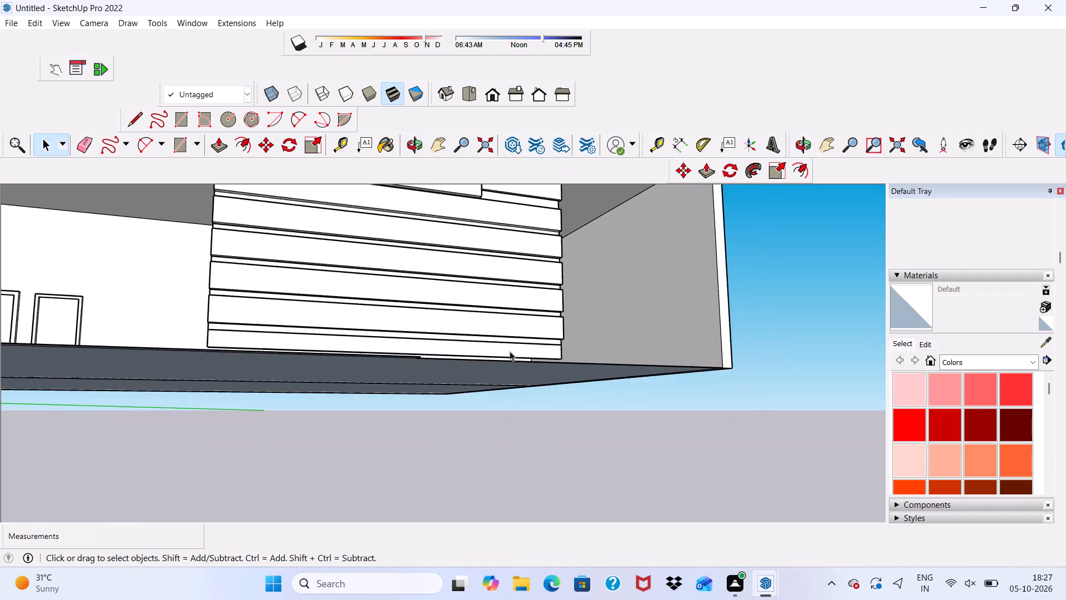
# Review the whole front elevation and the top of the tower above the tall window.
pyautogui.scroll(-11, 510, 351)
pyautogui.scroll(-8, 454, 345)
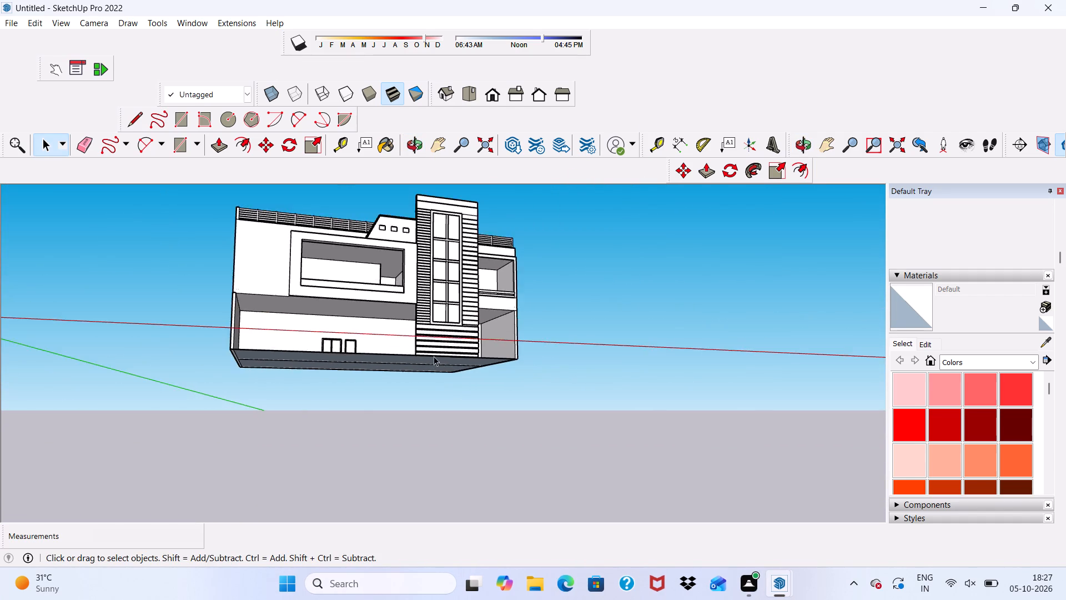
pyautogui.scroll(-2, 434, 356)
pyautogui.moveTo(428, 344); pyautogui.dragTo(352, 389, button='middle')
pyautogui.scroll(-1, 353, 392)
pyautogui.scroll(17, 402, 283)
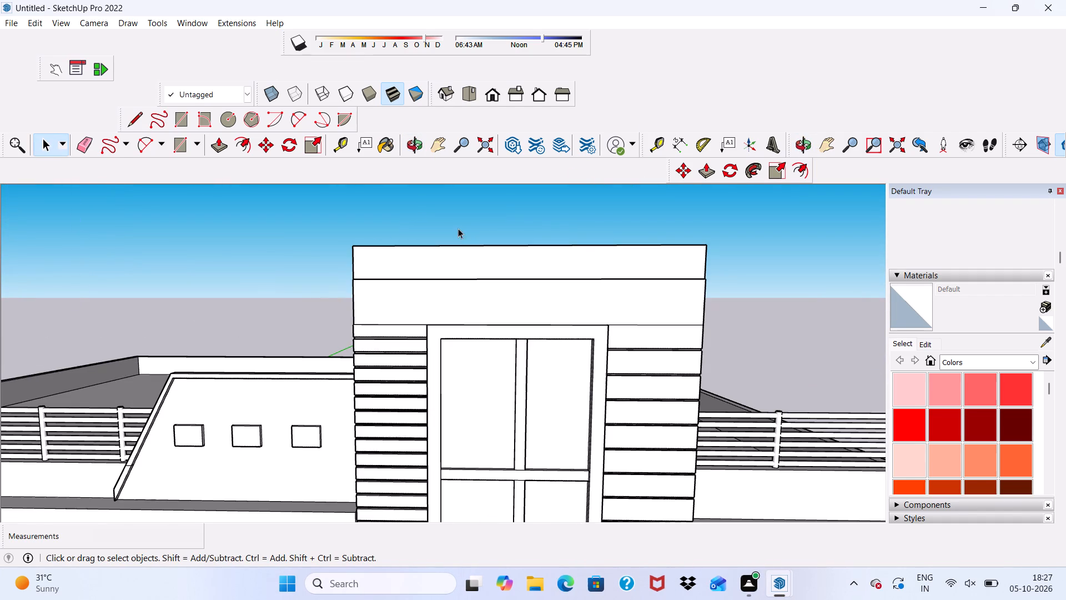
pyautogui.moveTo(408, 308); pyautogui.dragTo(168, 334, button='middle')
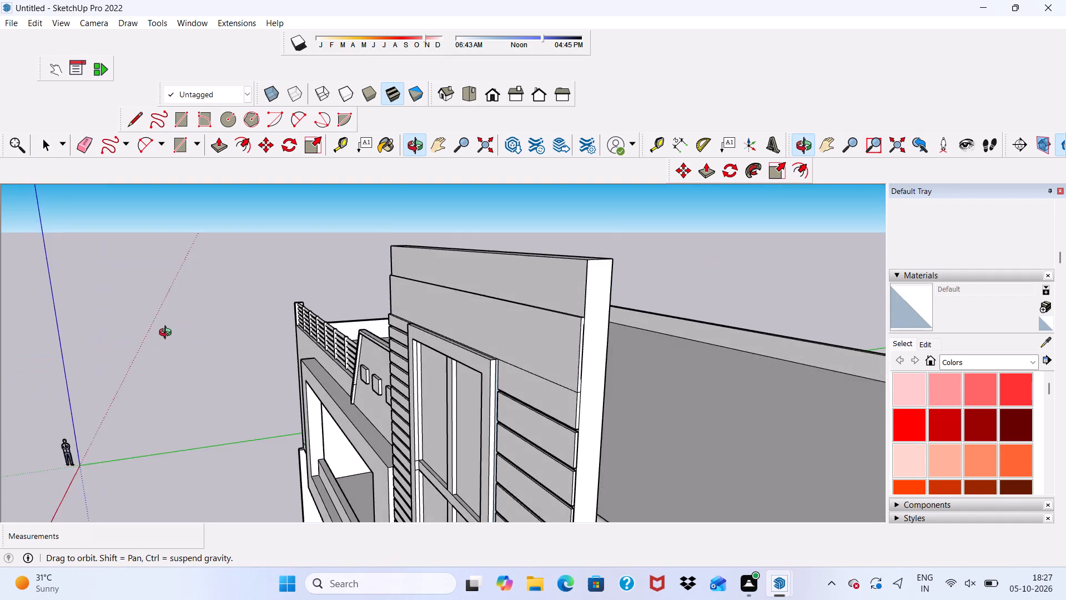
# Examine the plain bands above the tall window and where they meet the window frame and cladding strips.
pyautogui.moveTo(168, 334); pyautogui.dragTo(176, 372, button='middle')
pyautogui.scroll(5, 390, 422)
pyautogui.scroll(3, 541, 341)
pyautogui.scroll(-4, 481, 321)
pyautogui.scroll(2, 427, 242)
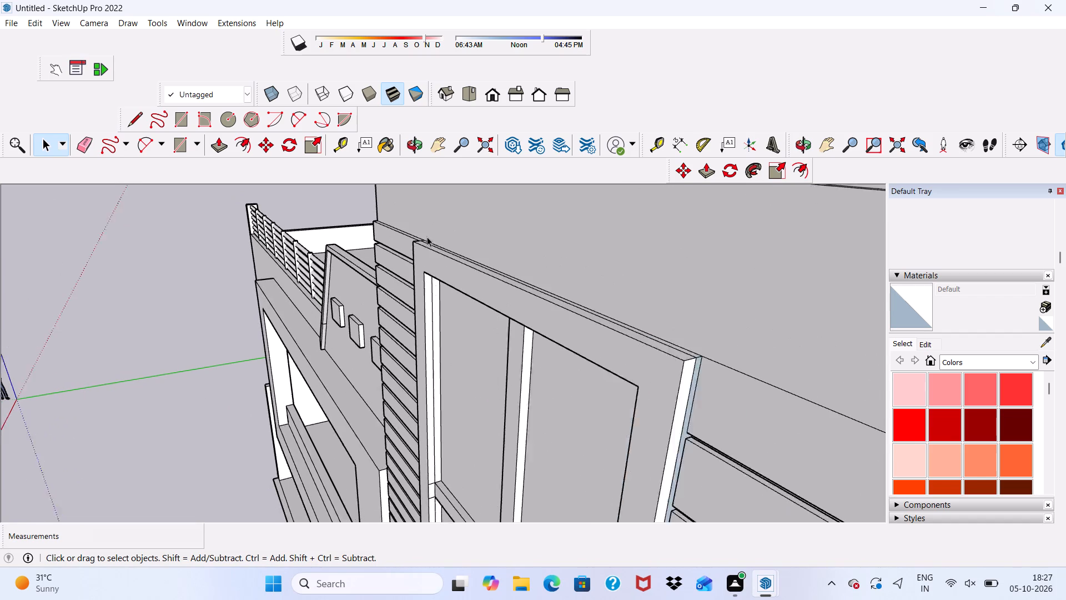
pyautogui.scroll(1, 427, 237)
pyautogui.scroll(-5, 379, 226)
pyautogui.scroll(2, 531, 235)
pyautogui.scroll(-5, 537, 242)
pyautogui.moveTo(638, 293); pyautogui.dragTo(670, 363, button='middle')
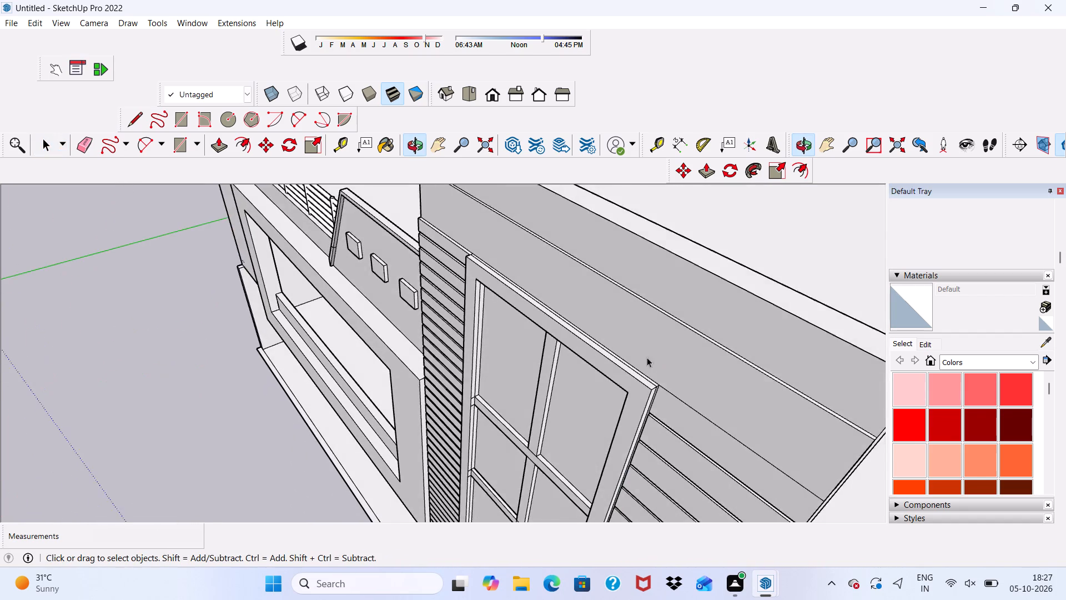
pyautogui.scroll(3, 552, 329)
pyautogui.scroll(-2, 532, 268)
pyautogui.moveTo(540, 269); pyautogui.dragTo(560, 336, button='middle')
pyautogui.scroll(4, 464, 313)
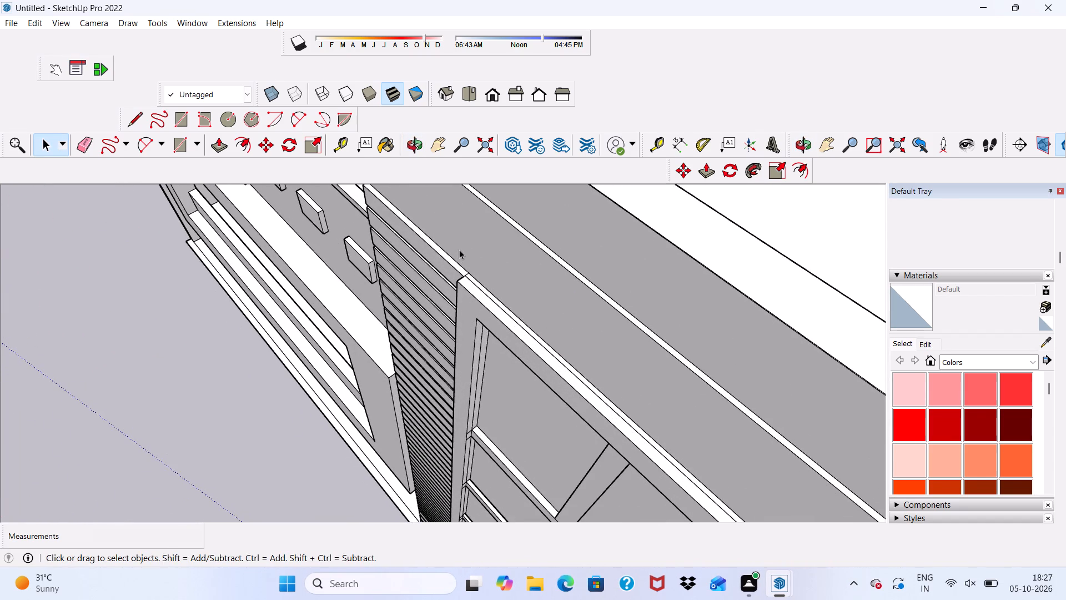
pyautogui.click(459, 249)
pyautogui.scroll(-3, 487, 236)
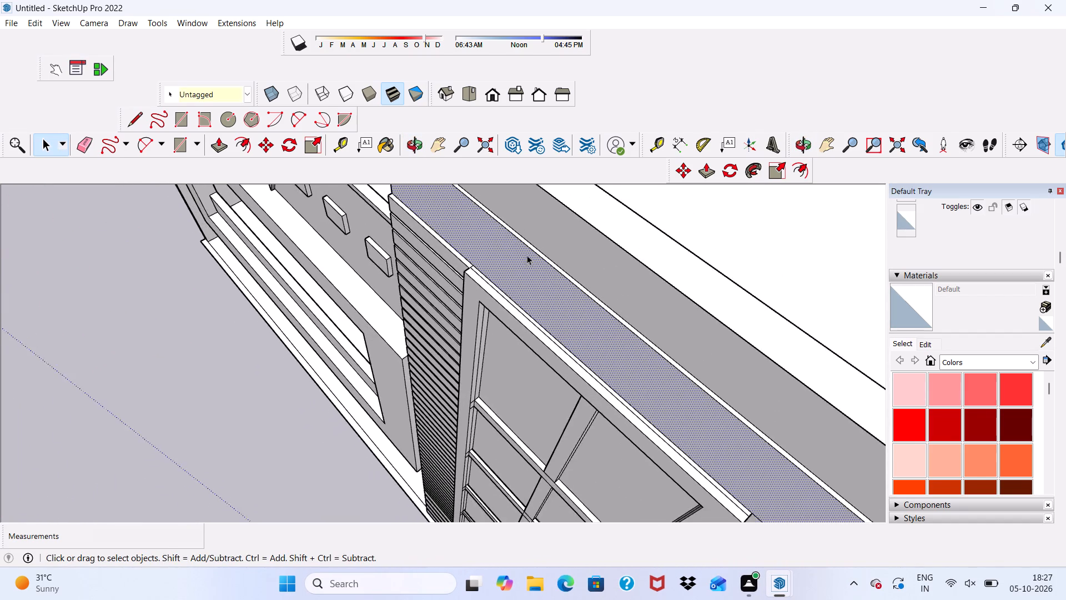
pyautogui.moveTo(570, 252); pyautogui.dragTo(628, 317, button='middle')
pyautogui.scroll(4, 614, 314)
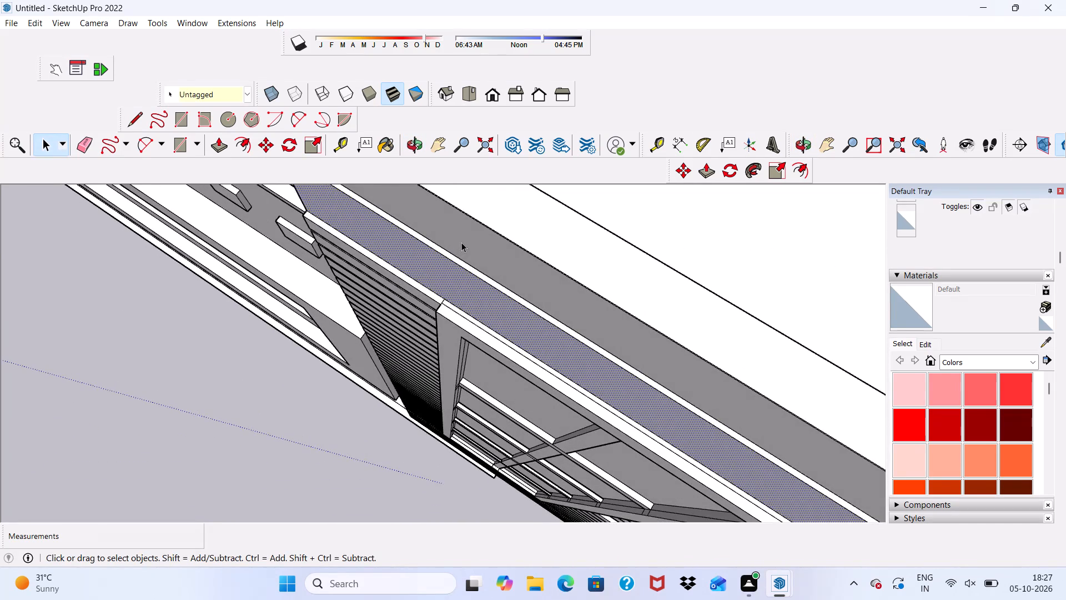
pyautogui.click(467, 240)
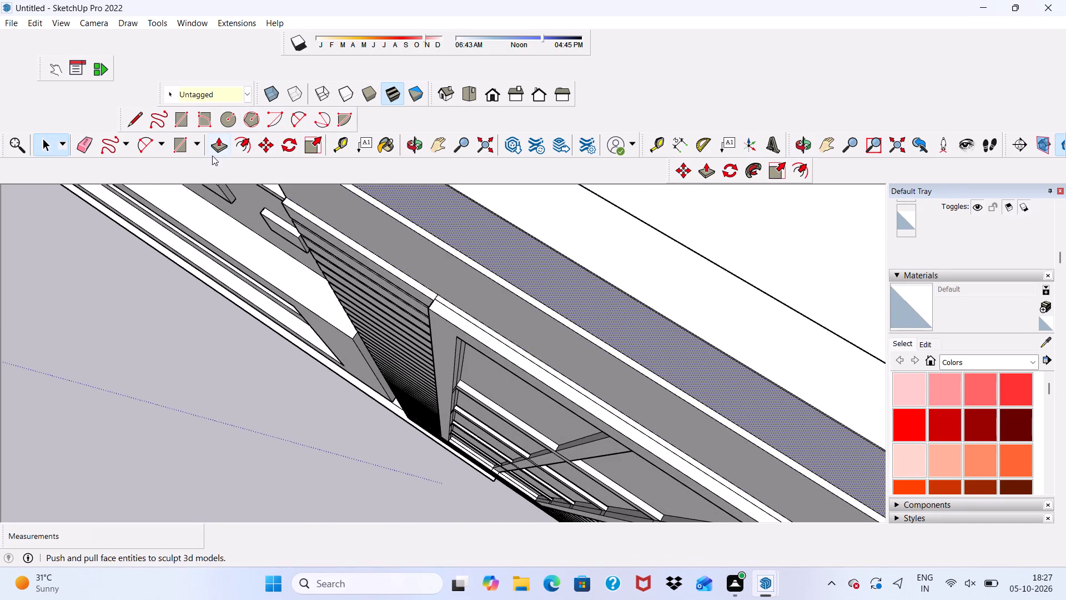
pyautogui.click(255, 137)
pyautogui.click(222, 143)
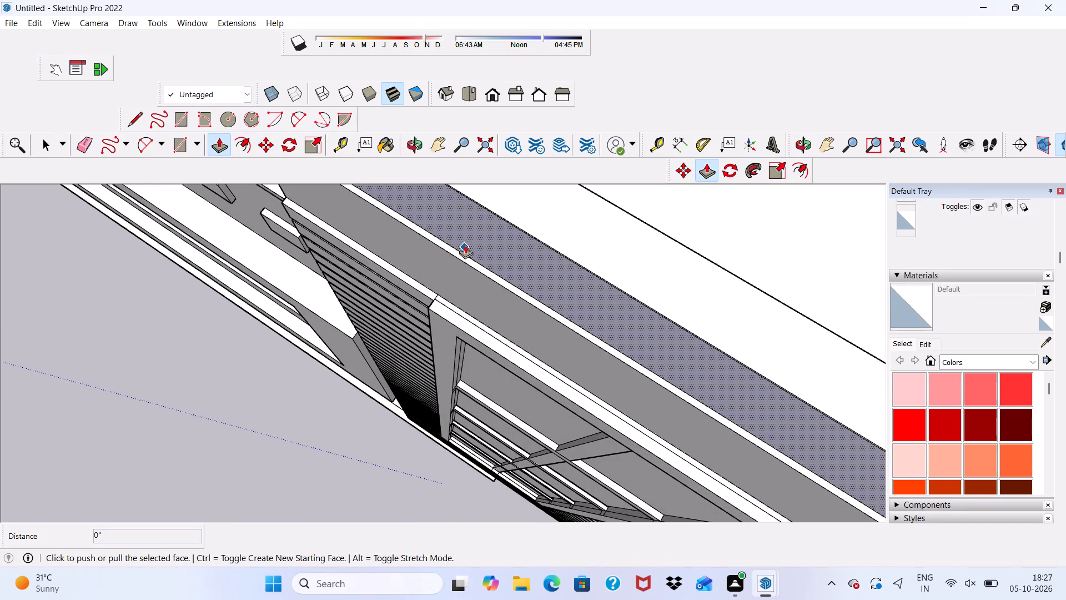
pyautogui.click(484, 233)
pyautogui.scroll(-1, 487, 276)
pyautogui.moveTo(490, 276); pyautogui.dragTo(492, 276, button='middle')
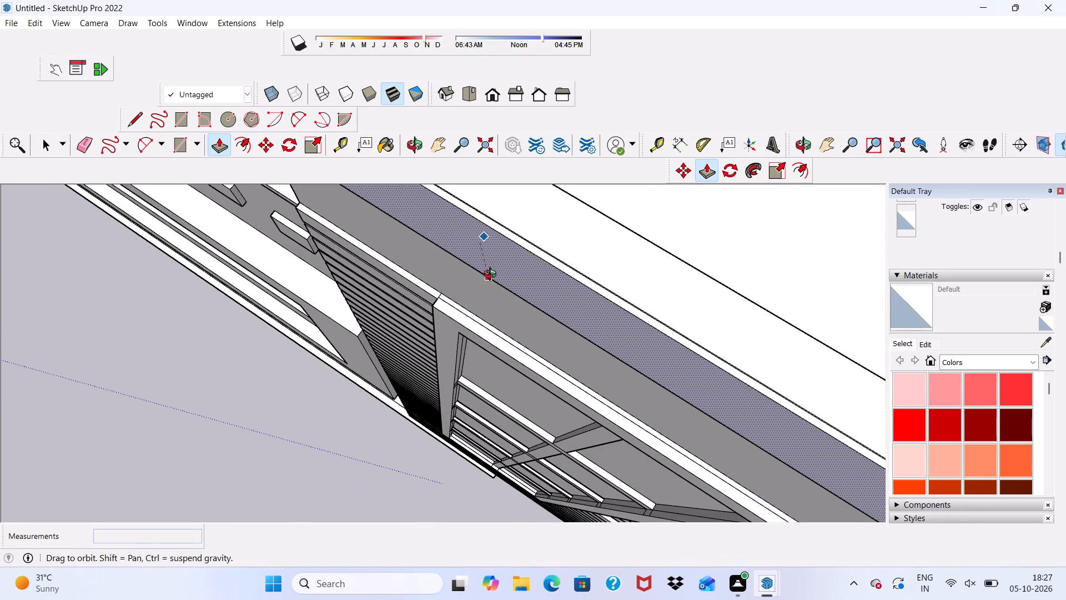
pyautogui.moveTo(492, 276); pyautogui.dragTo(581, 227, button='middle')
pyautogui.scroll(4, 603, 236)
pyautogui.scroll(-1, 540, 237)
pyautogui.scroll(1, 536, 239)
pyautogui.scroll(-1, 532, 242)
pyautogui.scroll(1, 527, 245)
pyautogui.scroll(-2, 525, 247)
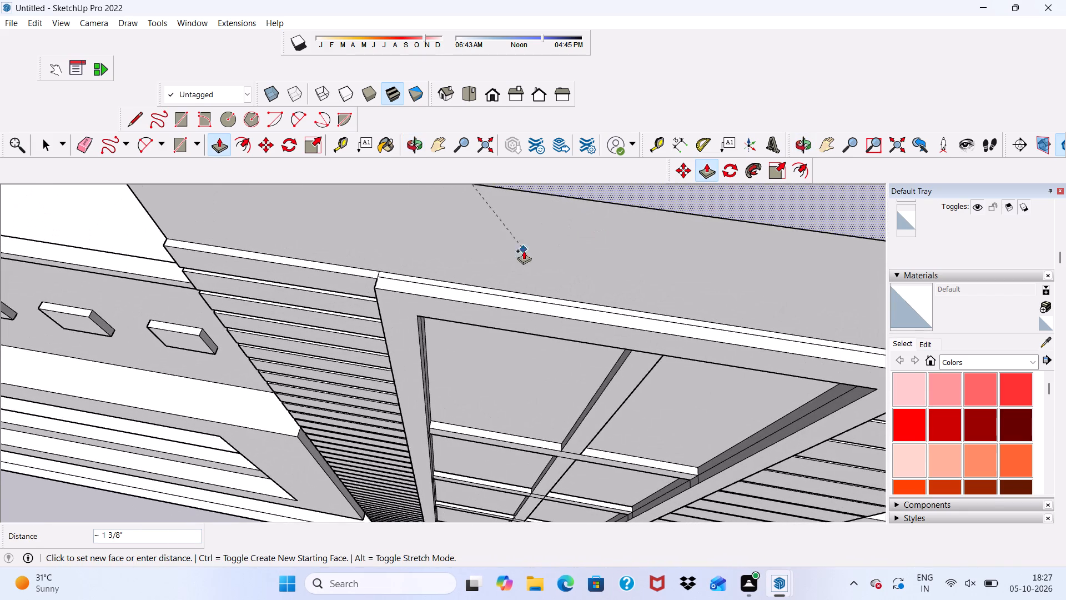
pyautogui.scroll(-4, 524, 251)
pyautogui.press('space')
# Review the tower's cladding and tall window from below, and the whole front elevation.
pyautogui.scroll(-10, 571, 245)
pyautogui.moveTo(601, 288); pyautogui.dragTo(665, 249, button='middle')
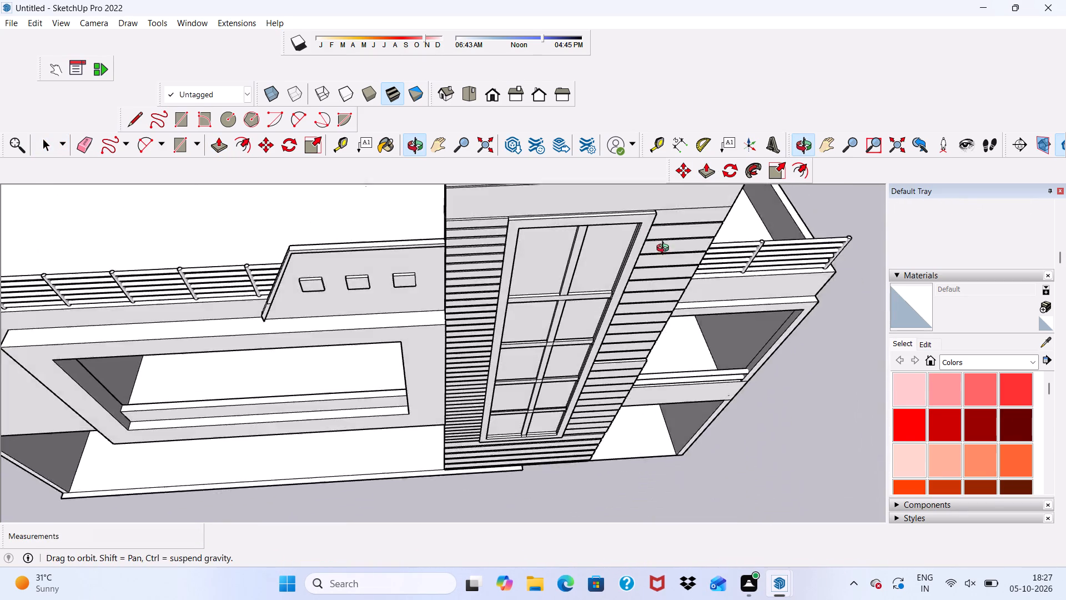
pyautogui.moveTo(665, 249); pyautogui.dragTo(575, 183, button='middle')
pyautogui.scroll(1, 570, 192)
pyautogui.scroll(-5, 454, 246)
pyautogui.moveTo(455, 342); pyautogui.dragTo(619, 227, button='middle')
pyautogui.moveTo(616, 228); pyautogui.dragTo(607, 232, button='middle')
pyautogui.scroll(3, 449, 278)
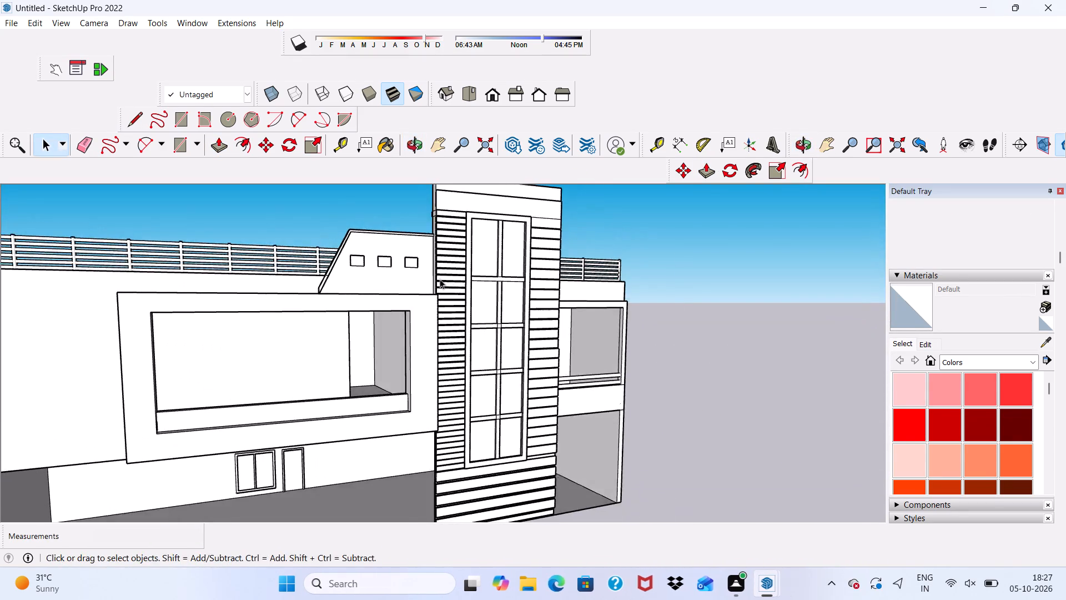
pyautogui.scroll(-4, 440, 279)
pyautogui.moveTo(469, 318); pyautogui.dragTo(457, 297, button='middle')
pyautogui.scroll(4, 439, 312)
pyautogui.scroll(-4, 426, 321)
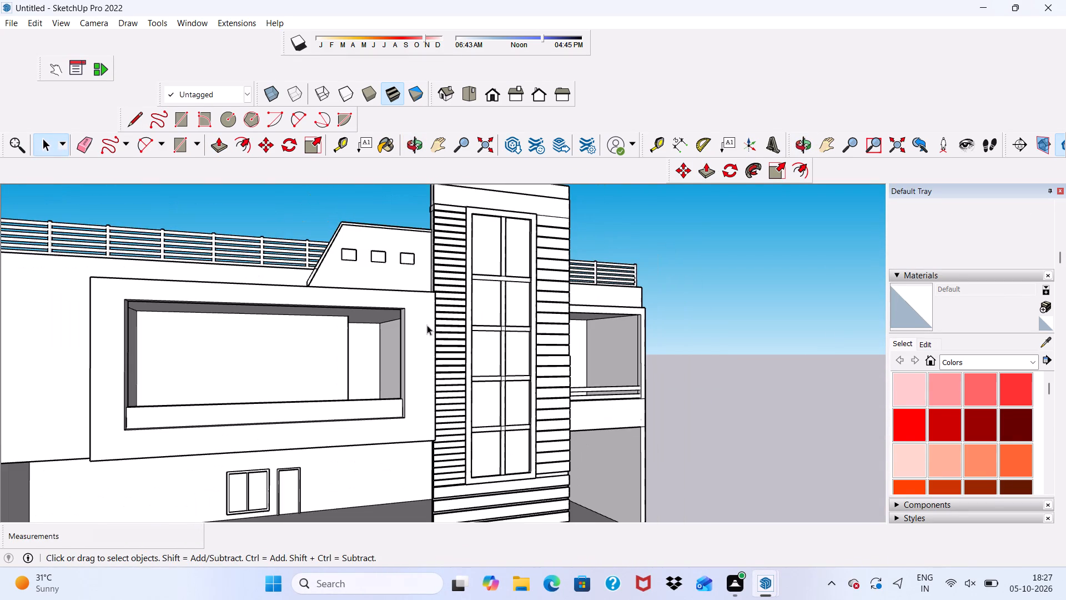
pyautogui.scroll(3, 395, 392)
pyautogui.scroll(-11, 299, 344)
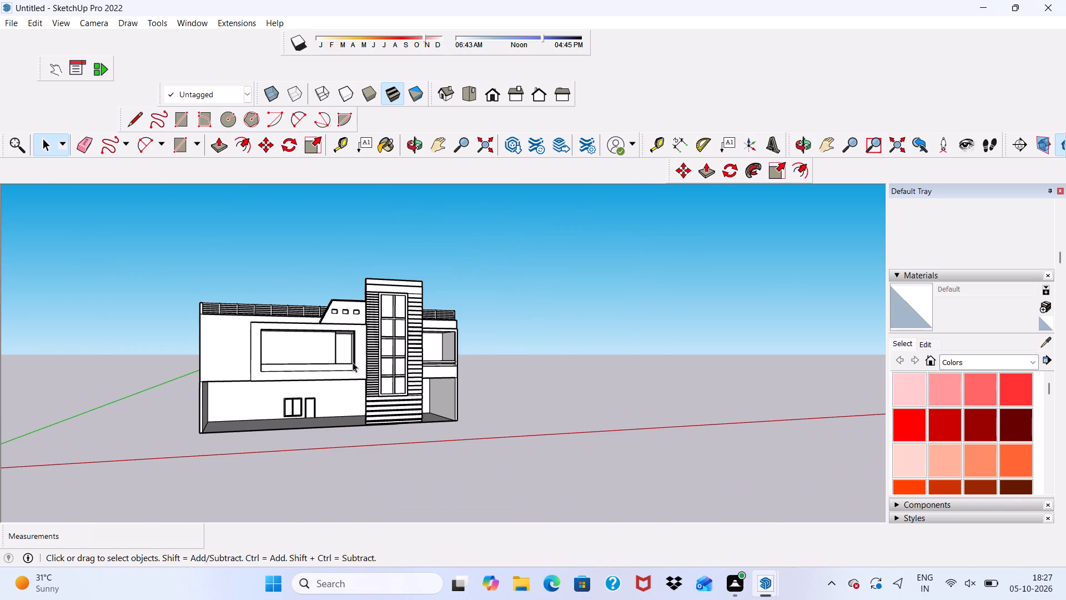
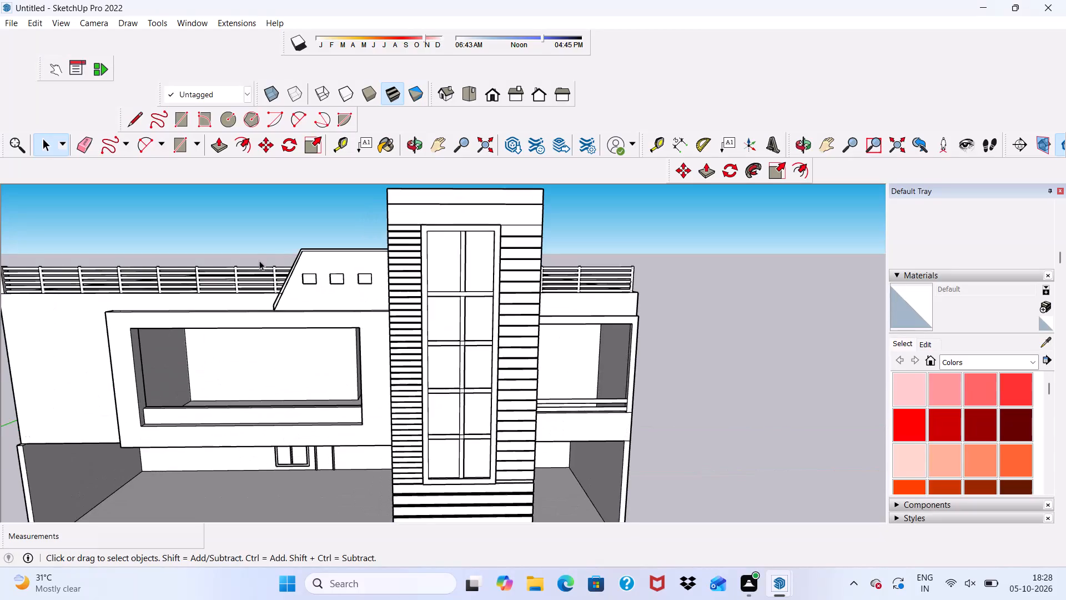
# Review the front elevation and examine the tower's cladding strips and tall window up close.
pyautogui.scroll(-3, 259, 261)
pyautogui.moveTo(328, 274); pyautogui.dragTo(328, 256, button='middle')
pyautogui.scroll(2, 330, 256)
pyautogui.scroll(-5, 340, 263)
pyautogui.scroll(1, 397, 297)
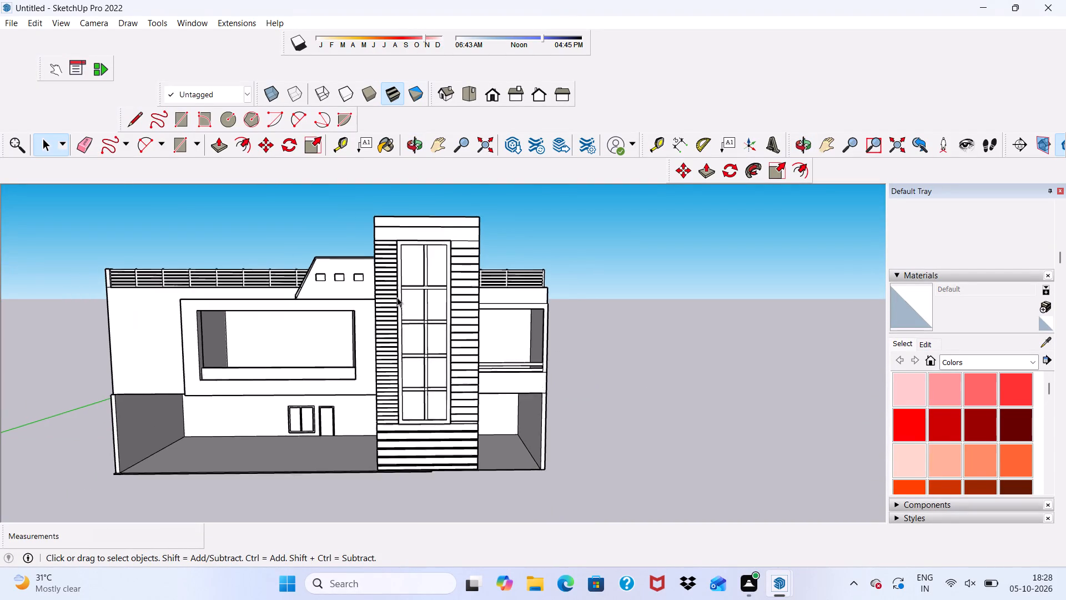
pyautogui.scroll(9, 397, 297)
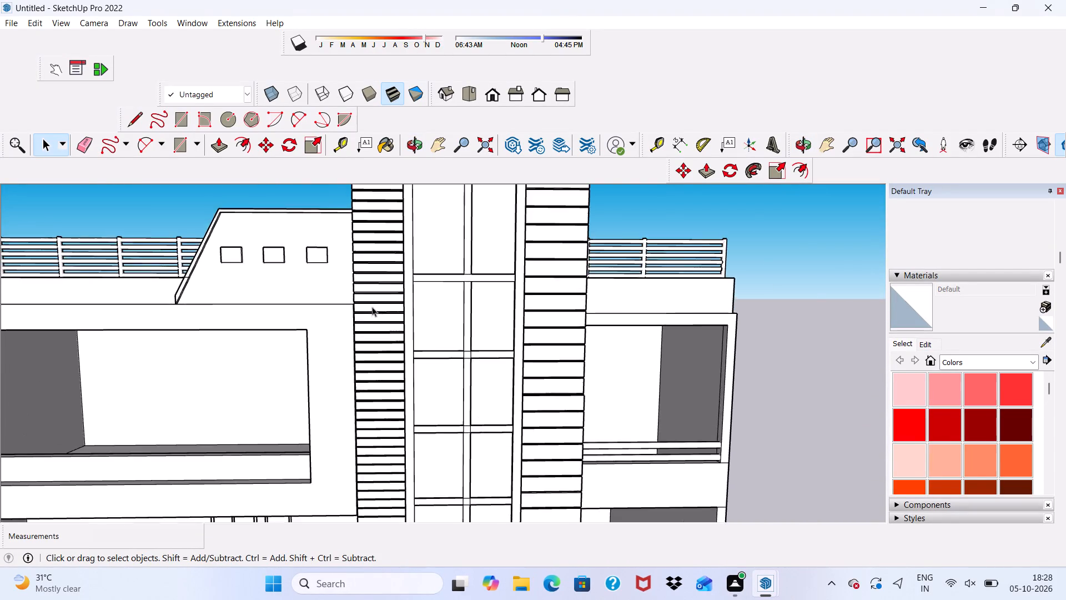
pyautogui.scroll(1, 372, 307)
pyautogui.scroll(-7, 375, 287)
pyautogui.scroll(1, 413, 348)
pyautogui.scroll(-3, 413, 348)
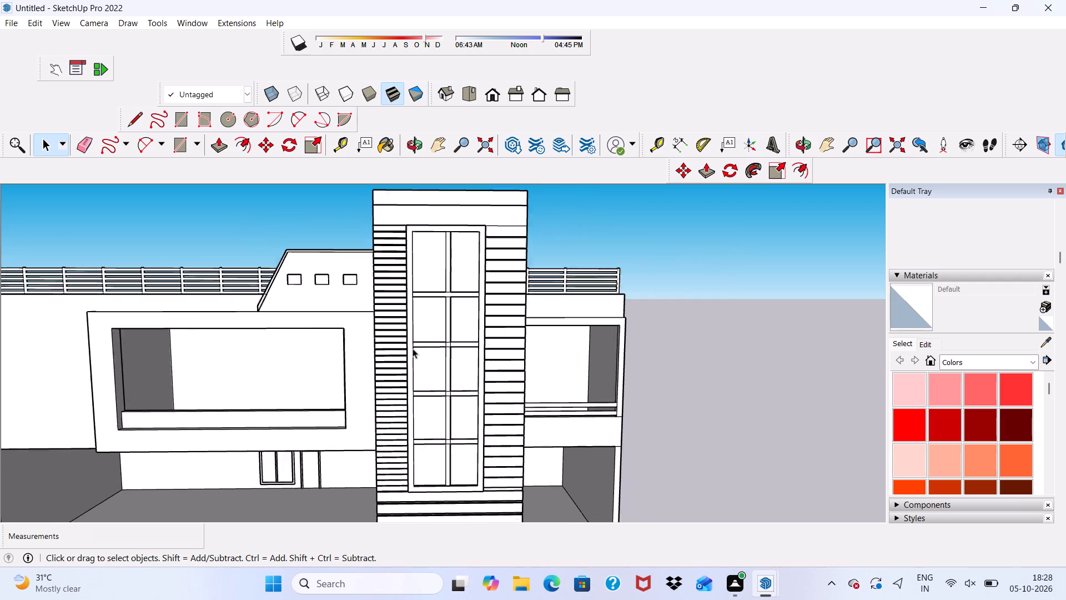
pyautogui.scroll(-4, 366, 363)
# Examine the front elevation from both sides, checking the tower cladding against the adjoining balcony openings.
pyautogui.moveTo(378, 371); pyautogui.dragTo(356, 348, button='middle')
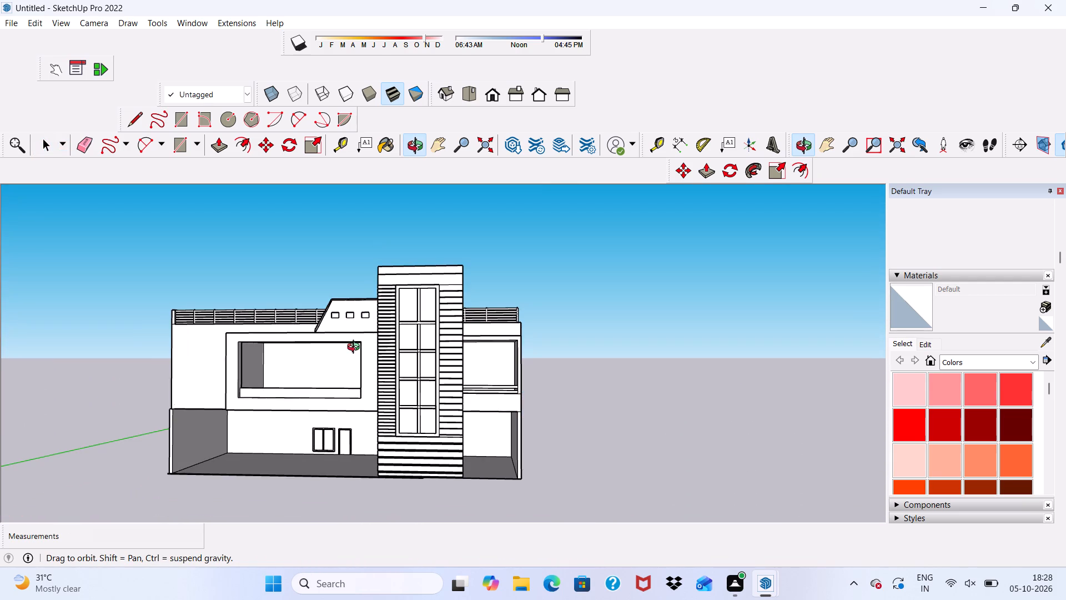
pyautogui.moveTo(356, 348); pyautogui.dragTo(441, 356, button='middle')
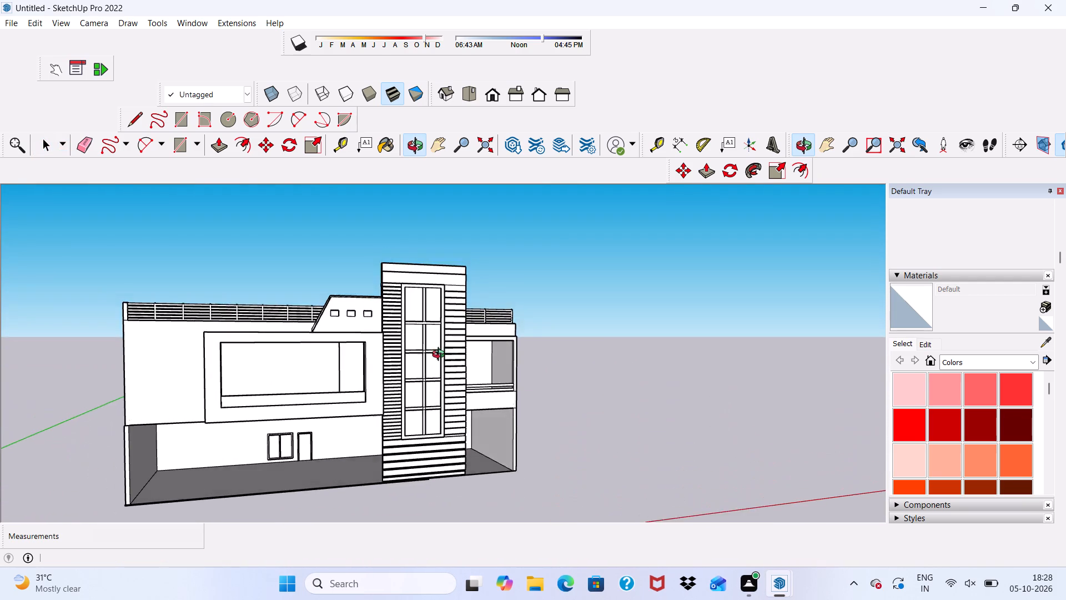
pyautogui.middleClick(441, 356)
pyautogui.scroll(4, 441, 356)
pyautogui.scroll(-1, 423, 366)
pyautogui.moveTo(426, 376); pyautogui.dragTo(319, 386, button='middle')
pyautogui.moveTo(323, 386); pyautogui.dragTo(328, 384, button='middle')
pyautogui.scroll(4, 370, 356)
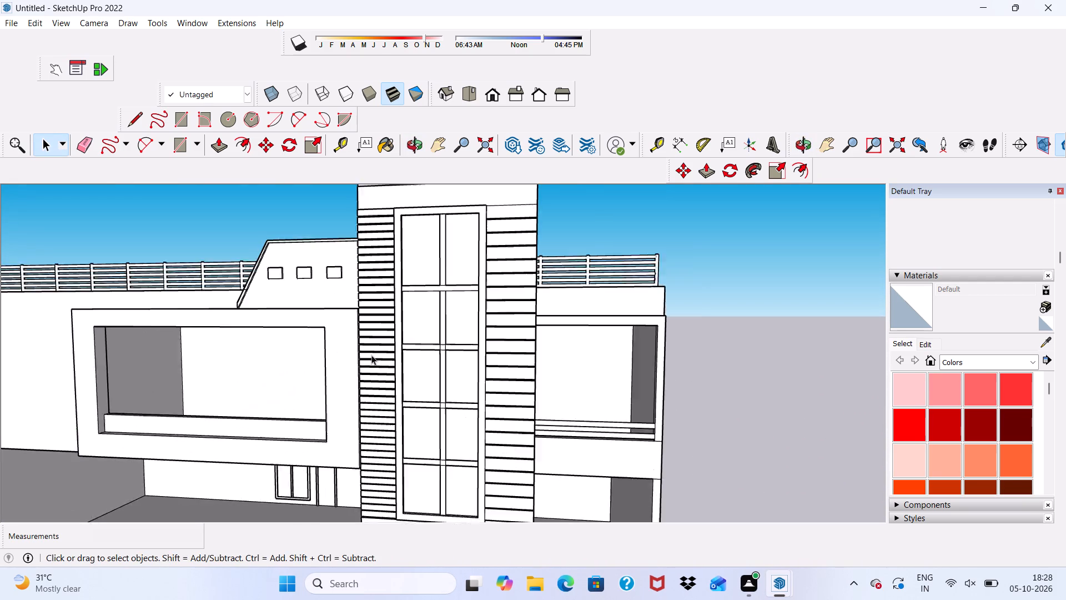
pyautogui.scroll(1, 371, 355)
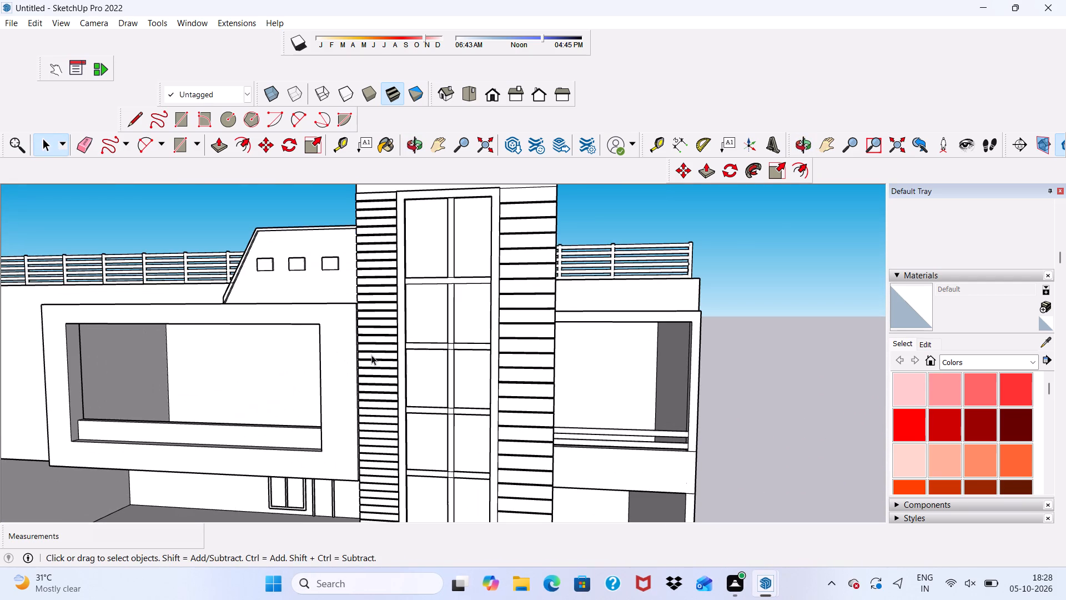
pyautogui.scroll(2, 371, 355)
pyautogui.scroll(-4, 371, 355)
pyautogui.moveTo(439, 364); pyautogui.dragTo(444, 370, button='middle')
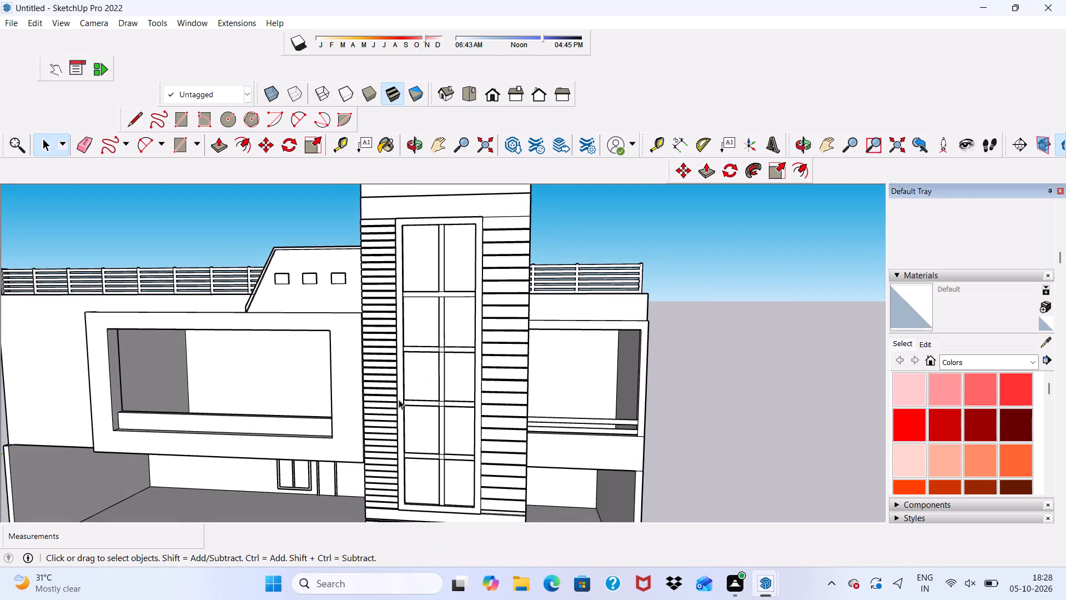
pyautogui.scroll(4, 134, 442)
pyautogui.scroll(3, 131, 301)
pyautogui.scroll(-3, 130, 287)
# Draw a rectangle about 11 13/16" by 5 9/16" at the corner of the large balcony opening's bottom ledge, in front of the parapet.
pyautogui.moveTo(149, 297); pyautogui.dragTo(137, 227, button='middle')
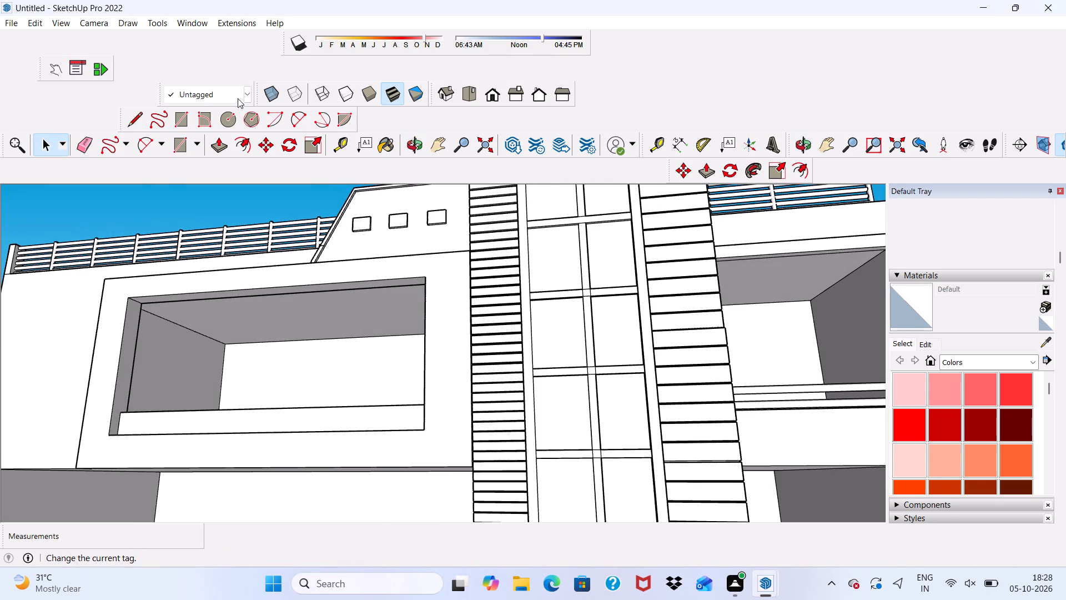
pyautogui.moveTo(174, 106); pyautogui.dragTo(172, 112)
pyautogui.click(177, 122)
pyautogui.scroll(-4, 205, 153)
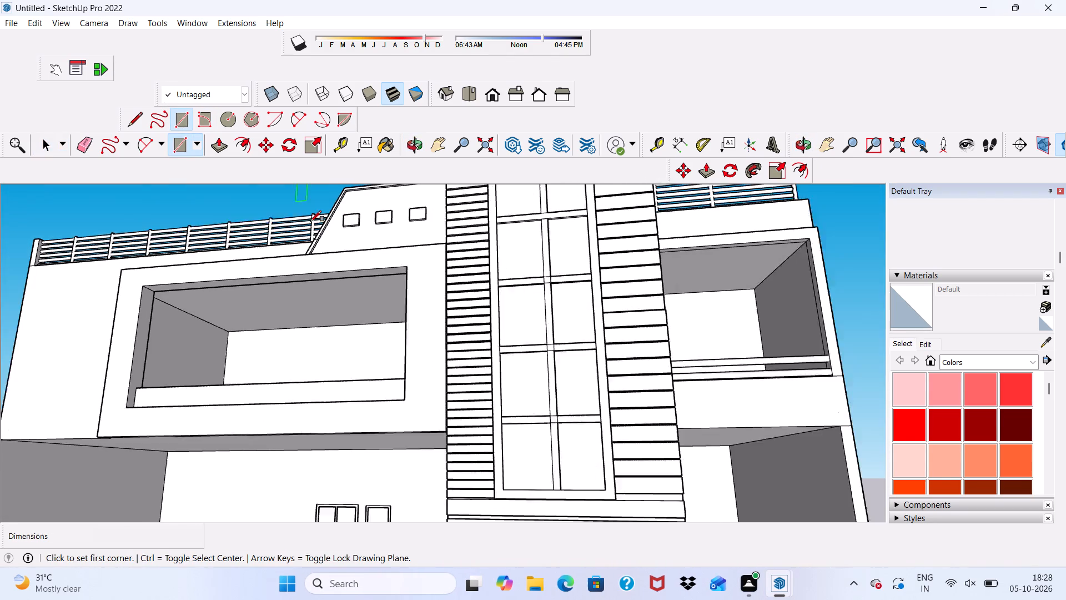
pyautogui.scroll(4, 162, 393)
pyautogui.moveTo(158, 380); pyautogui.dragTo(174, 489, button='middle')
pyautogui.scroll(8, 152, 388)
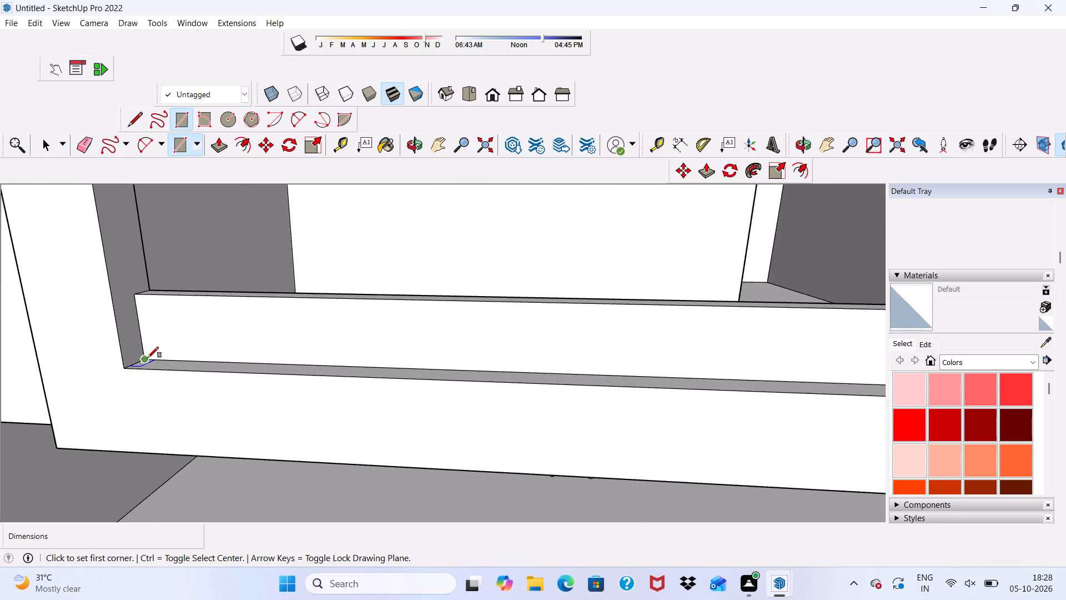
pyautogui.scroll(10, 148, 358)
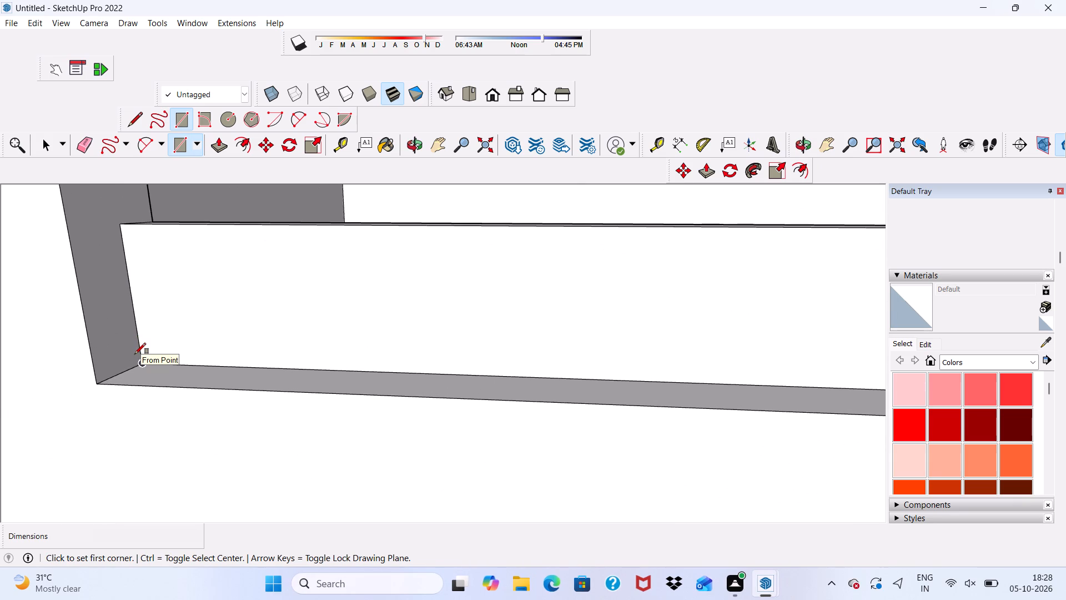
pyautogui.scroll(8, 135, 354)
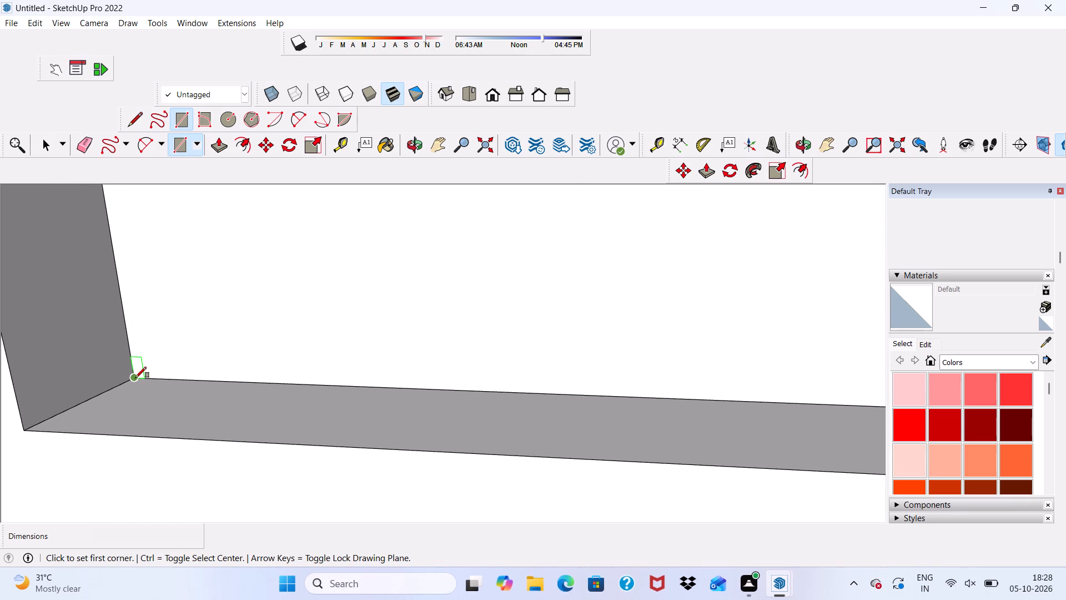
pyautogui.click(135, 378)
pyautogui.scroll(-5, 135, 378)
pyautogui.scroll(1, 204, 426)
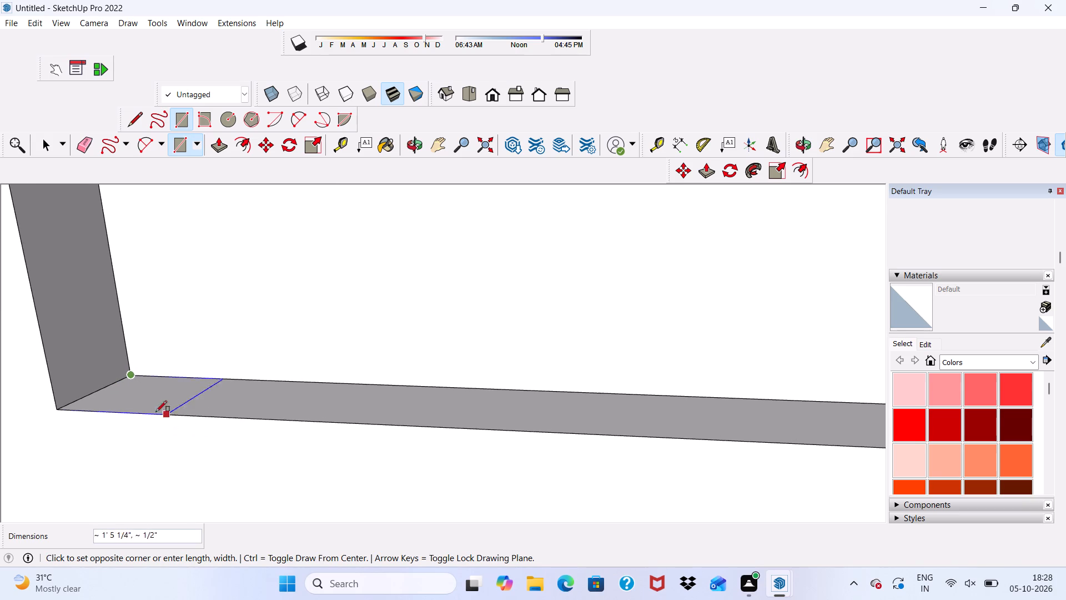
pyautogui.scroll(3, 148, 398)
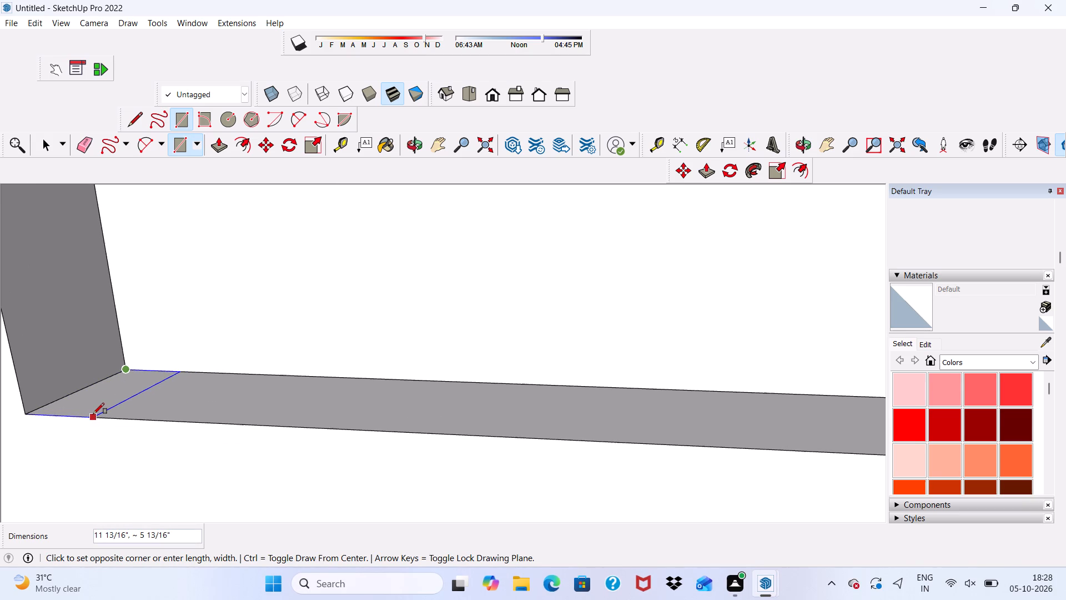
pyautogui.click(90, 414)
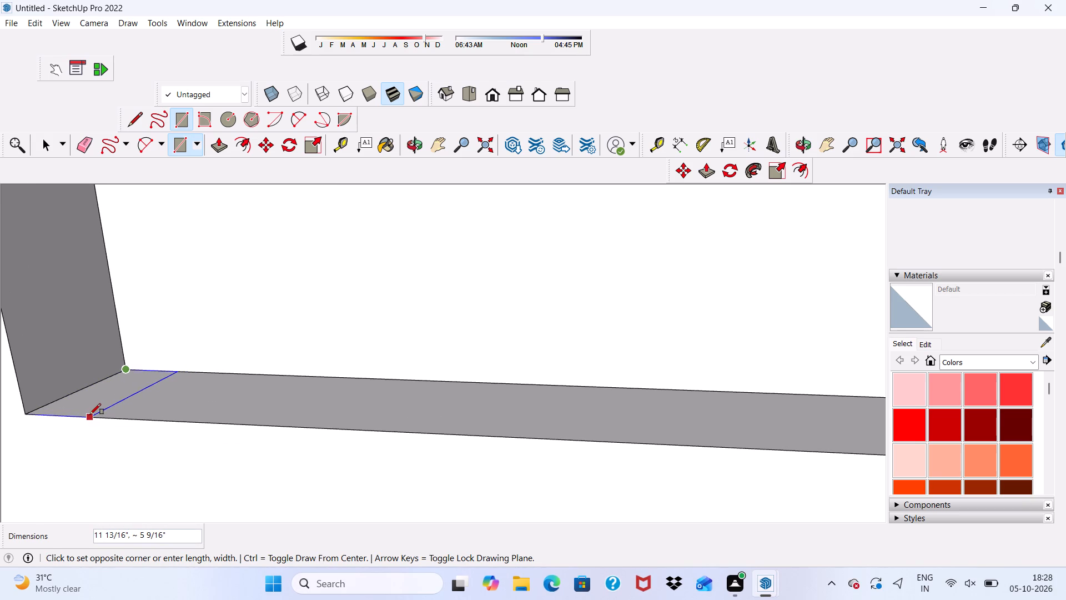
pyautogui.press('space')
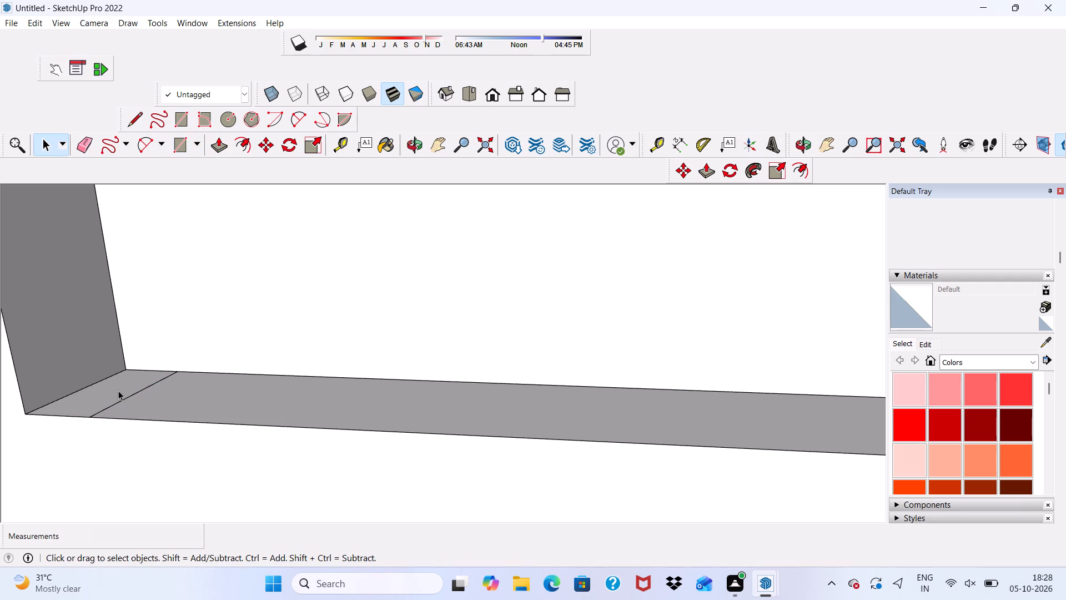
# Copy the corner rectangle about 6 7/8" along the balcony opening's bottom ledge, leaving a narrow gap.
pyautogui.doubleClick(117, 390)
pyautogui.click(266, 145)
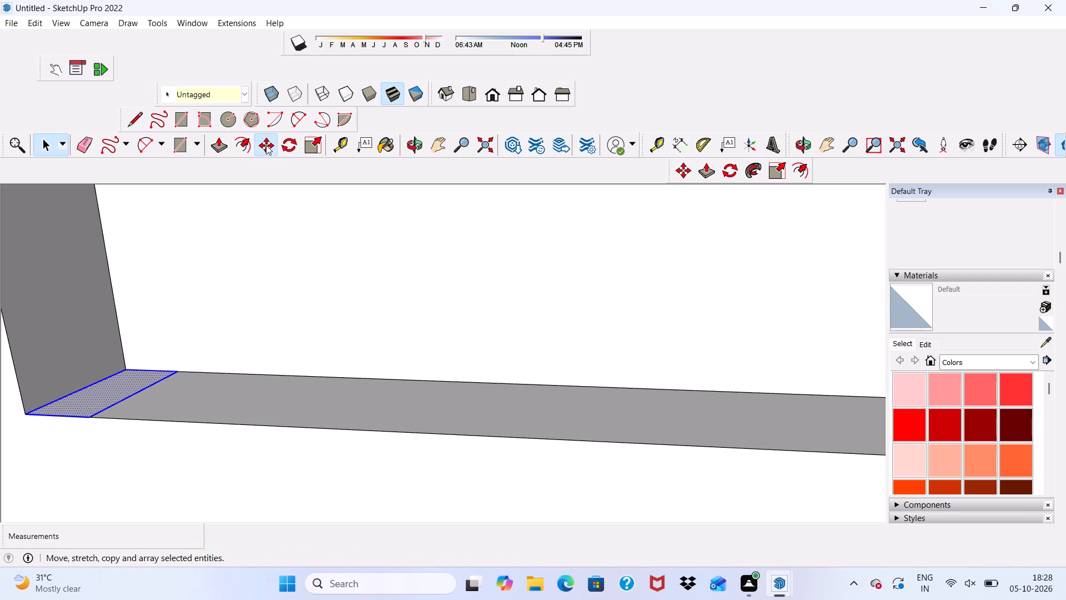
pyautogui.click(129, 391)
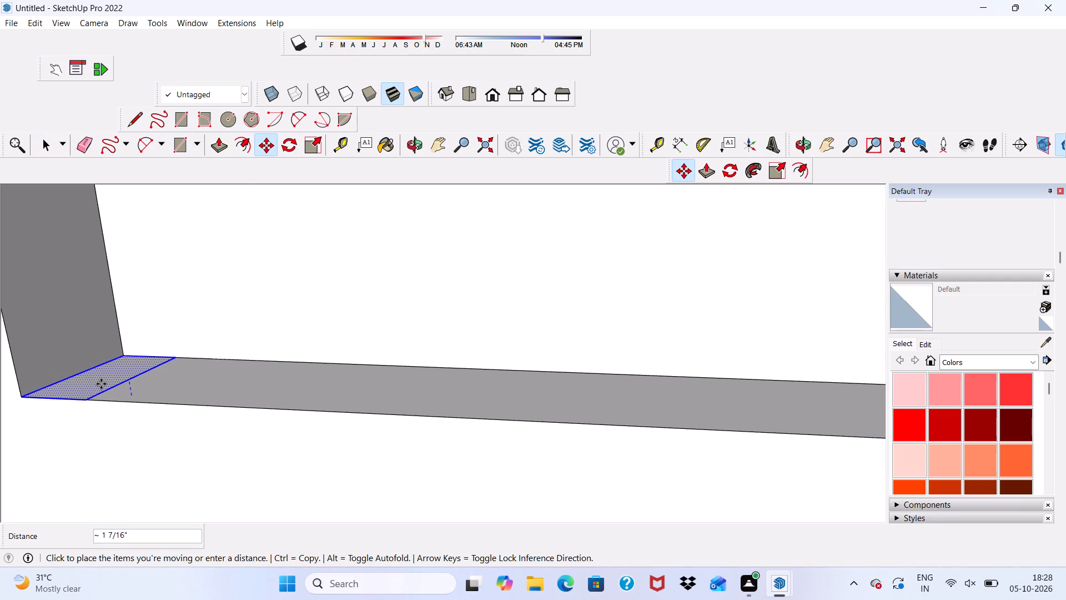
pyautogui.scroll(5, 224, 403)
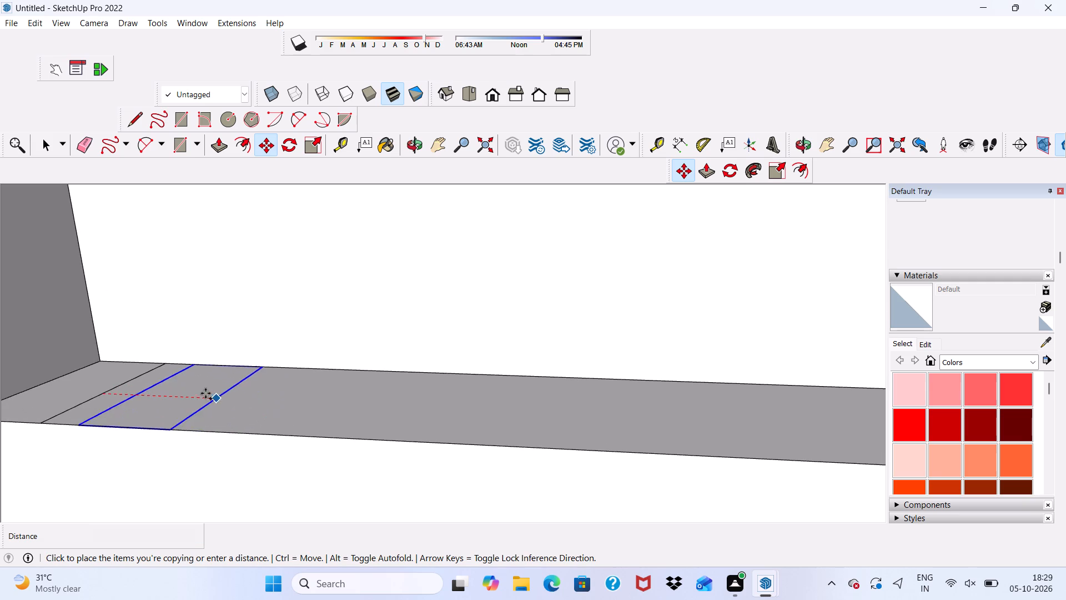
pyautogui.click(198, 402)
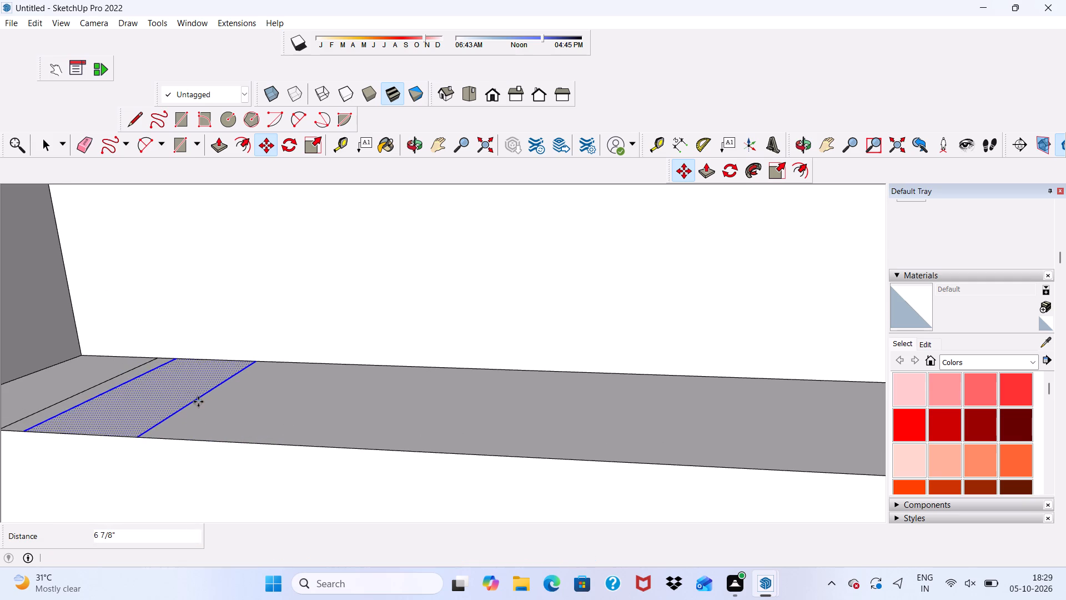
# Copy the second rectangle about 6 3/8" along the ledge and array it as 15 evenly spaced copies.
pyautogui.scroll(-2, 188, 403)
pyautogui.scroll(1, 185, 405)
pyautogui.click(185, 405)
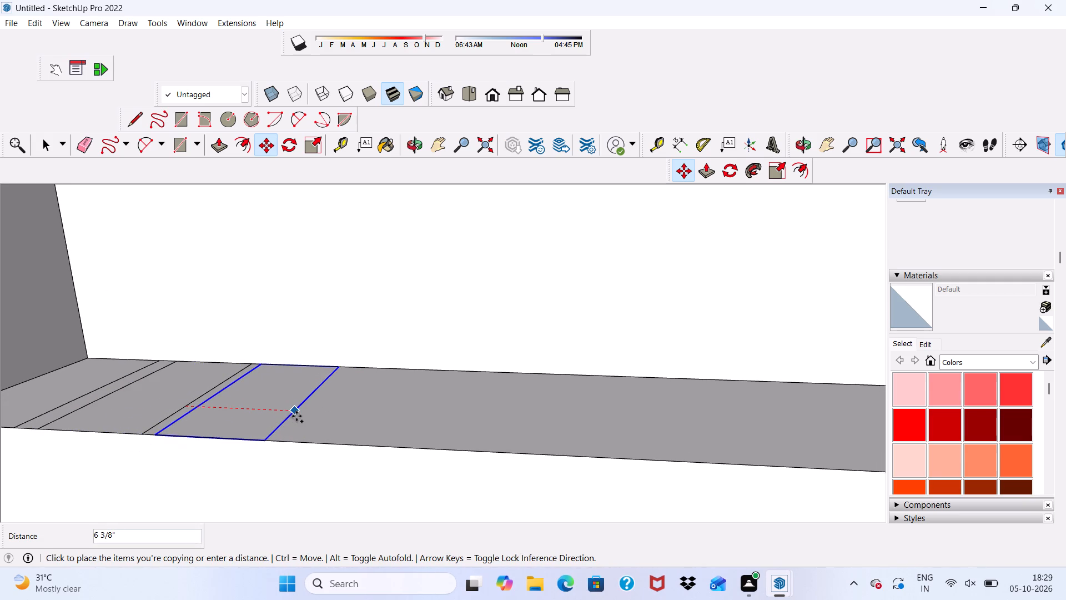
pyautogui.click(296, 416)
pyautogui.scroll(-4, 296, 416)
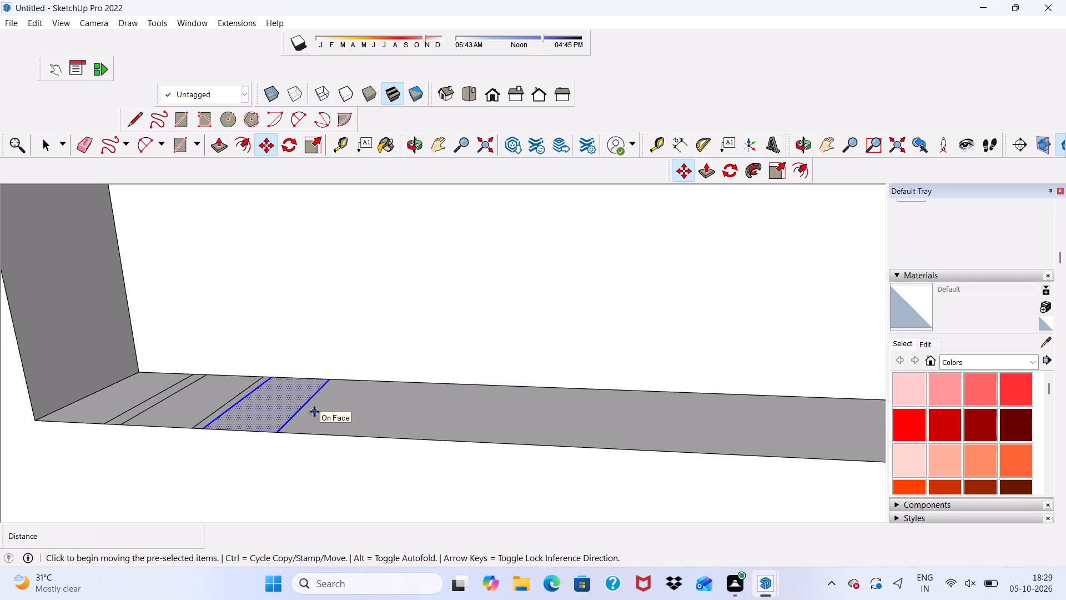
pyautogui.hotkey('shift', '*')
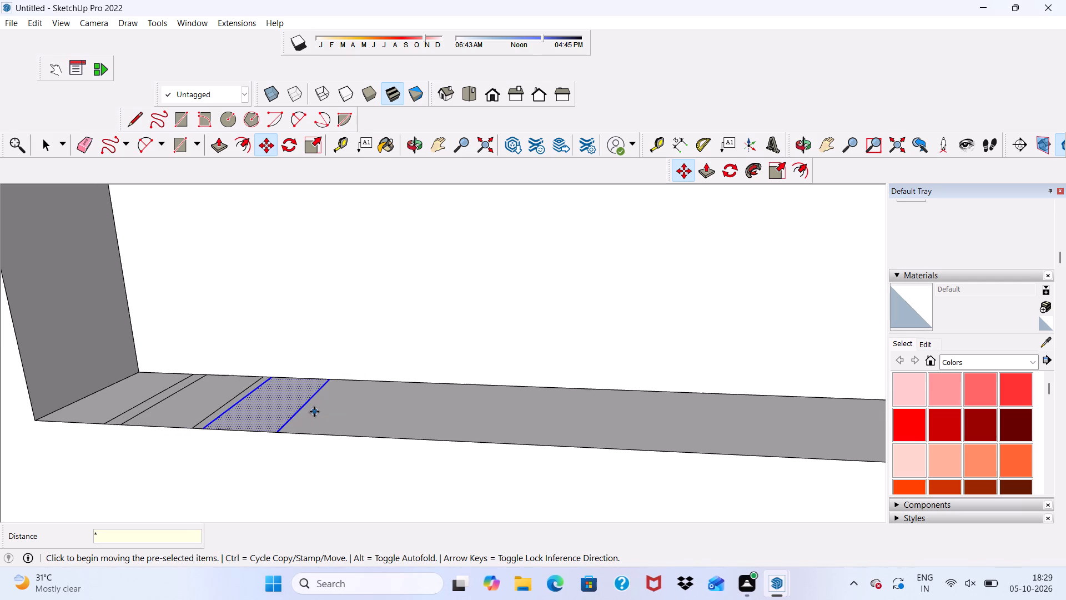
pyautogui.write('15')
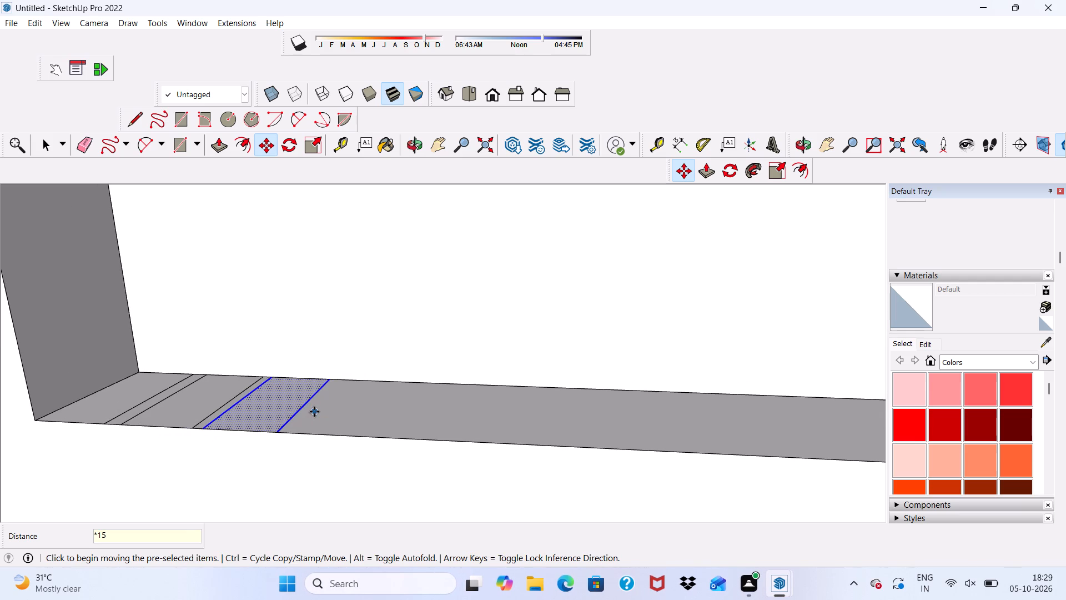
pyautogui.press('Return')
# Copy the last rectangle of the row about 6 1/4" further along the ledge and array it 15 times.
pyautogui.scroll(-4, 314, 412)
pyautogui.scroll(1, 292, 417)
pyautogui.scroll(-9, 289, 407)
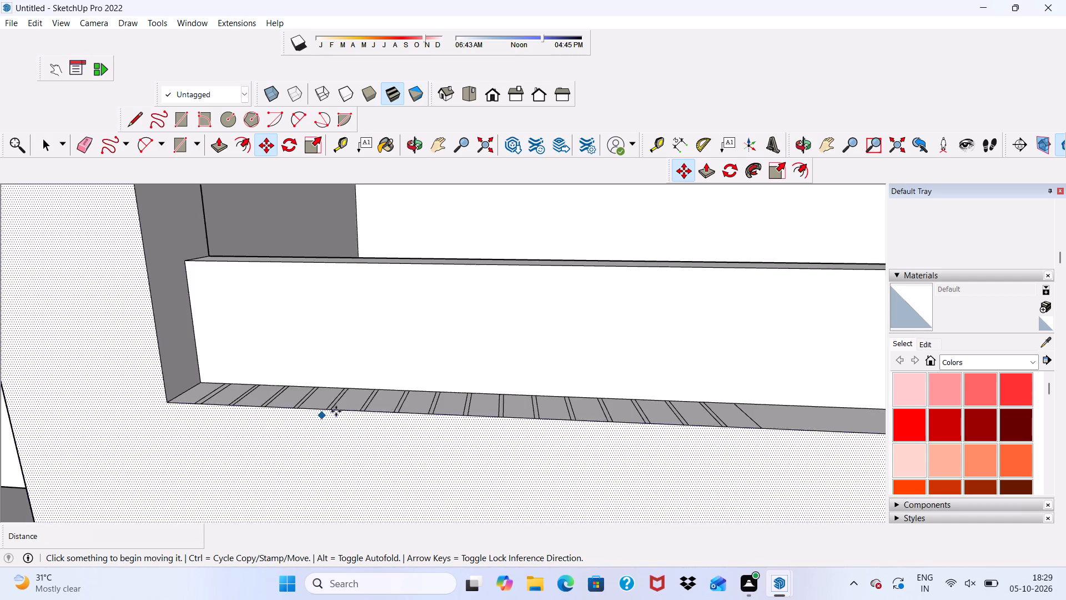
pyautogui.scroll(-4, 336, 411)
pyautogui.scroll(10, 621, 423)
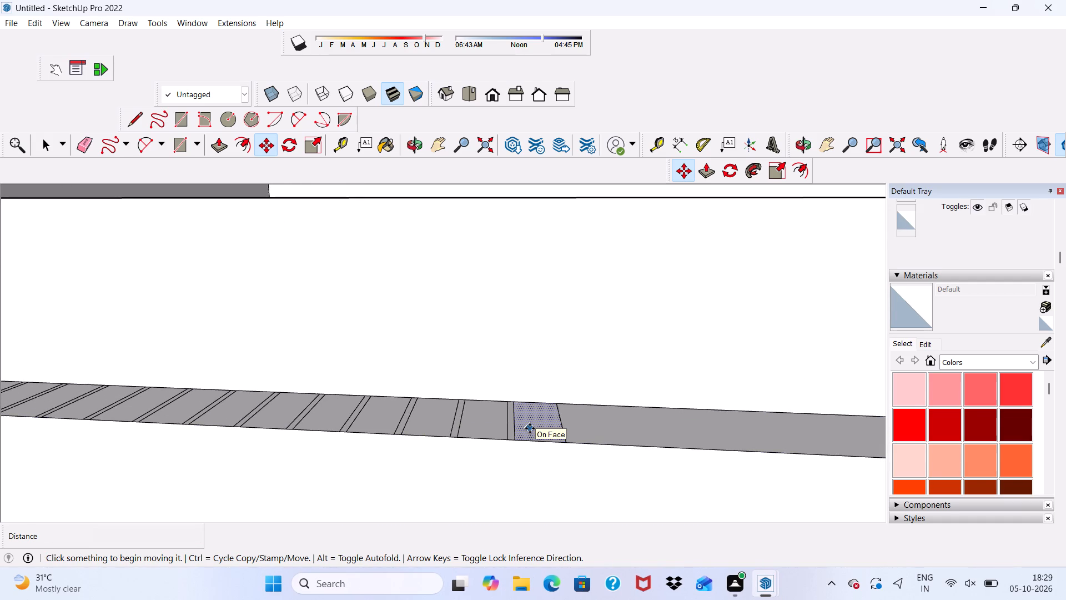
pyautogui.scroll(4, 529, 423)
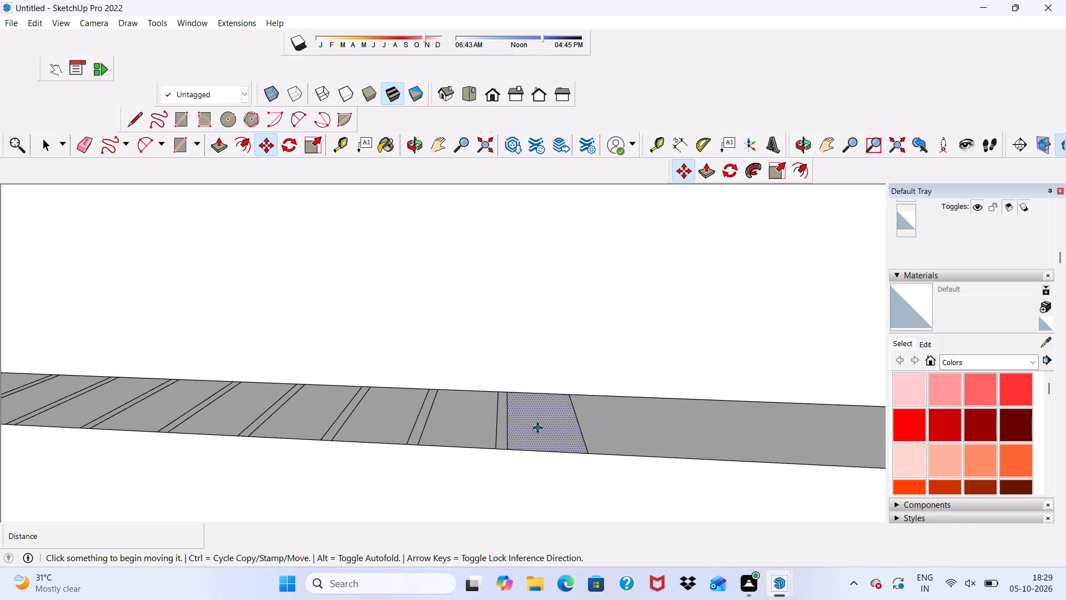
pyautogui.click(537, 428)
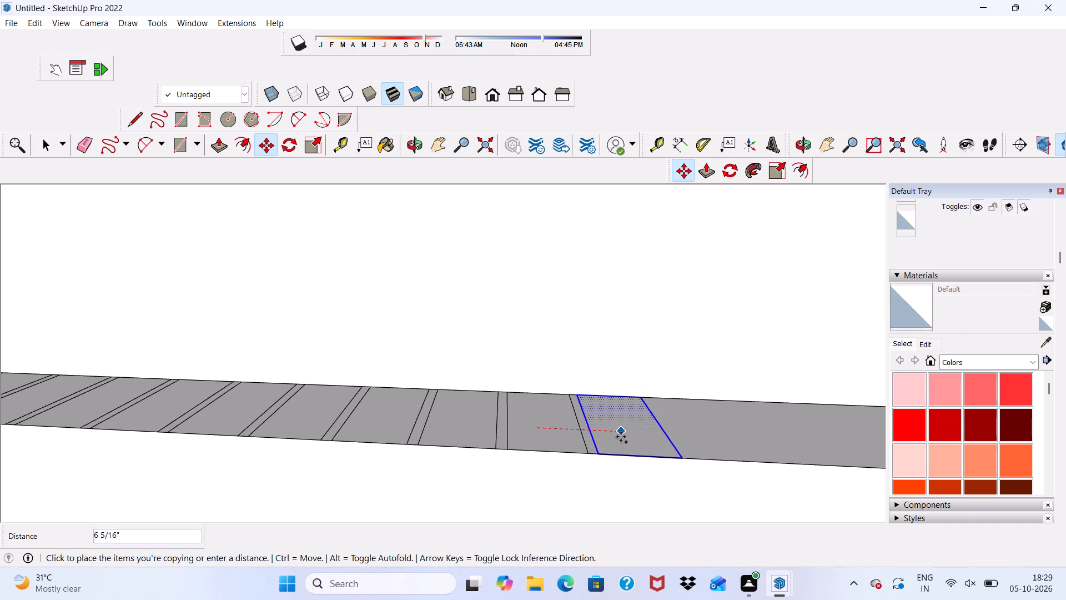
pyautogui.click(621, 437)
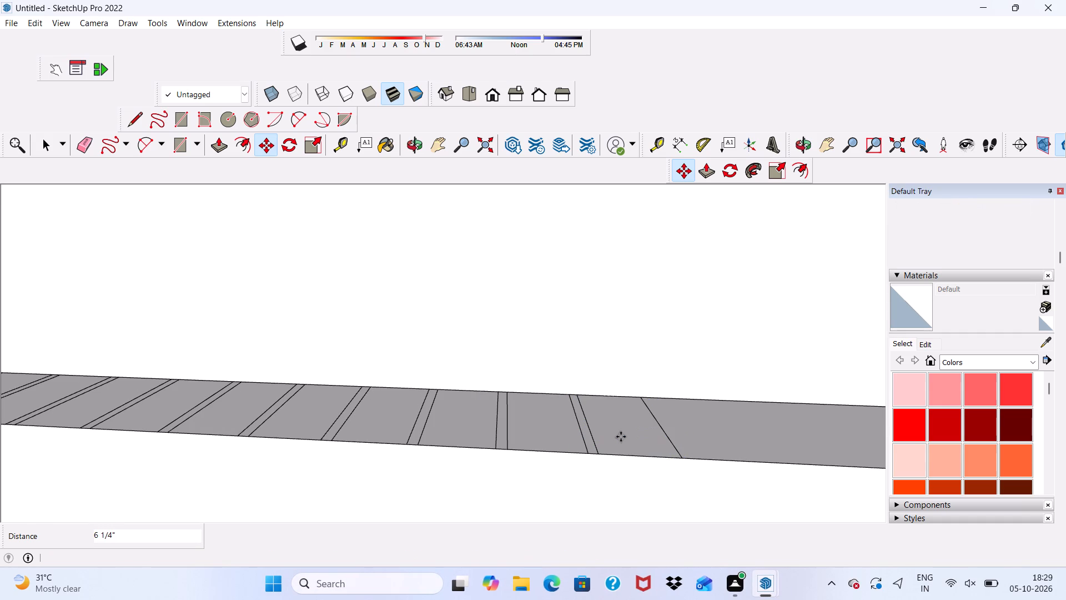
pyautogui.hotkey('shift', '*')
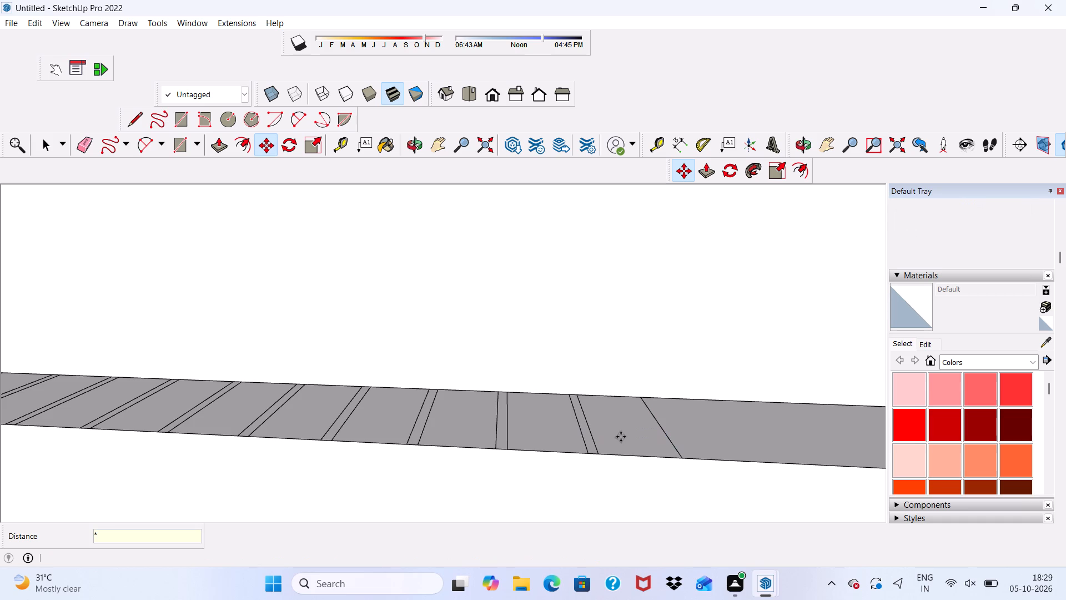
pyautogui.write('15')
pyautogui.press('Return')
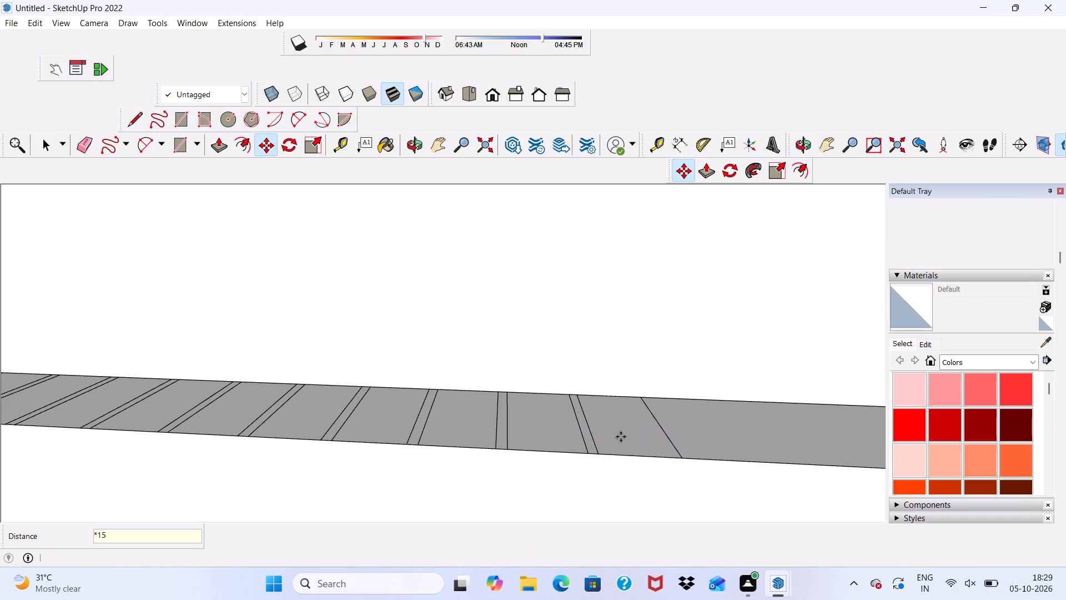
# Copy the last rectangle of the row about 6 1/4" further along the balcony opening's bottom ledge and array it 20 times.
pyautogui.scroll(-4, 563, 538)
pyautogui.scroll(1, 596, 528)
pyautogui.scroll(-9, 606, 526)
pyautogui.scroll(-2, 529, 424)
pyautogui.scroll(1, 515, 434)
pyautogui.scroll(-6, 515, 434)
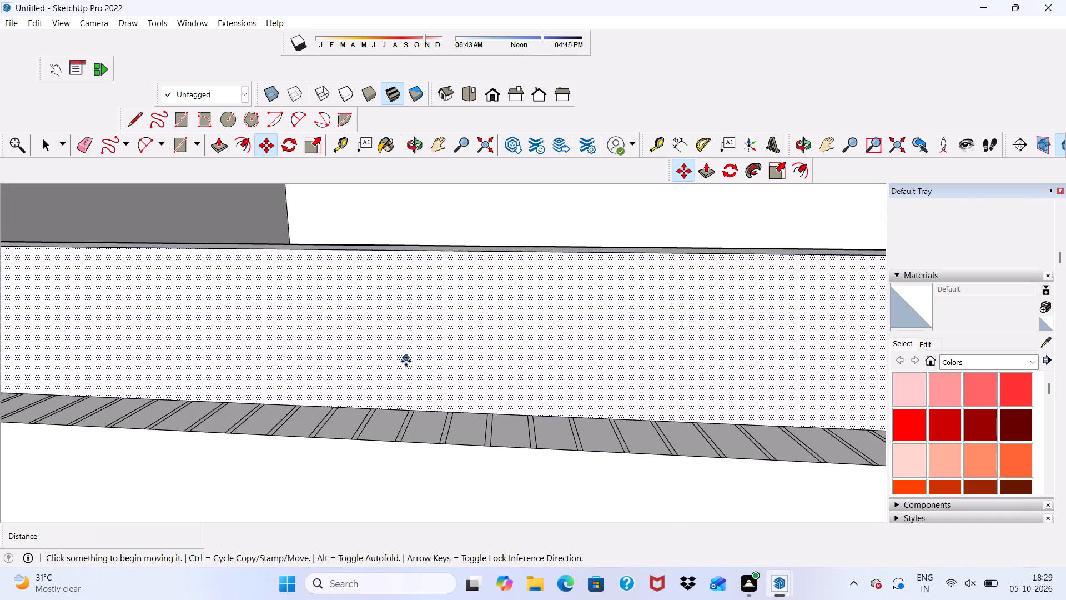
pyautogui.scroll(-14, 406, 361)
pyautogui.scroll(5, 801, 378)
pyautogui.scroll(-7, 560, 351)
pyautogui.scroll(1, 426, 350)
pyautogui.scroll(16, 542, 376)
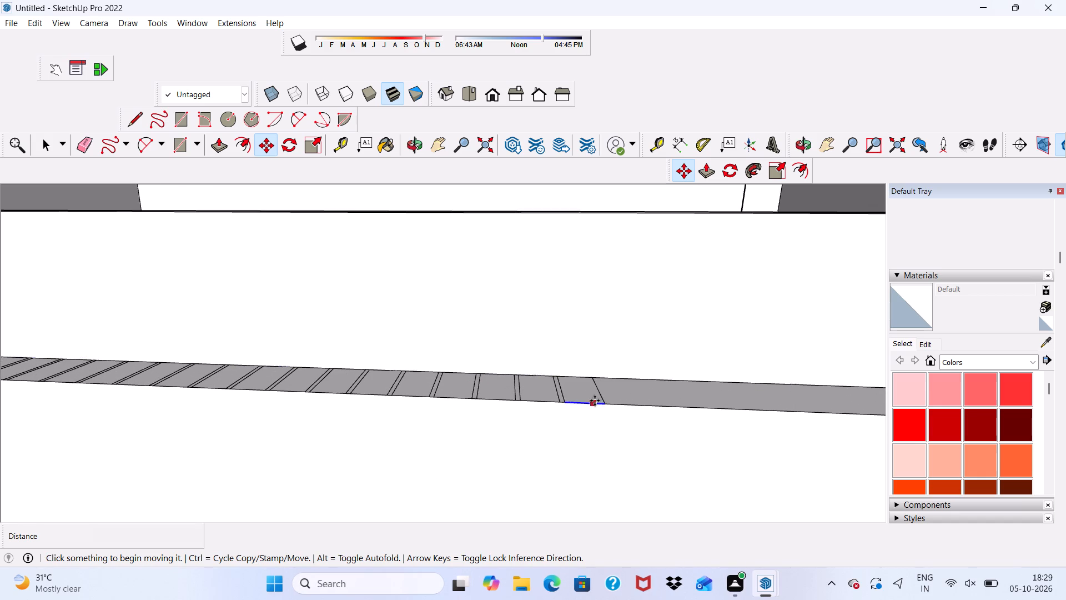
pyautogui.click(576, 397)
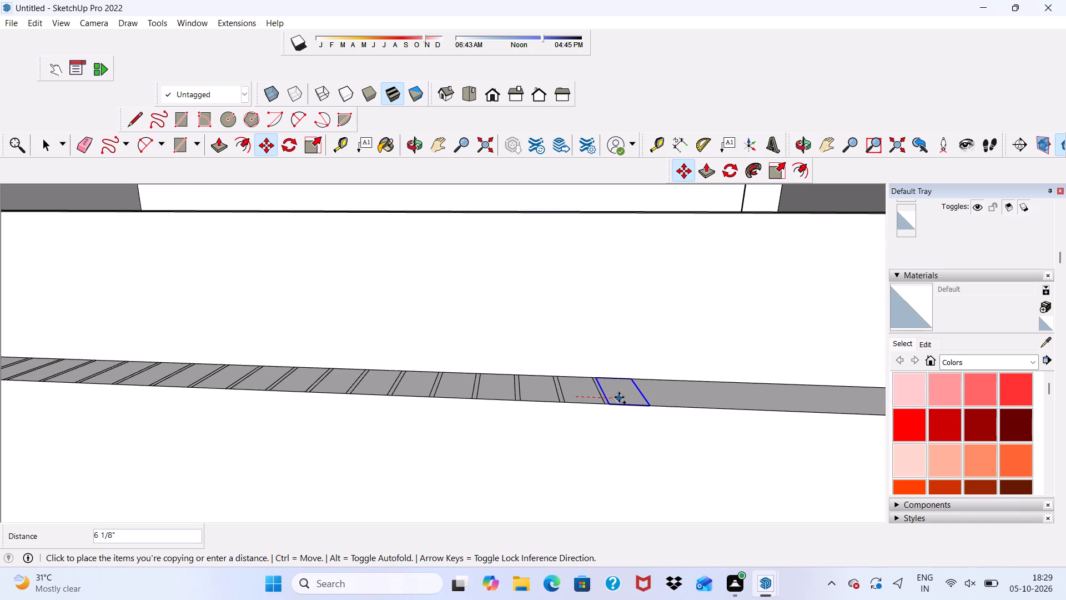
pyautogui.click(620, 397)
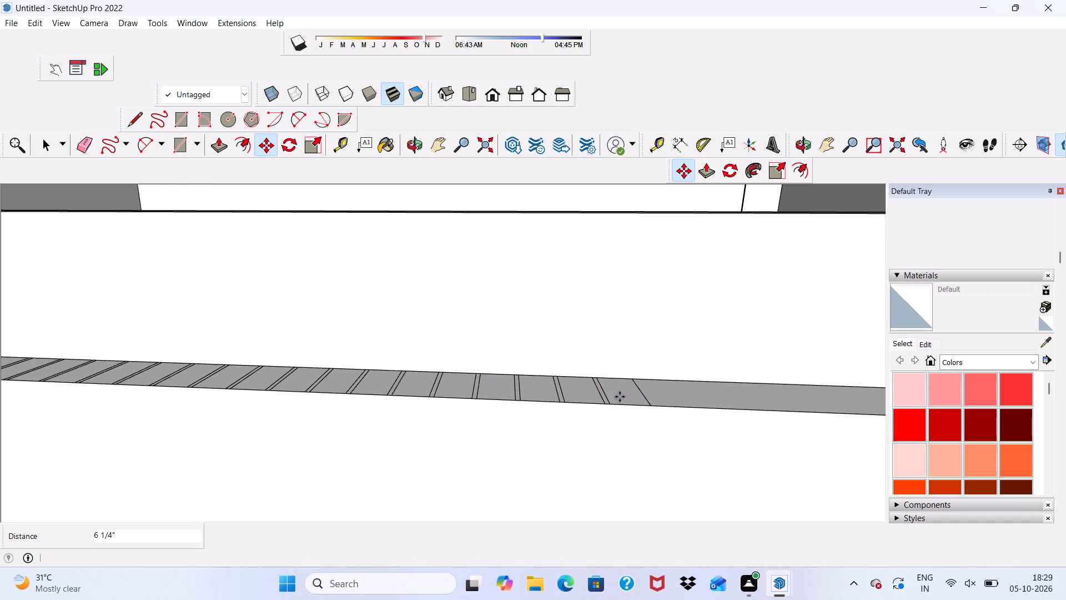
pyautogui.hotkey('shift', '*')
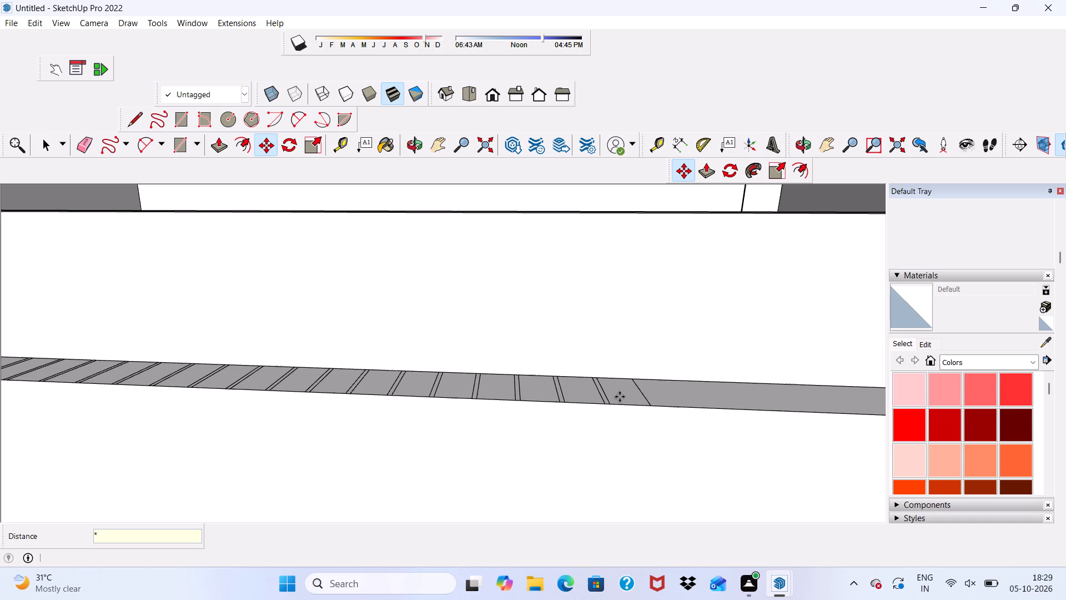
pyautogui.write('20')
pyautogui.press('Return')
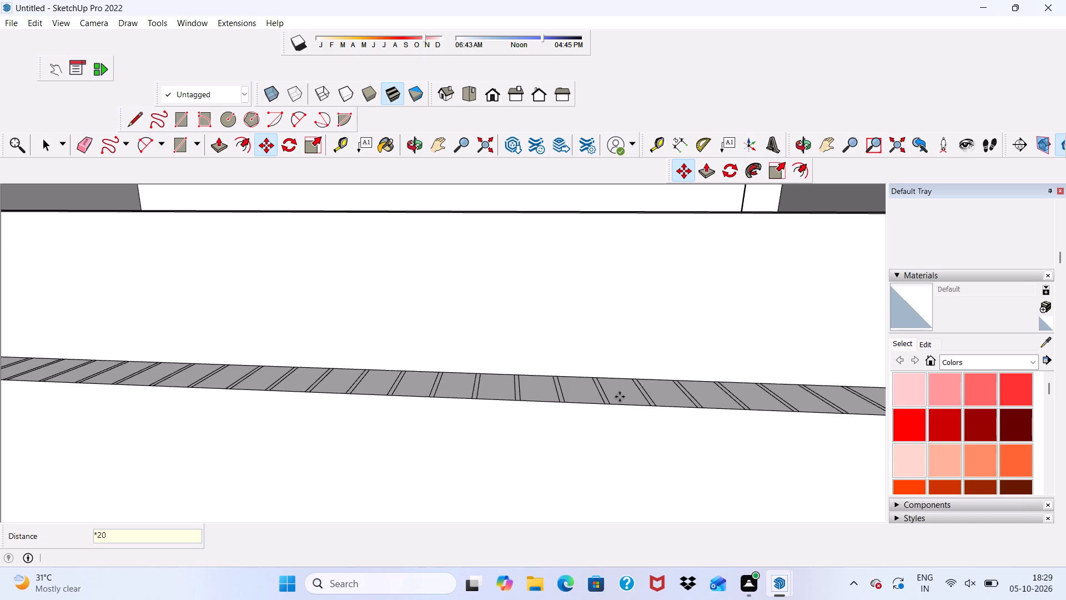
# Extend the row of rectangles toward the ledge's far end with two single copies, spaced about 6 13/16" and 6 1/2" apart.
pyautogui.scroll(-3, 619, 384)
pyautogui.scroll(1, 616, 314)
pyautogui.scroll(-2, 621, 298)
pyautogui.scroll(1, 634, 261)
pyautogui.scroll(-12, 636, 251)
pyautogui.scroll(13, 710, 352)
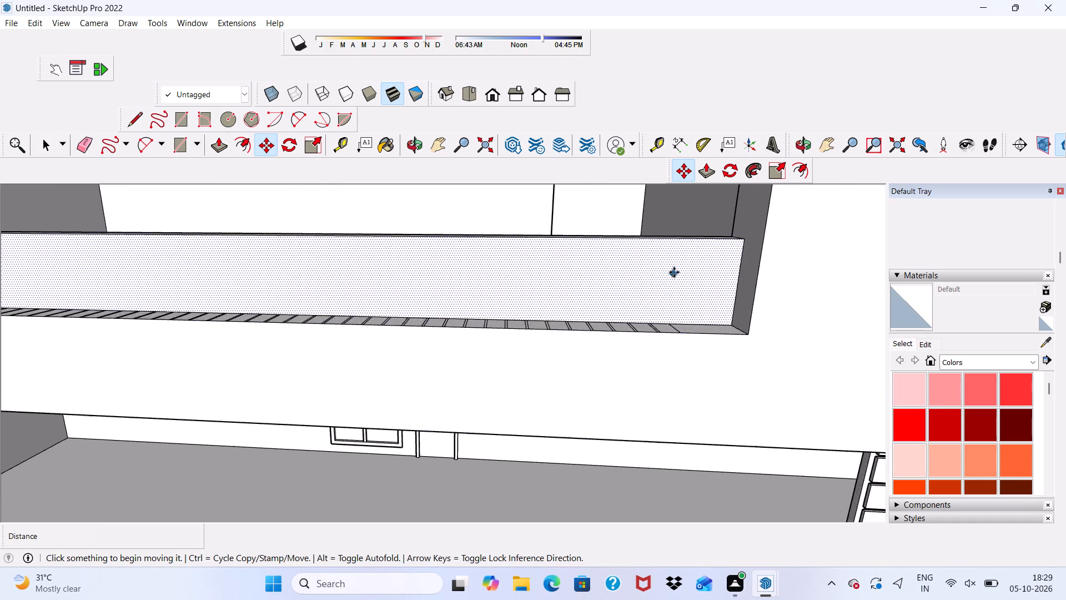
pyautogui.scroll(10, 674, 272)
pyautogui.click(670, 373)
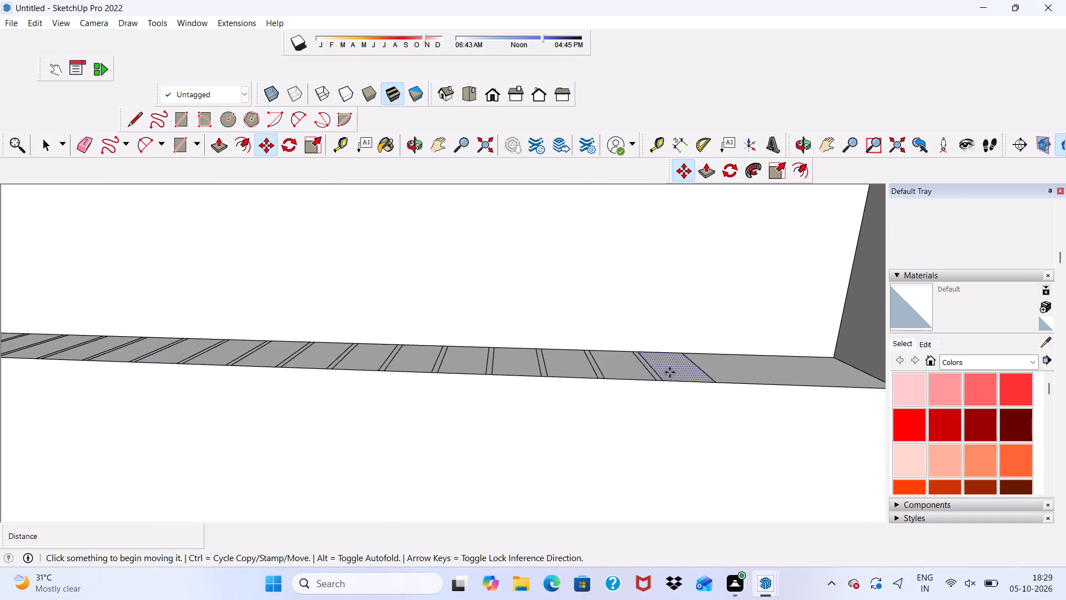
pyautogui.click(732, 377)
pyautogui.click(732, 377)
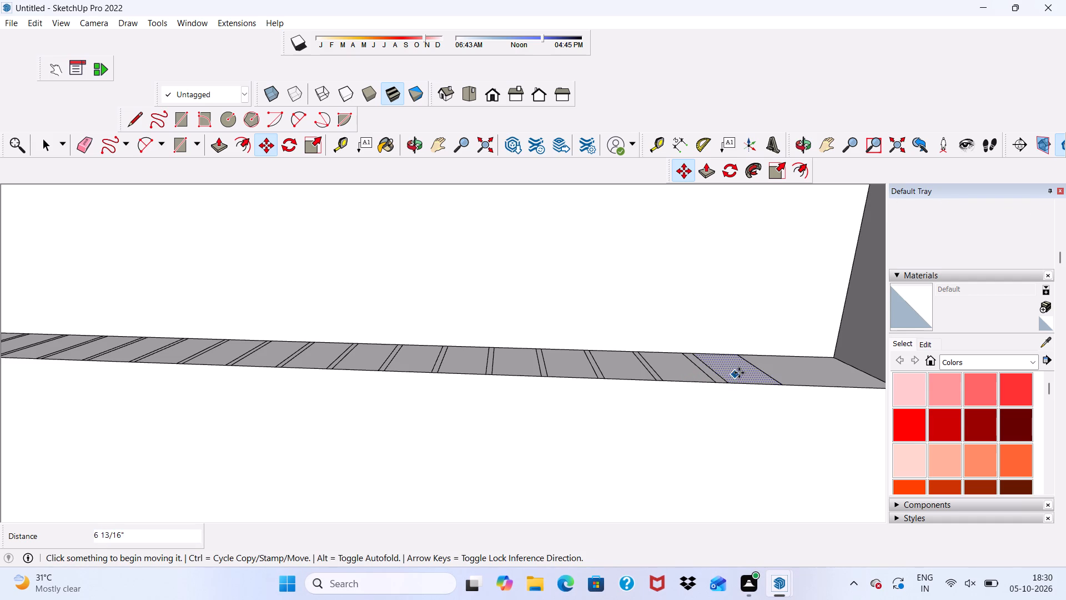
pyautogui.click(743, 373)
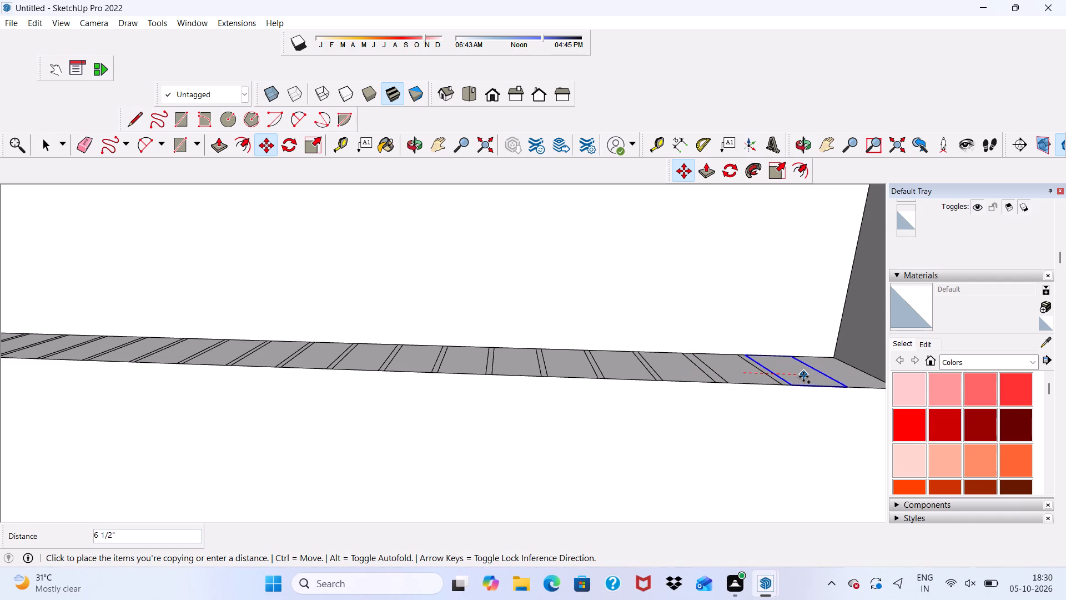
pyautogui.click(803, 377)
pyautogui.click(803, 377)
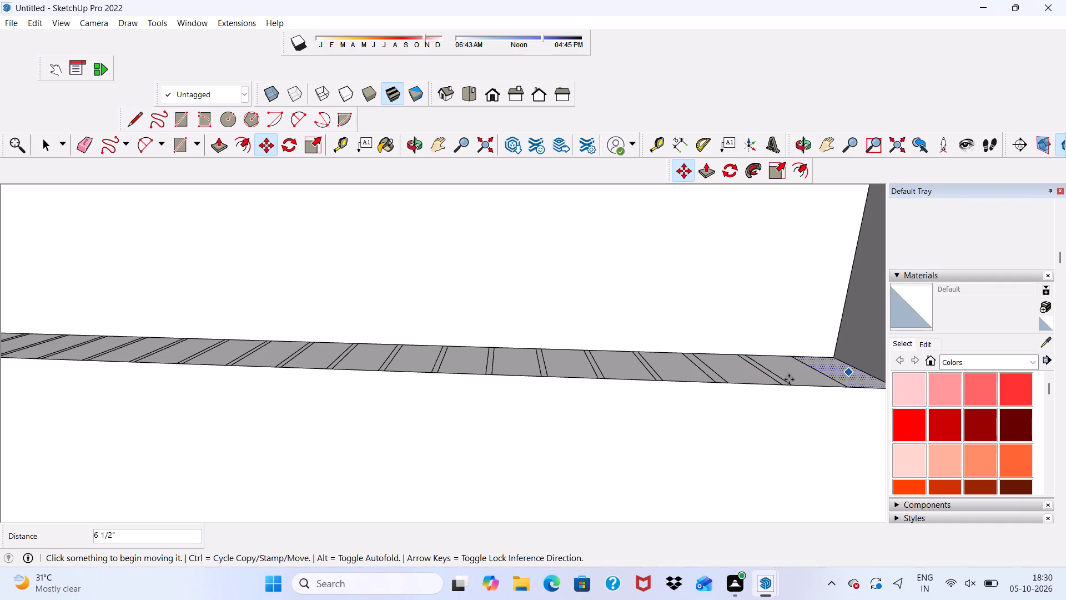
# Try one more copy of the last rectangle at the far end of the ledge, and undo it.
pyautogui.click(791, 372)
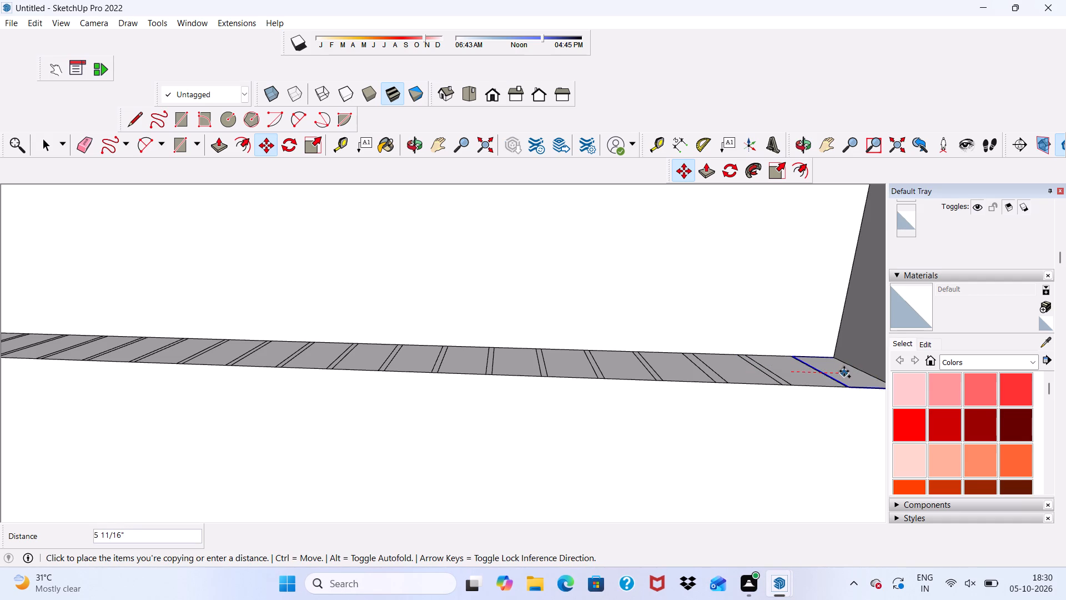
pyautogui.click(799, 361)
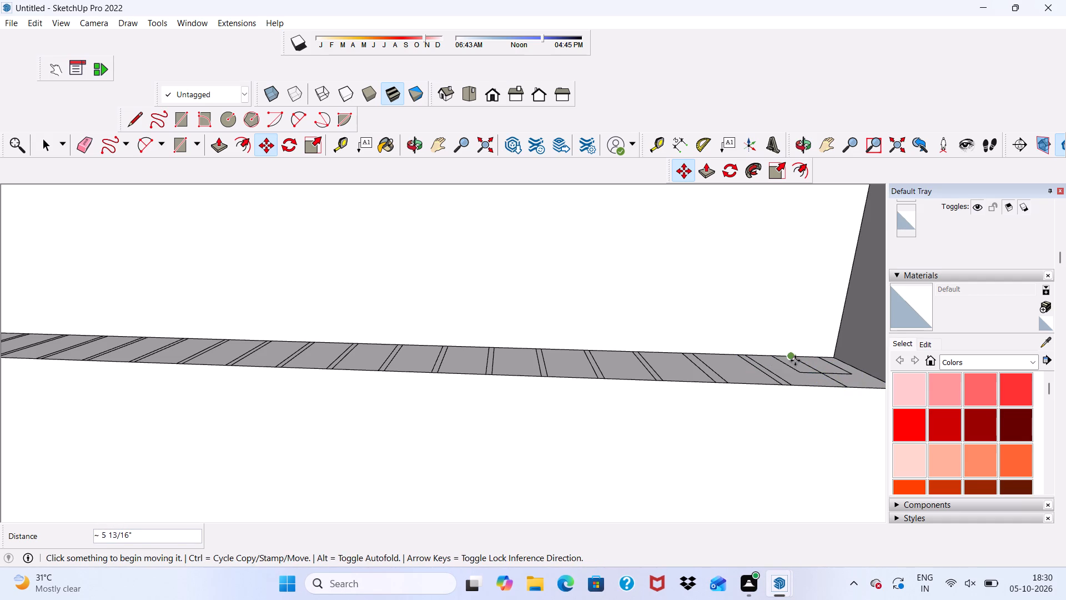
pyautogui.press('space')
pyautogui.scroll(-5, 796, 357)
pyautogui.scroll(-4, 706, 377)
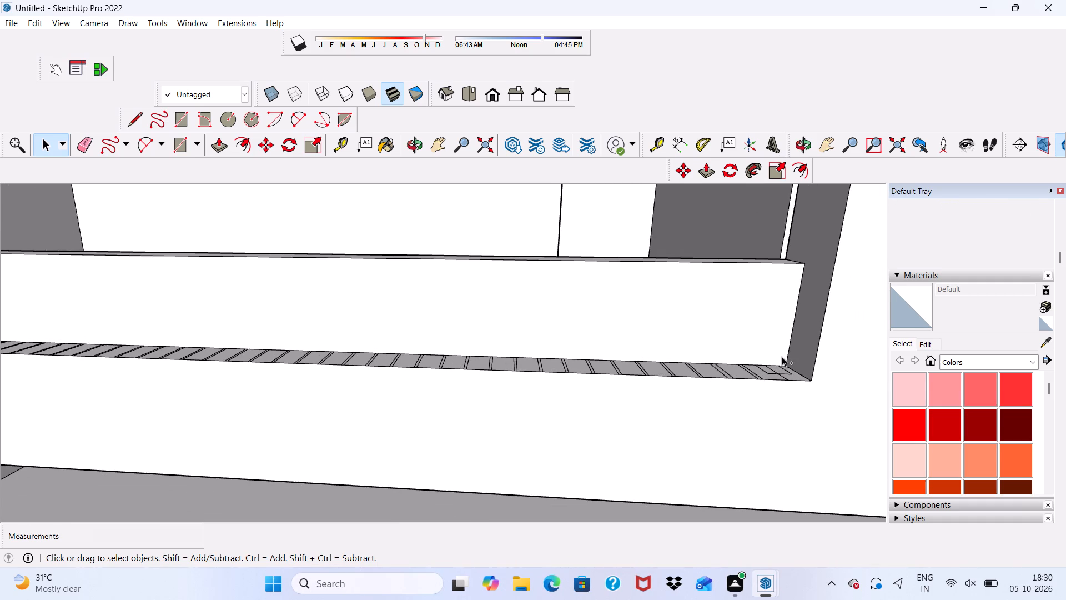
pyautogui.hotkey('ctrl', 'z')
# Push/Pull the corner rectangle at the start of the ledge about 12' 10 5/8" up to the top of the balcony opening.
pyautogui.scroll(-4, 722, 367)
pyautogui.scroll(1, 703, 328)
pyautogui.scroll(-2, 703, 331)
pyautogui.press('space')
pyautogui.scroll(-5, 539, 368)
pyautogui.moveTo(547, 395); pyautogui.dragTo(461, 413, button='middle')
pyautogui.scroll(9, 211, 264)
pyautogui.scroll(6, 252, 366)
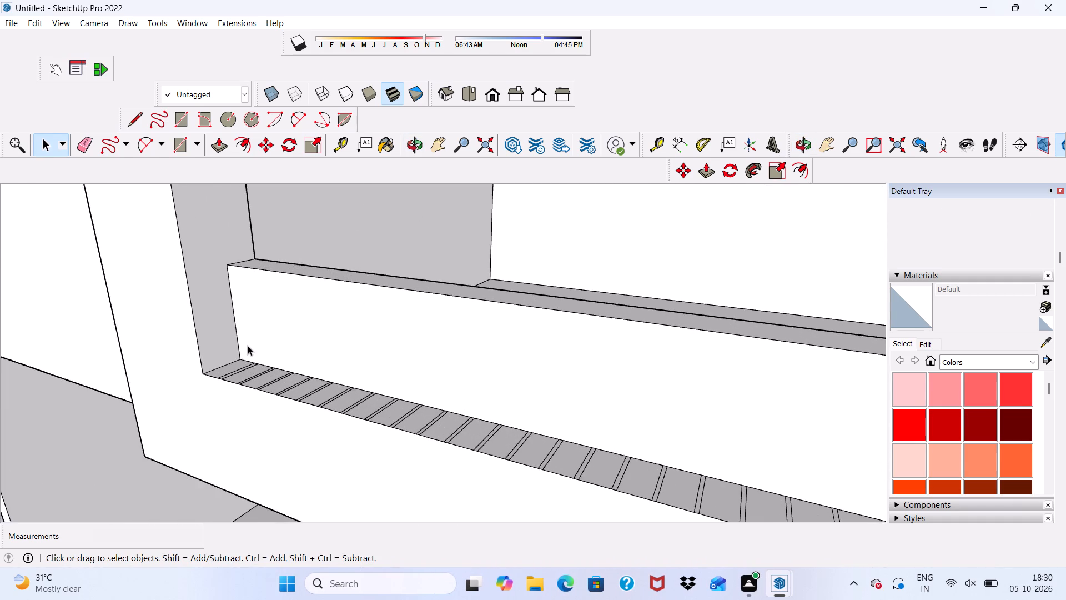
pyautogui.scroll(10, 248, 346)
pyautogui.click(228, 389)
pyautogui.scroll(1, 228, 389)
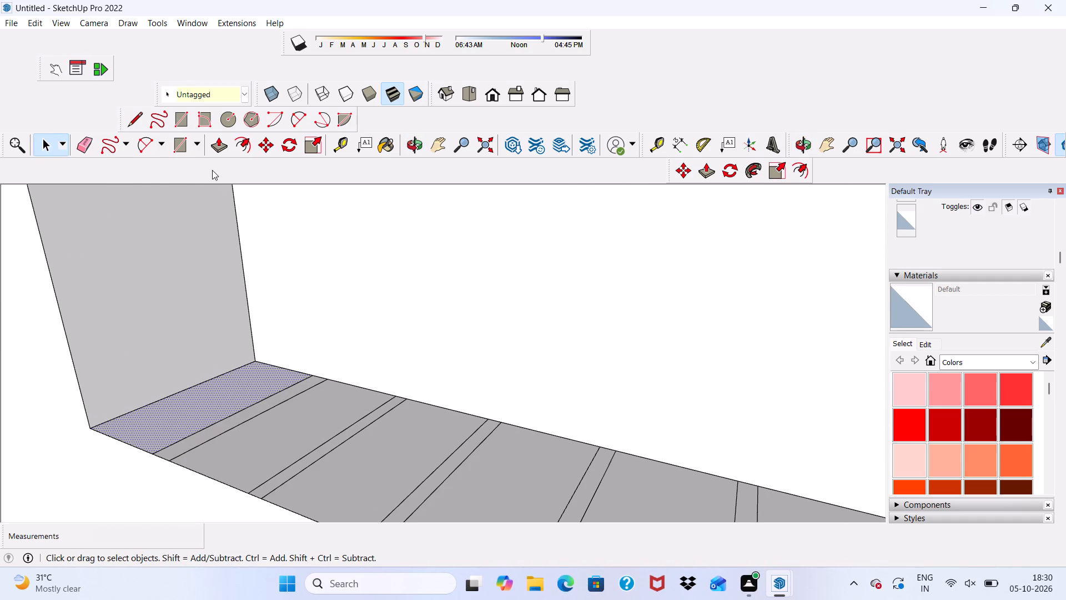
pyautogui.click(219, 143)
pyautogui.scroll(1, 173, 374)
pyautogui.click(198, 395)
pyautogui.scroll(-19, 204, 350)
pyautogui.scroll(3, 222, 314)
pyautogui.scroll(-4, 223, 321)
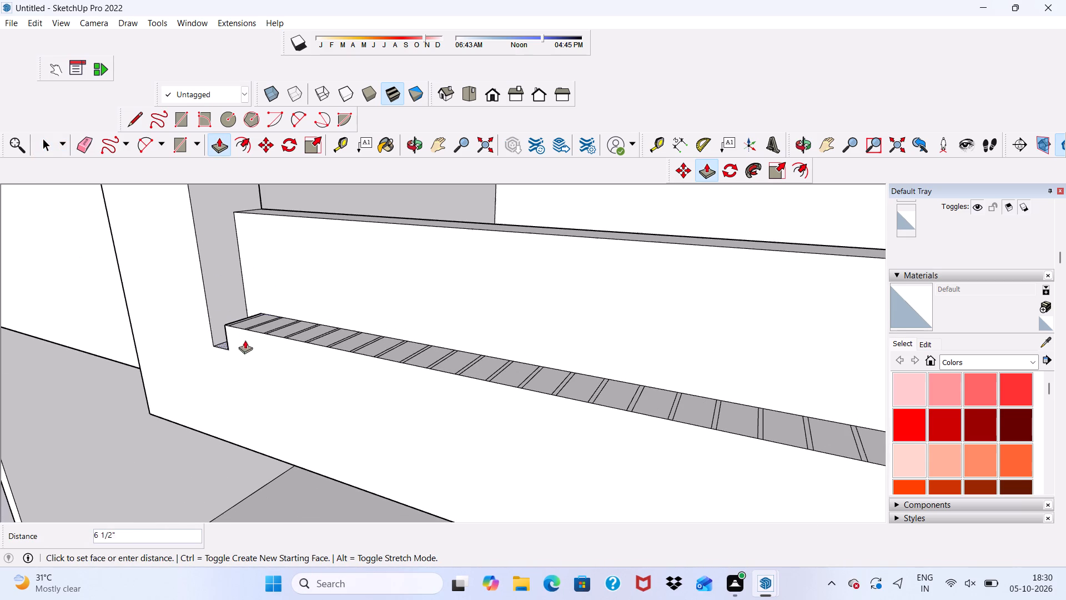
pyautogui.scroll(10, 225, 289)
pyautogui.scroll(-2, 227, 283)
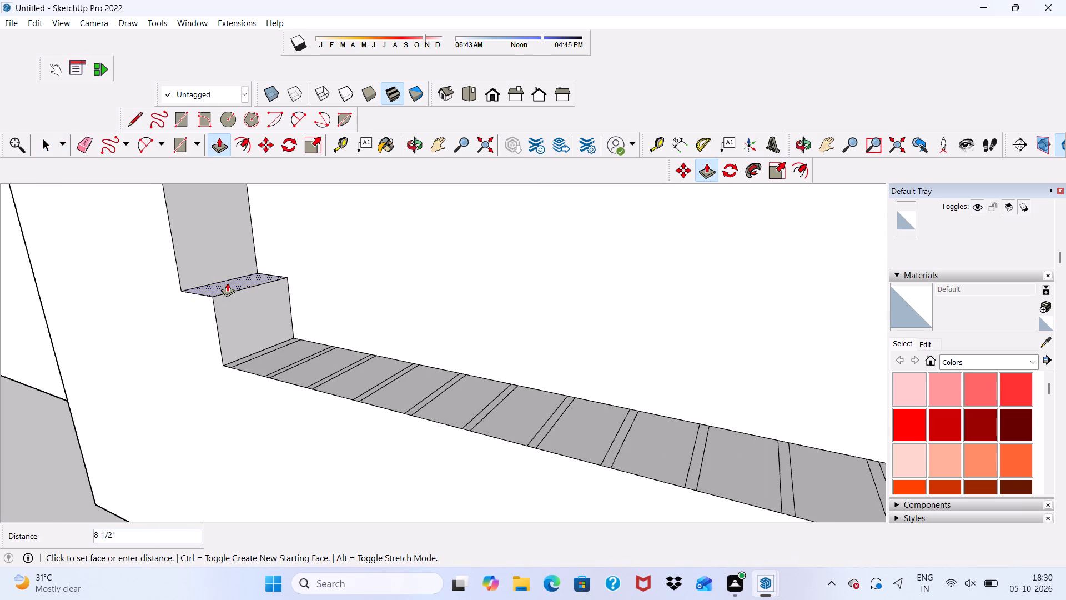
pyautogui.scroll(-11, 228, 279)
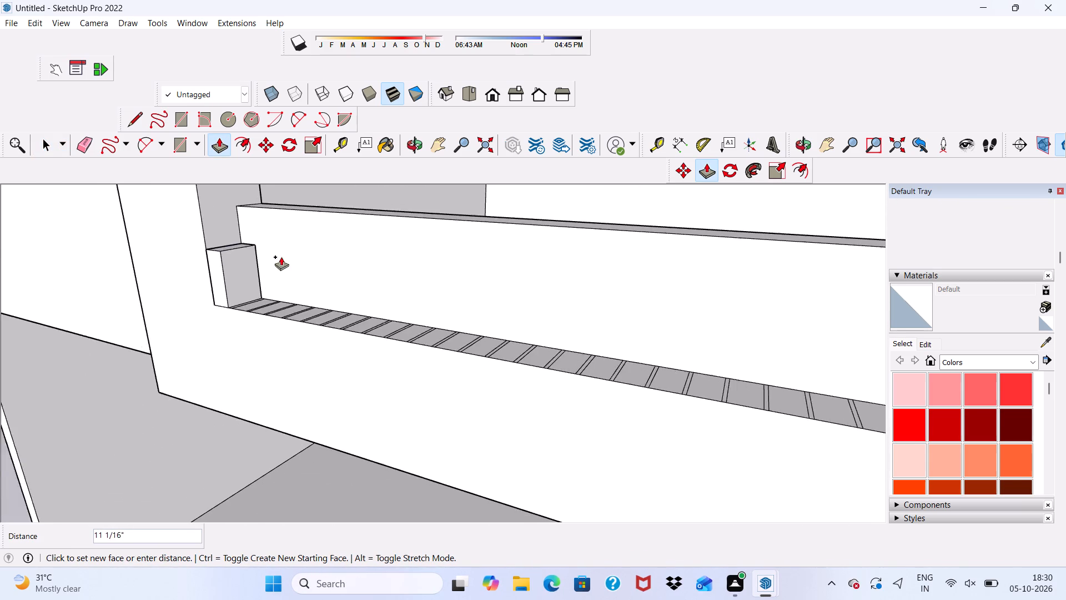
pyautogui.scroll(-3, 281, 257)
pyautogui.scroll(1, 264, 242)
pyautogui.scroll(-10, 268, 248)
pyautogui.scroll(1, 258, 226)
pyautogui.scroll(-9, 263, 239)
pyautogui.scroll(1, 323, 273)
pyautogui.scroll(-8, 303, 204)
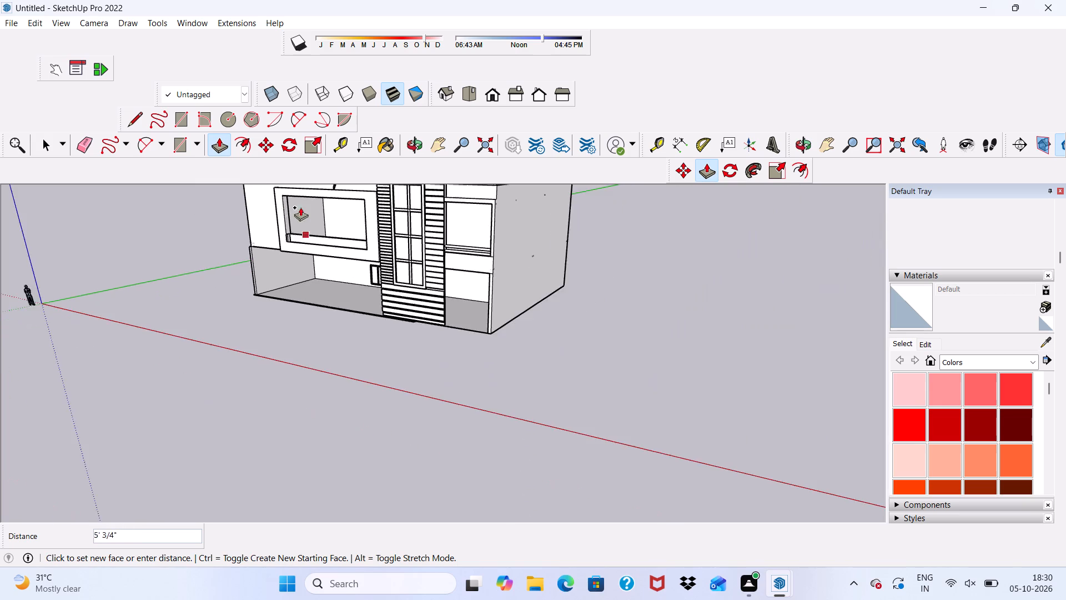
pyautogui.scroll(20, 295, 189)
pyautogui.scroll(4, 295, 189)
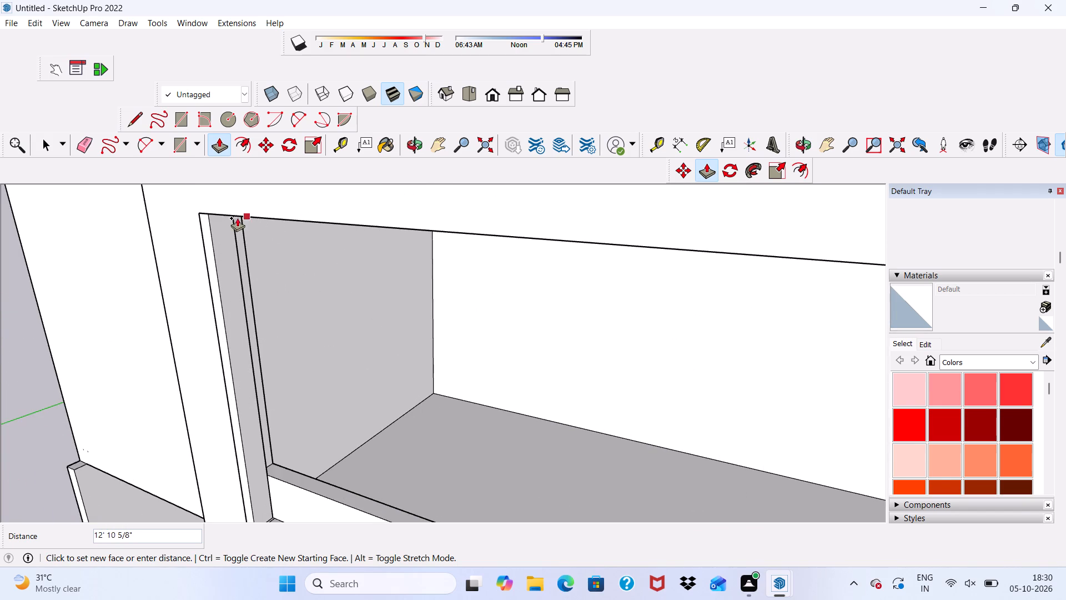
pyautogui.scroll(2, 233, 215)
pyautogui.click(233, 214)
# Push/Pull the second rectangle of the row about 12' 10 3/16" up to the top of the balcony opening.
pyautogui.scroll(-5, 233, 214)
pyautogui.scroll(3, 267, 444)
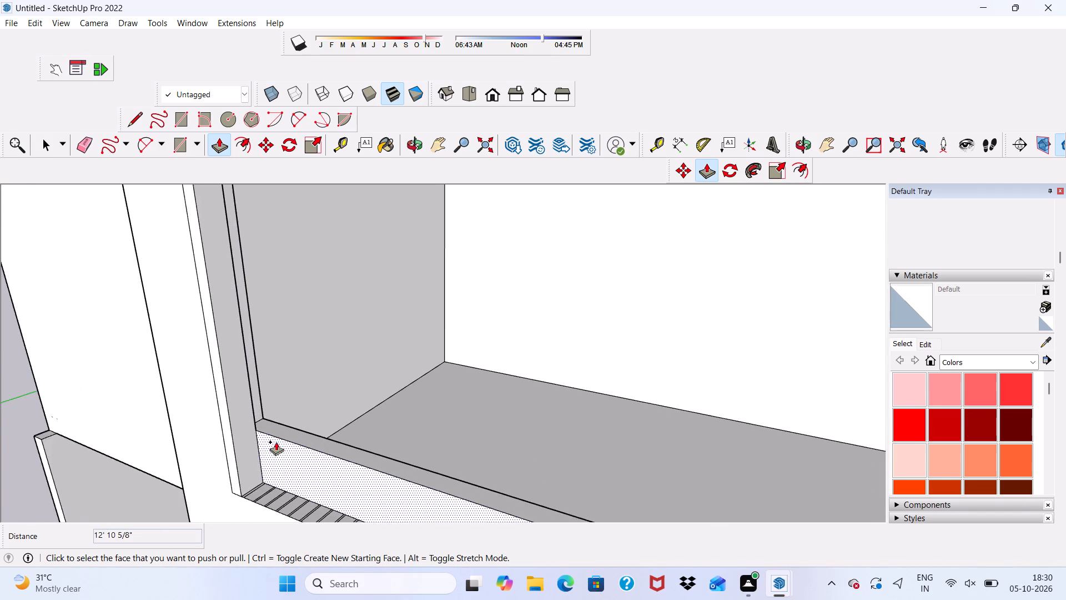
pyautogui.scroll(9, 276, 442)
pyautogui.click(253, 488)
pyautogui.scroll(-4, 259, 461)
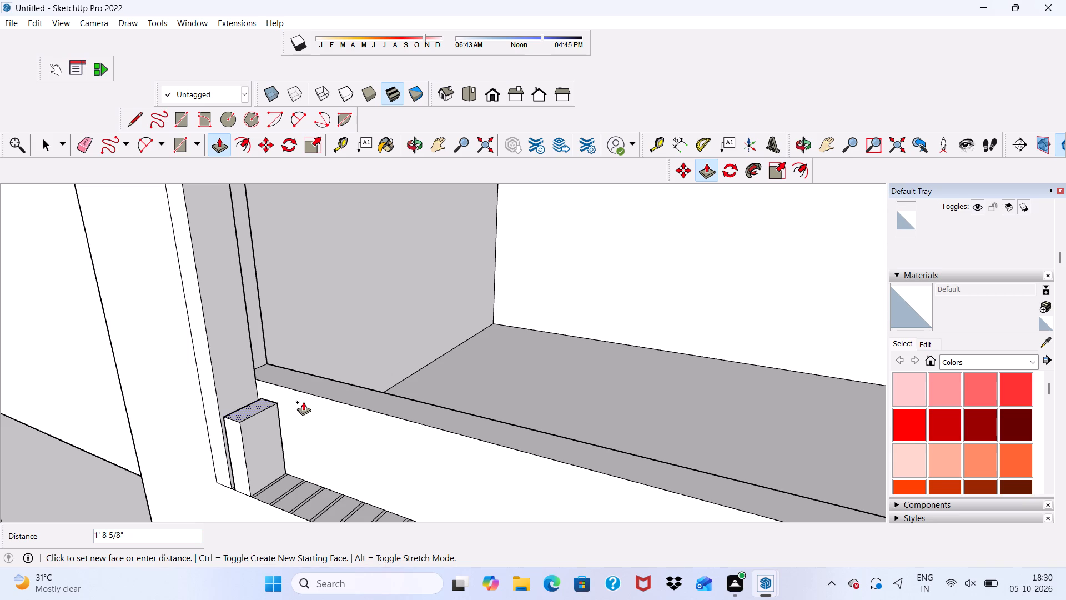
pyautogui.scroll(-4, 303, 402)
pyautogui.scroll(1, 304, 402)
pyautogui.scroll(-6, 304, 402)
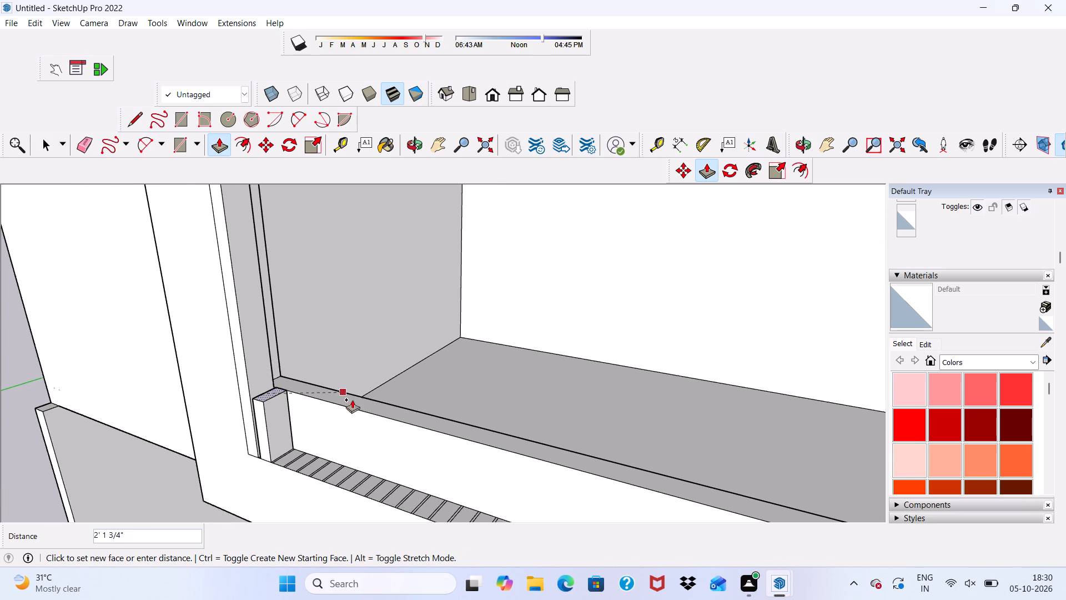
pyautogui.scroll(-2, 352, 399)
pyautogui.scroll(-7, 272, 417)
pyautogui.scroll(4, 276, 295)
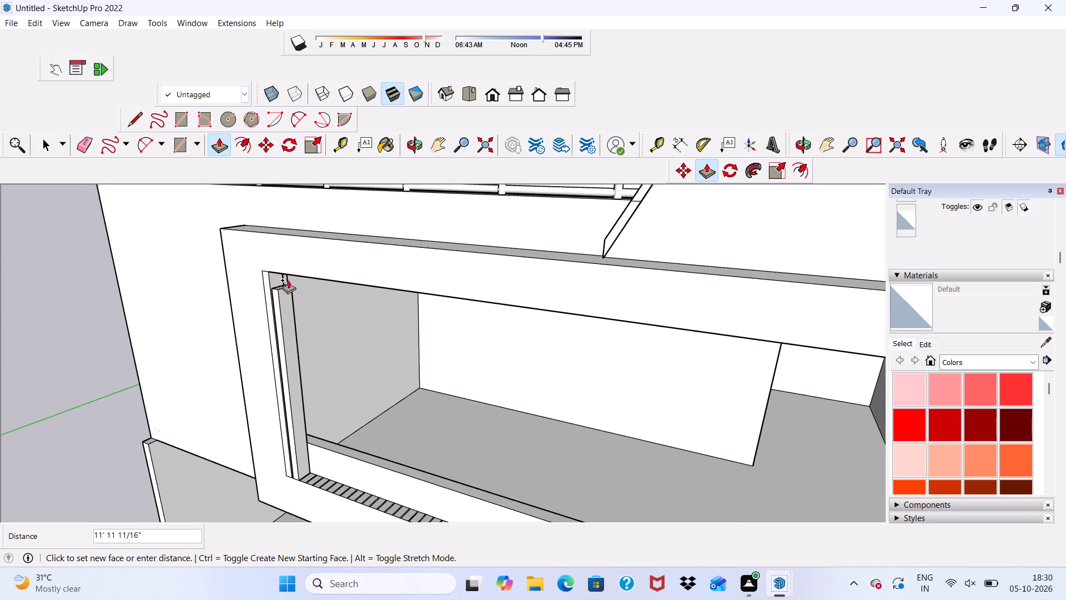
pyautogui.scroll(4, 297, 271)
pyautogui.click(296, 270)
# Push/Pull the third rectangle of the row about 12' 10 5/8" up to the top of the balcony opening.
pyautogui.scroll(-1, 281, 319)
pyautogui.moveTo(313, 303); pyautogui.dragTo(364, 264, button='middle')
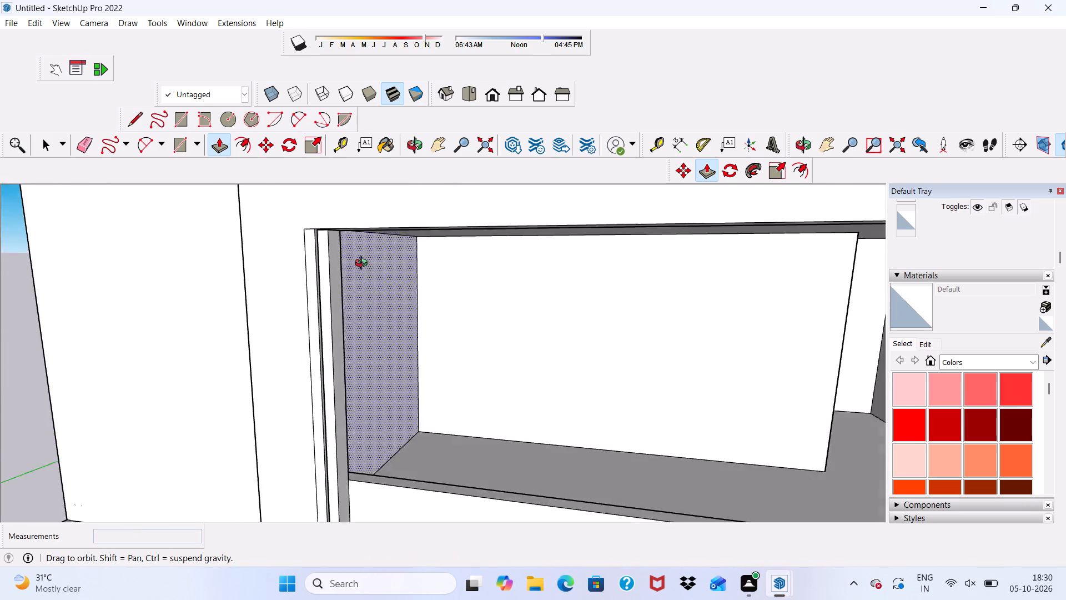
pyautogui.moveTo(364, 264); pyautogui.dragTo(409, 203, button='middle')
pyautogui.scroll(5, 453, 403)
pyautogui.scroll(-1, 447, 418)
pyautogui.moveTo(446, 418); pyautogui.dragTo(447, 489, button='middle')
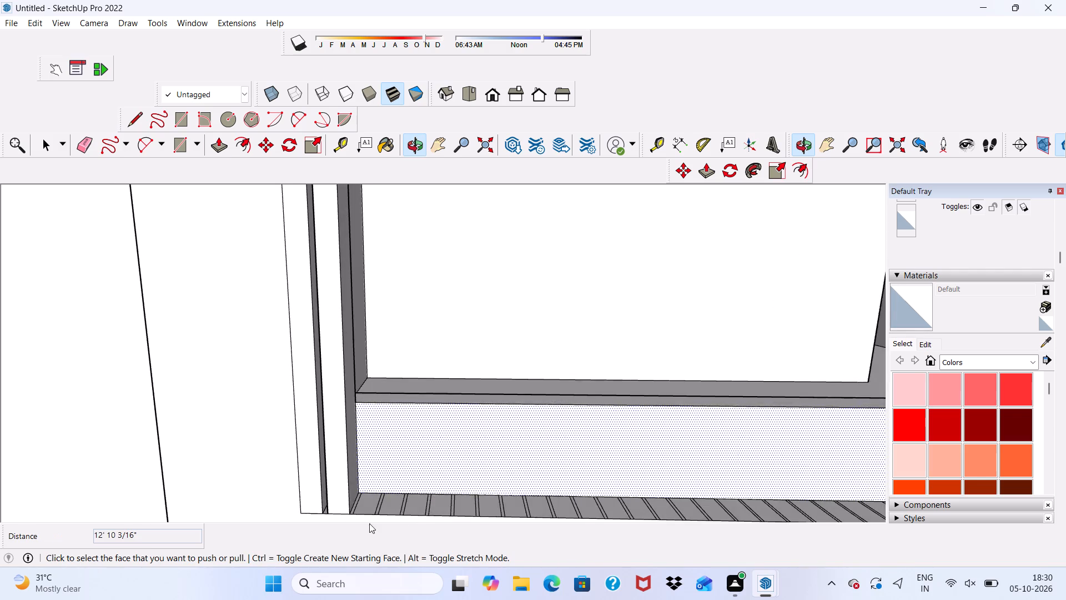
pyautogui.scroll(7, 357, 527)
pyautogui.click(360, 493)
pyautogui.scroll(-3, 345, 458)
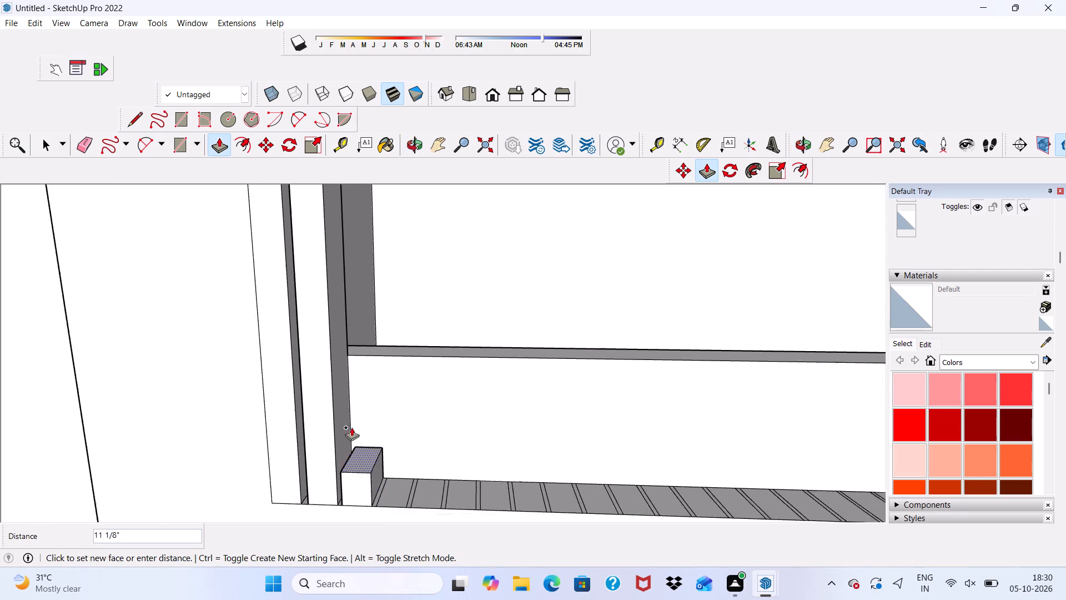
pyautogui.scroll(-4, 351, 427)
pyautogui.scroll(1, 336, 382)
pyautogui.scroll(-20, 342, 378)
pyautogui.scroll(-3, 342, 378)
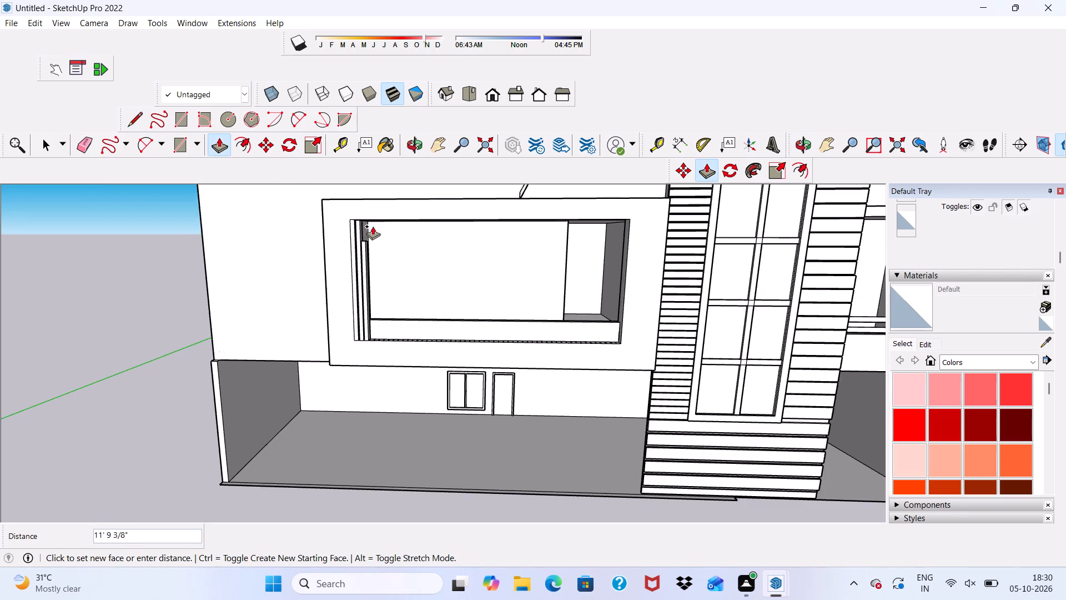
pyautogui.scroll(5, 368, 221)
pyautogui.click(371, 218)
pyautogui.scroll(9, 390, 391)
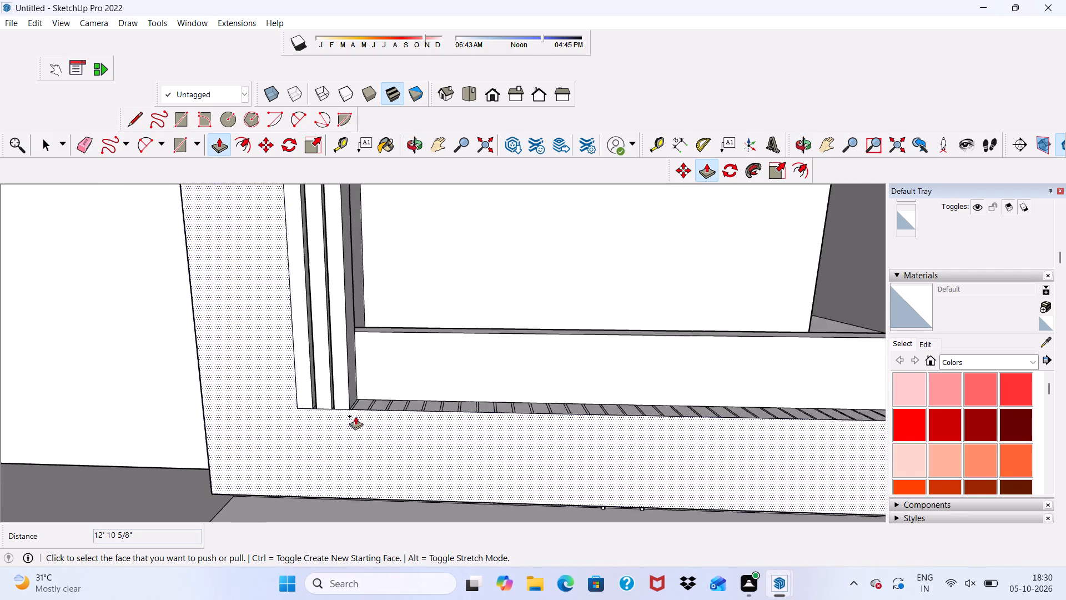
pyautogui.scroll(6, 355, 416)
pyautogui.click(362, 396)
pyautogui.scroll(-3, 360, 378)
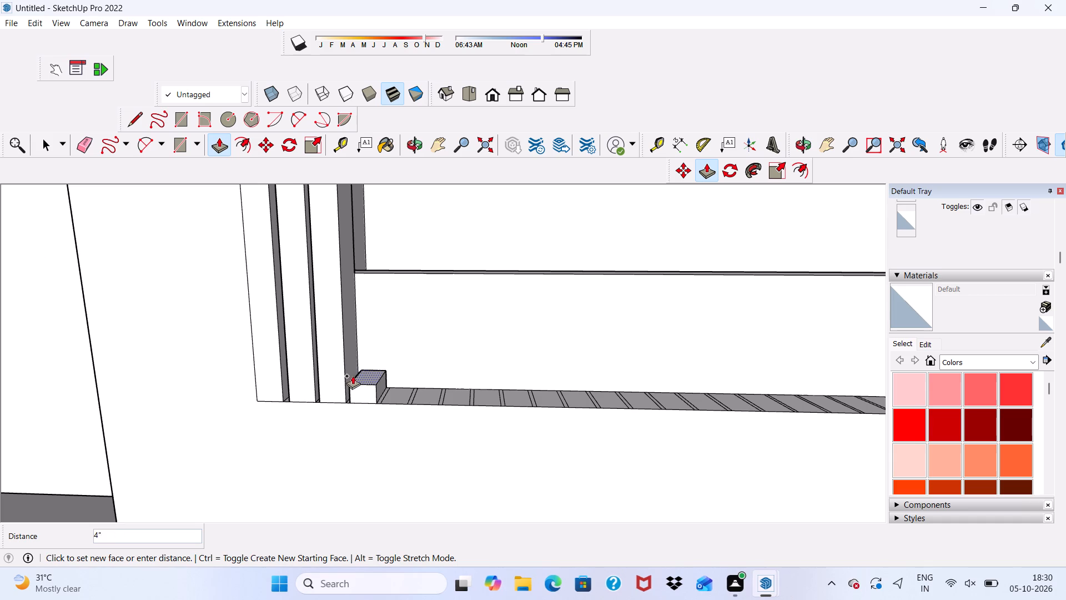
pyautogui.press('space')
# Draw a circle of about 3 3/8" radius on the balcony opening's inner side jamb, just above the low parapet.
pyautogui.scroll(-3, 353, 376)
pyautogui.moveTo(368, 367); pyautogui.dragTo(81, 396, button='middle')
pyautogui.scroll(4, 395, 283)
pyautogui.scroll(-9, 394, 218)
pyautogui.moveTo(581, 224); pyautogui.dragTo(547, 232, button='middle')
pyautogui.scroll(-4, 556, 228)
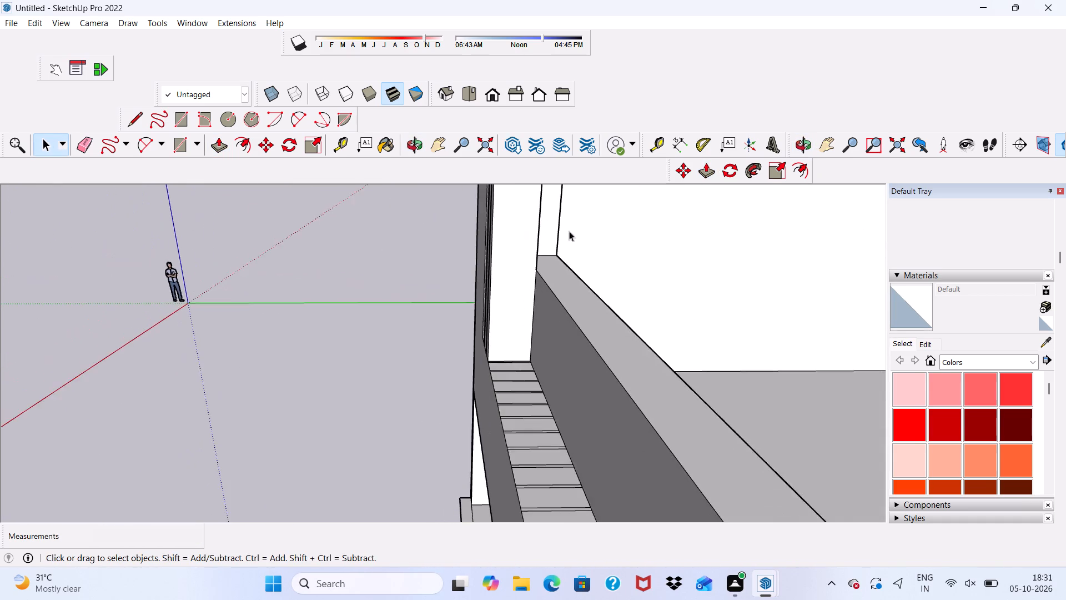
pyautogui.scroll(-2, 569, 231)
pyautogui.scroll(1, 565, 216)
pyautogui.scroll(-7, 568, 219)
pyautogui.scroll(5, 604, 207)
pyautogui.scroll(-5, 598, 208)
pyautogui.moveTo(592, 218); pyautogui.dragTo(504, 212, button='middle')
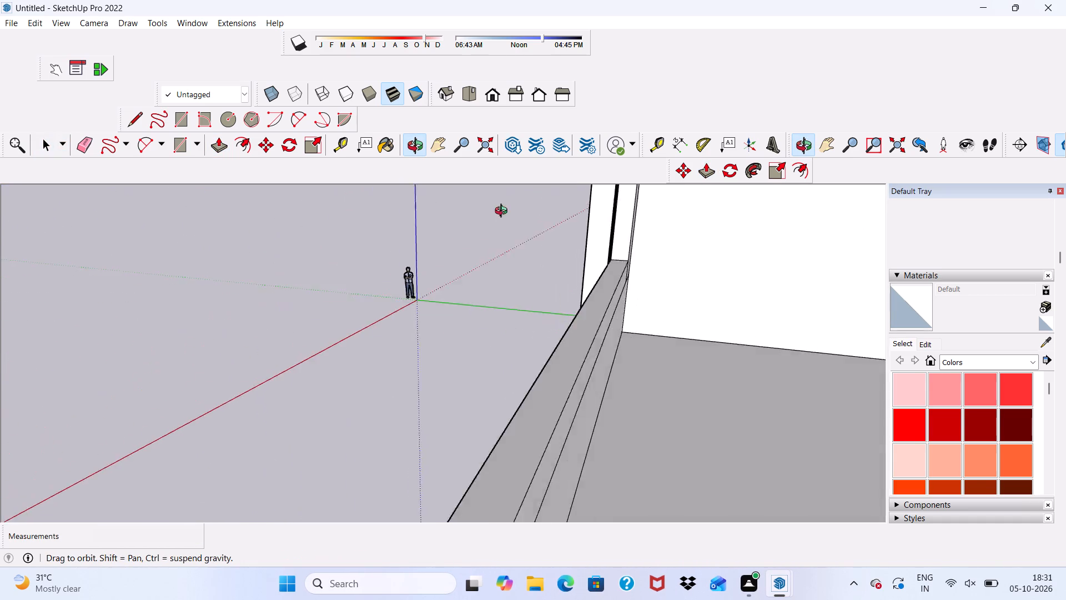
pyautogui.moveTo(504, 212); pyautogui.dragTo(520, 196, button='middle')
pyautogui.middleClick(521, 195)
pyautogui.scroll(3, 621, 235)
pyautogui.scroll(-3, 601, 213)
pyautogui.scroll(1, 578, 263)
pyautogui.scroll(-7, 576, 272)
pyautogui.scroll(4, 577, 201)
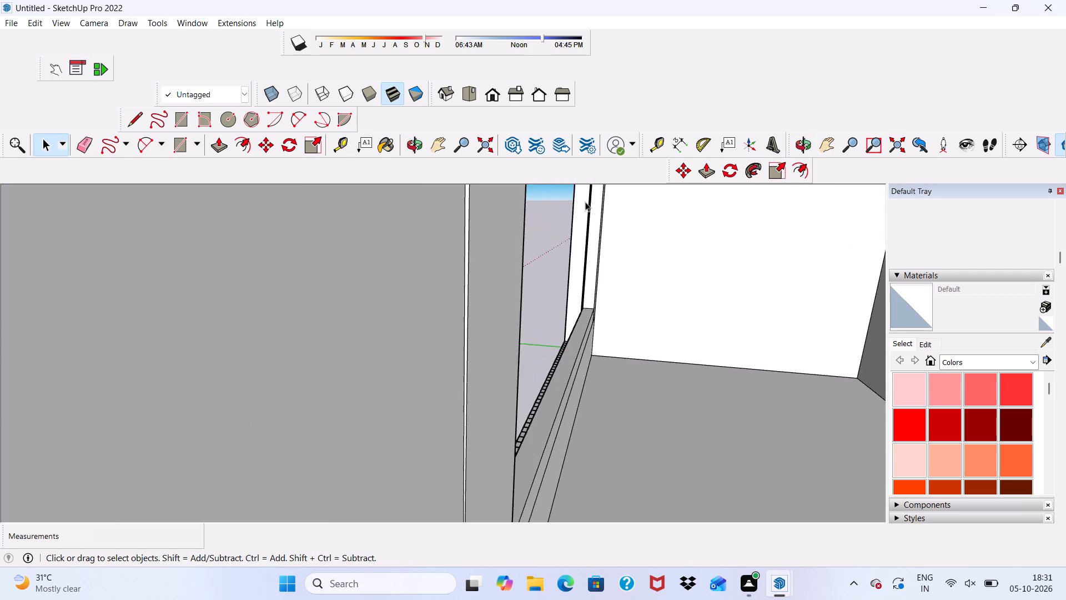
pyautogui.scroll(5, 592, 204)
pyautogui.moveTo(605, 207); pyautogui.dragTo(589, 204, button='middle')
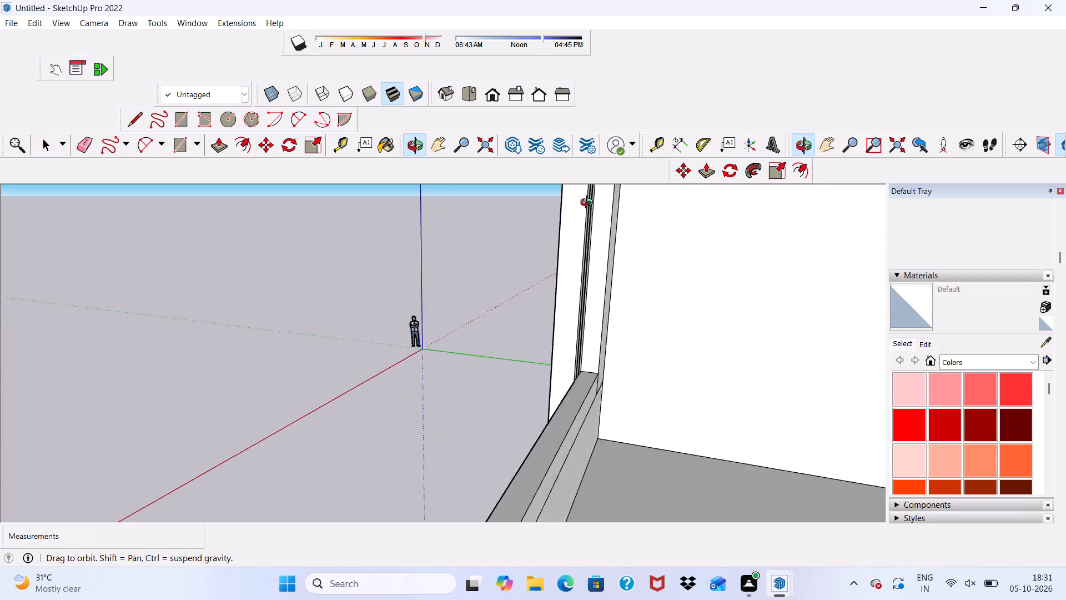
pyautogui.moveTo(589, 204); pyautogui.dragTo(601, 194, button='middle')
pyautogui.click(228, 124)
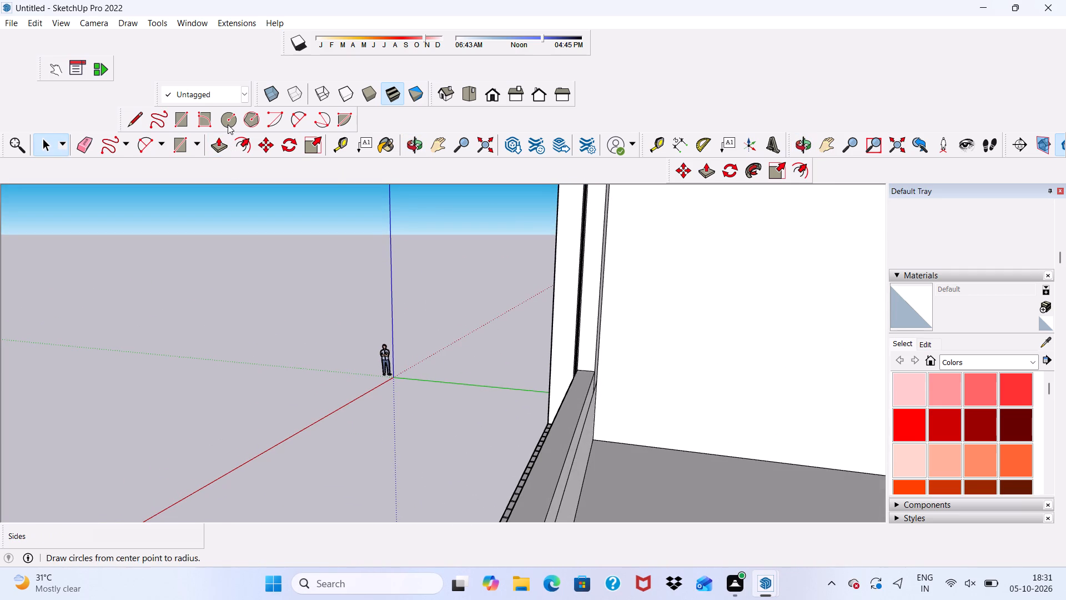
pyautogui.scroll(6, 621, 332)
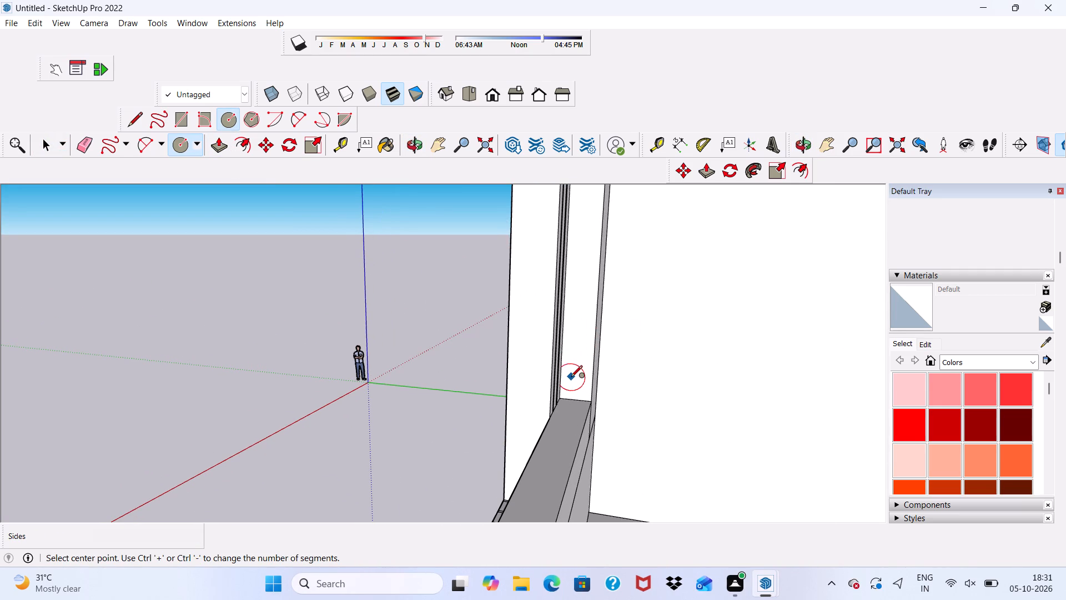
pyautogui.click(577, 385)
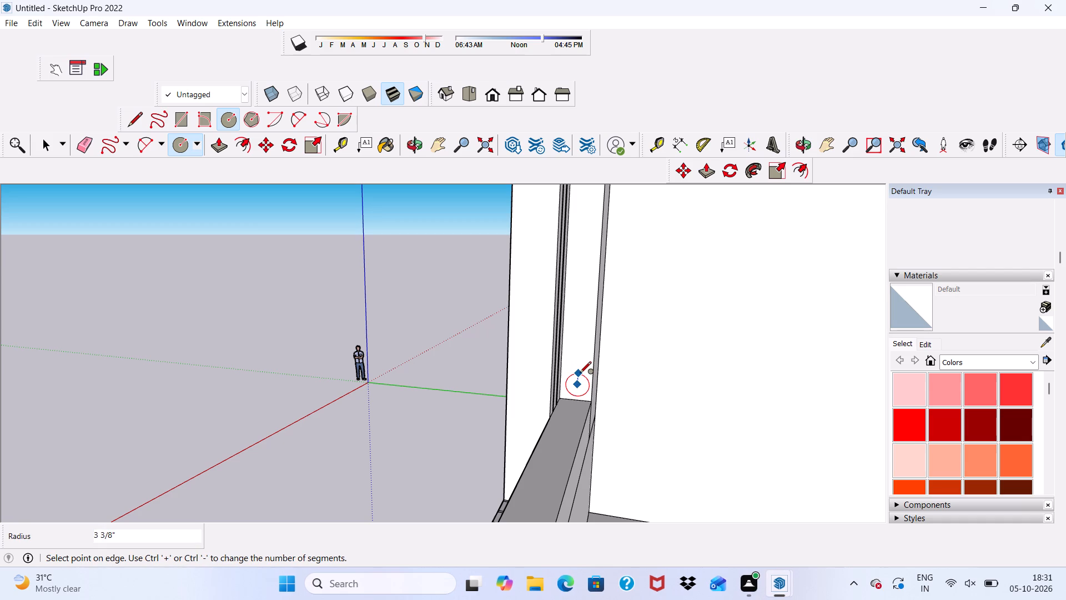
pyautogui.click(580, 374)
pyautogui.press('space')
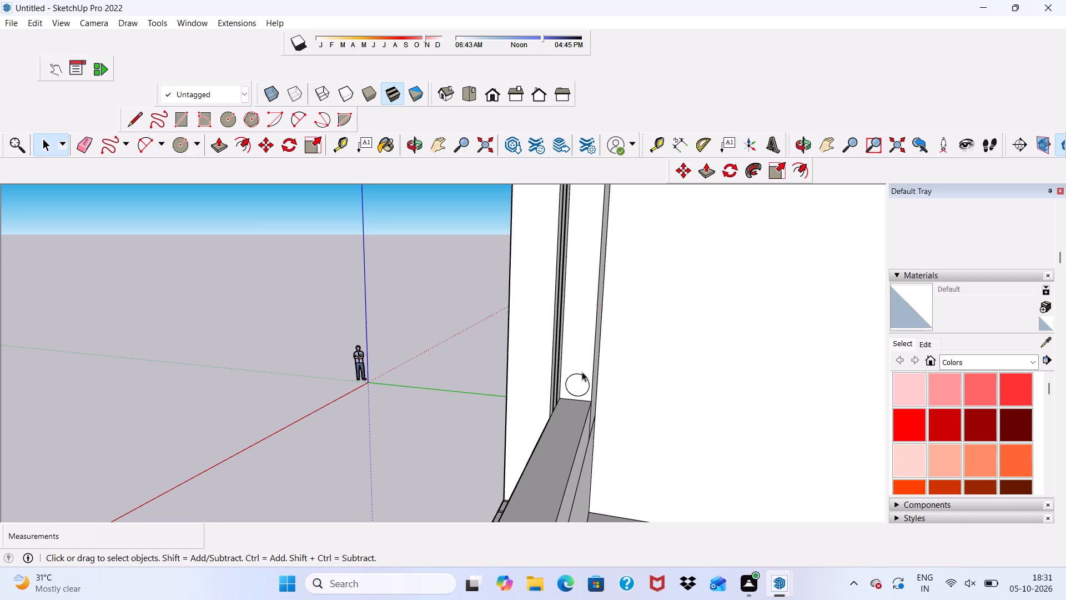
# Copy the circle straight up the jamb about 10 1/2" and multiply it into four evenly spaced copies.
pyautogui.doubleClick(579, 379)
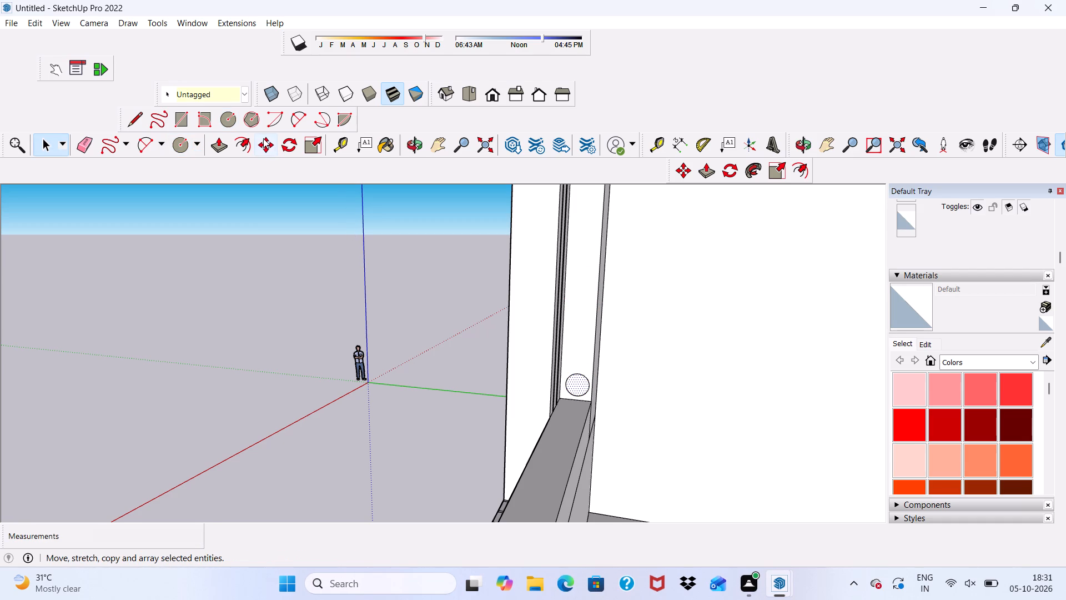
pyautogui.click(263, 138)
pyautogui.click(578, 386)
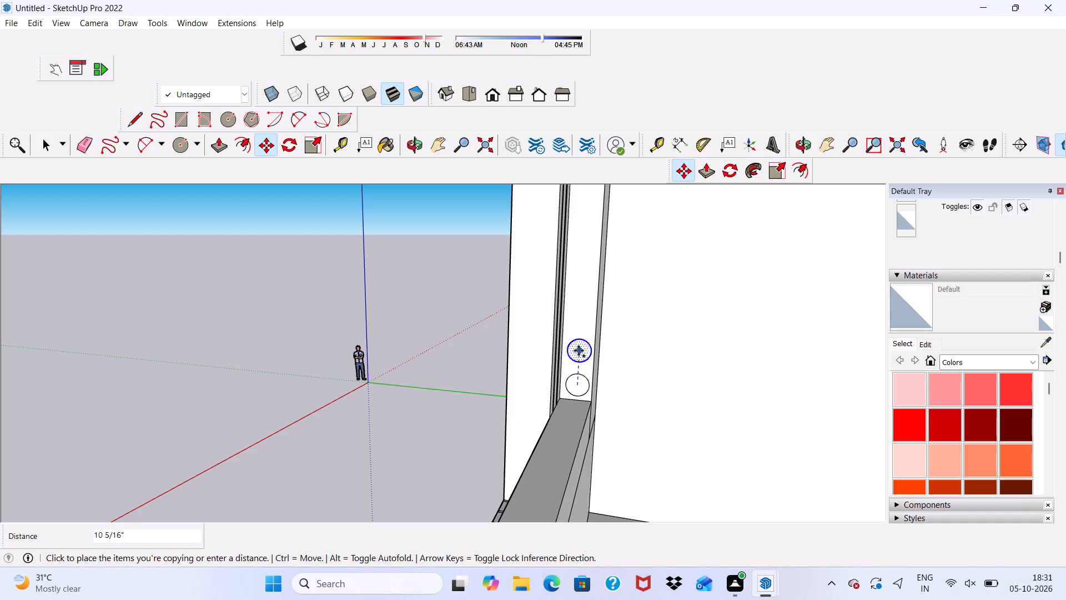
pyautogui.click(579, 350)
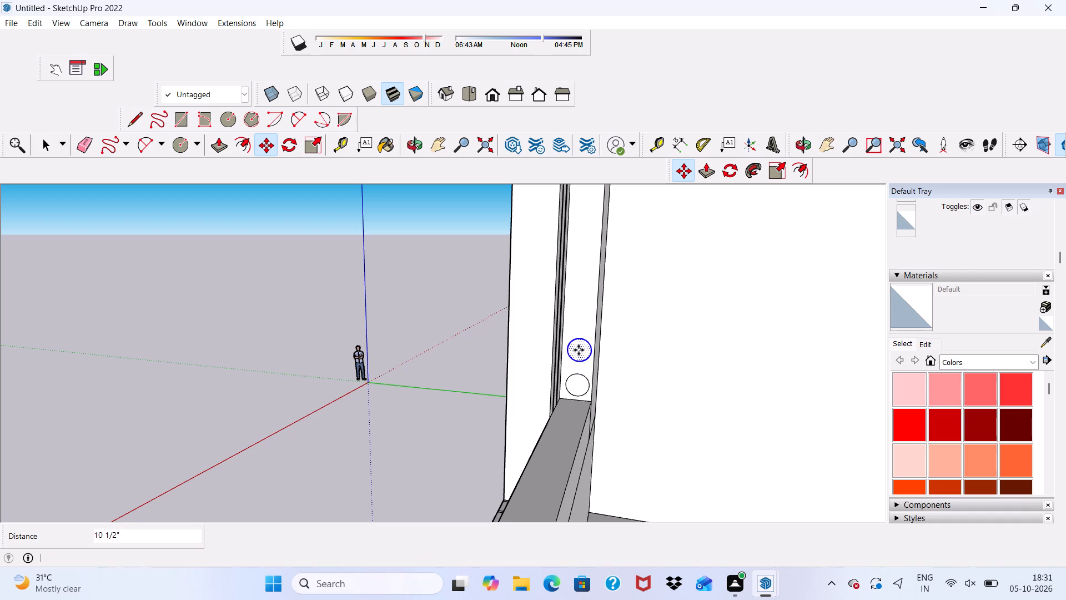
pyautogui.hotkey('shift', '*')
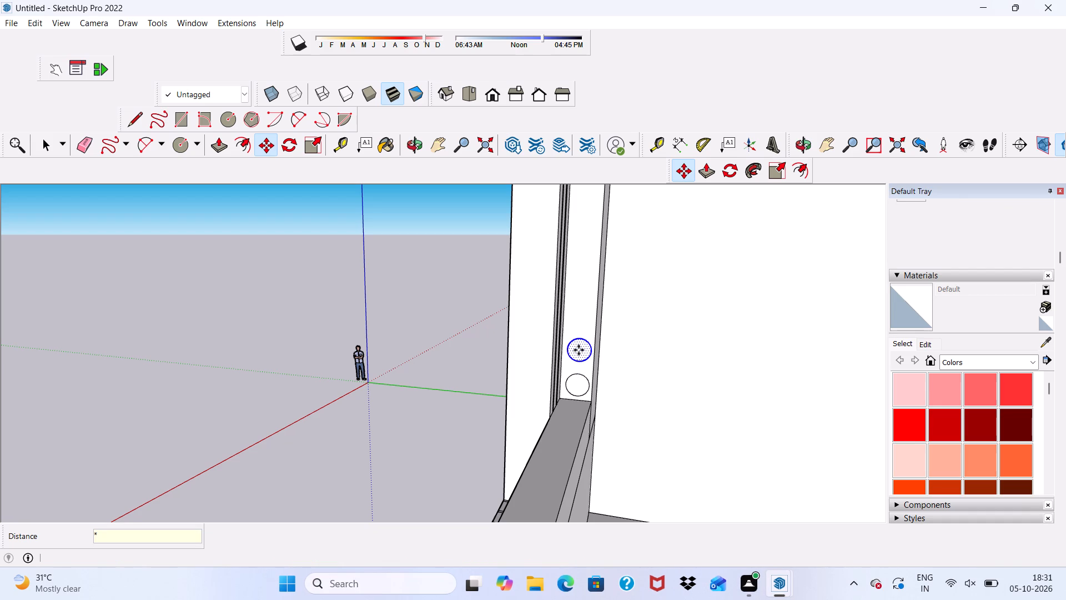
pyautogui.press('4')
pyautogui.press('Return')
pyautogui.scroll(-5, 485, 403)
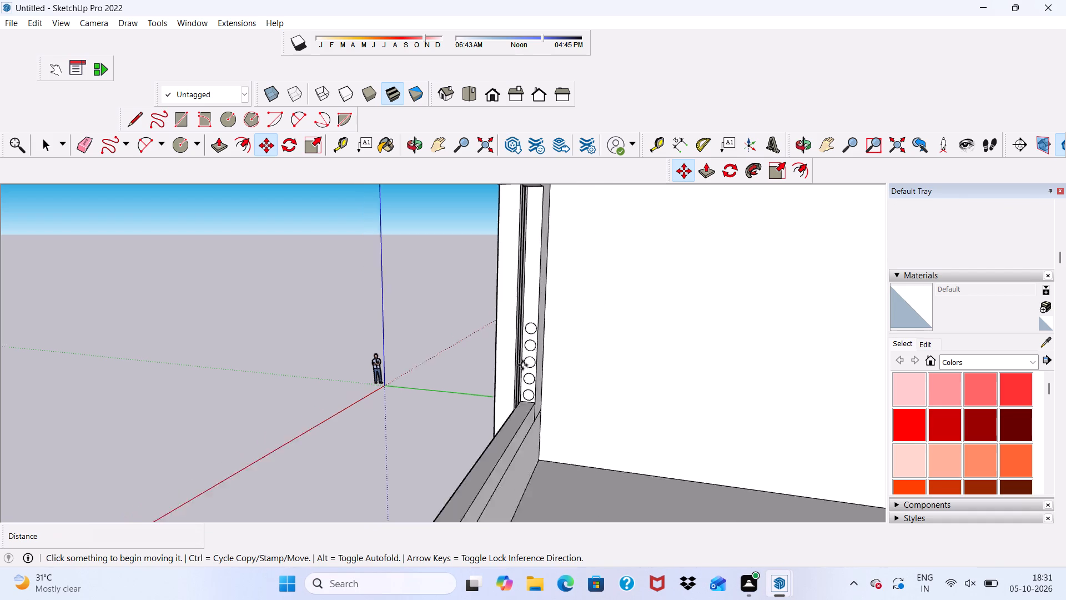
# Push/Pull the topmost circle about 29' 10 1/2" across the balcony opening to form a horizontal rail.
pyautogui.scroll(1, 590, 323)
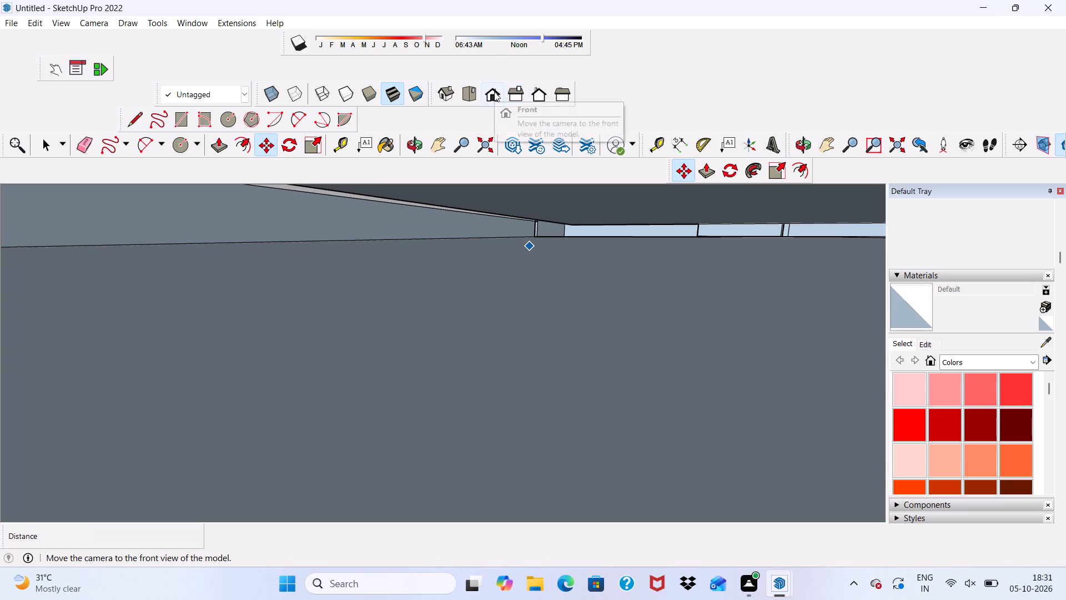
pyautogui.click(494, 92)
pyautogui.scroll(-9, 485, 149)
pyautogui.moveTo(683, 246); pyautogui.dragTo(555, 281, button='middle')
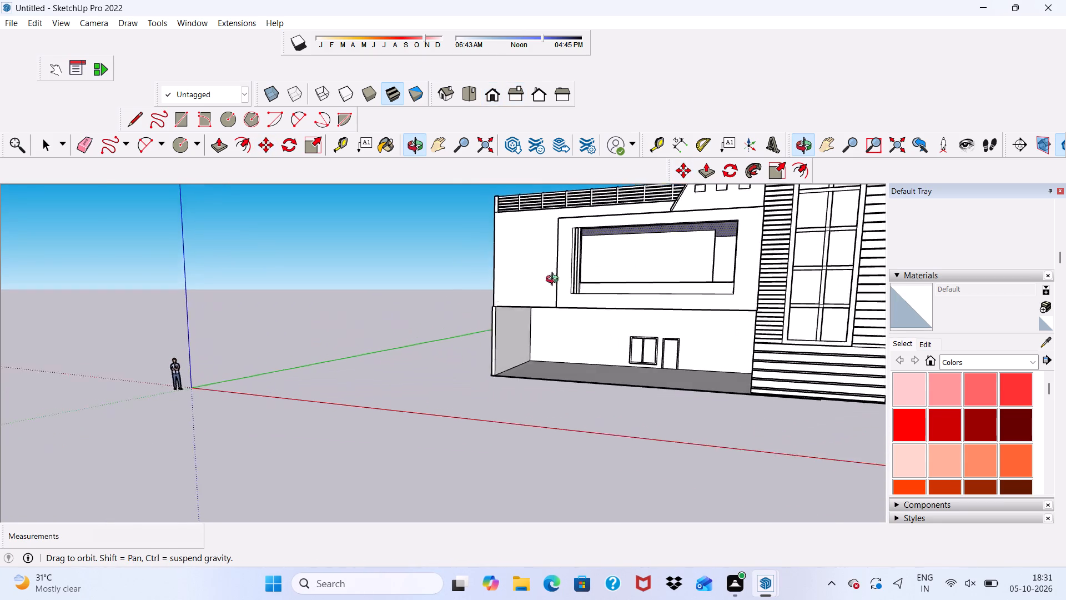
pyautogui.moveTo(555, 281); pyautogui.dragTo(445, 294, button='middle')
pyautogui.scroll(9, 499, 294)
pyautogui.press('space')
pyautogui.scroll(1, 587, 274)
pyautogui.moveTo(561, 277); pyautogui.dragTo(435, 281, button='middle')
pyautogui.middleClick(435, 281)
pyautogui.middleClick(433, 281)
pyautogui.scroll(6, 481, 267)
pyautogui.scroll(-1, 488, 264)
pyautogui.scroll(3, 484, 266)
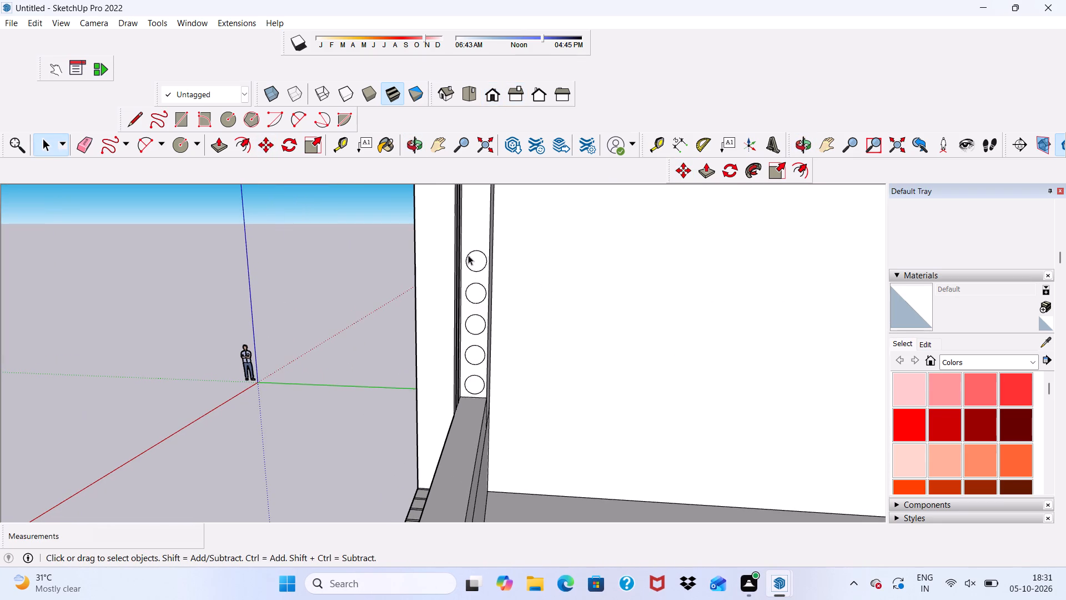
pyautogui.click(468, 255)
pyautogui.click(474, 260)
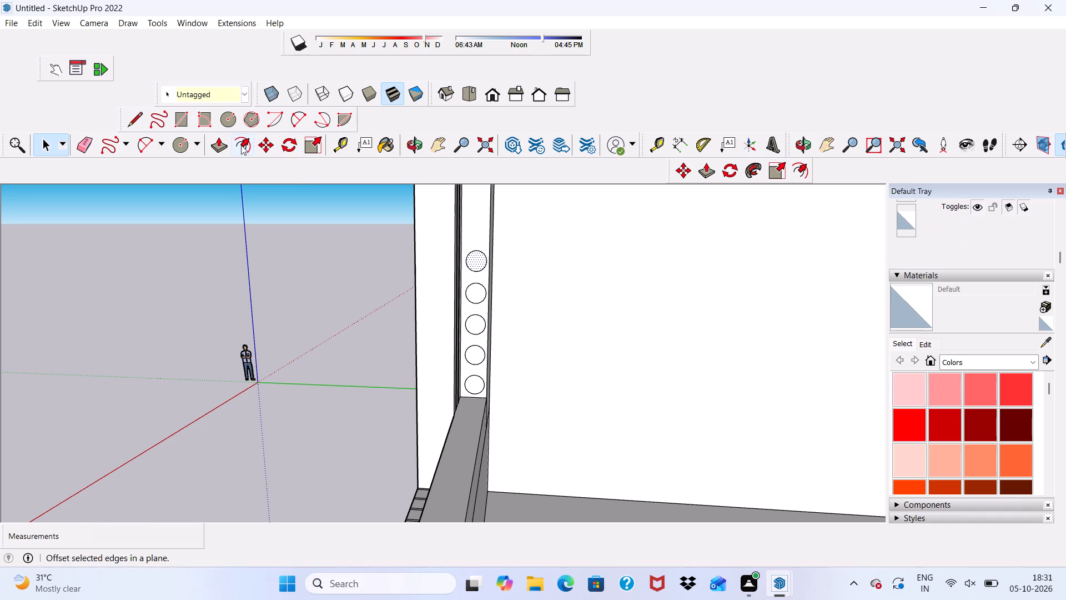
pyautogui.click(216, 144)
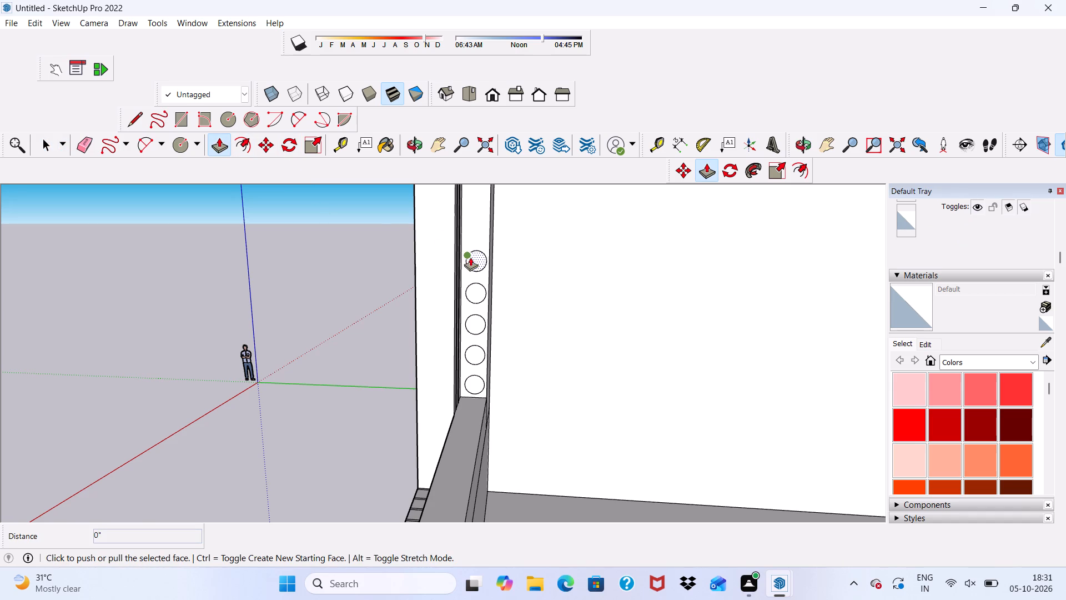
pyautogui.click(475, 255)
pyautogui.scroll(-13, 456, 264)
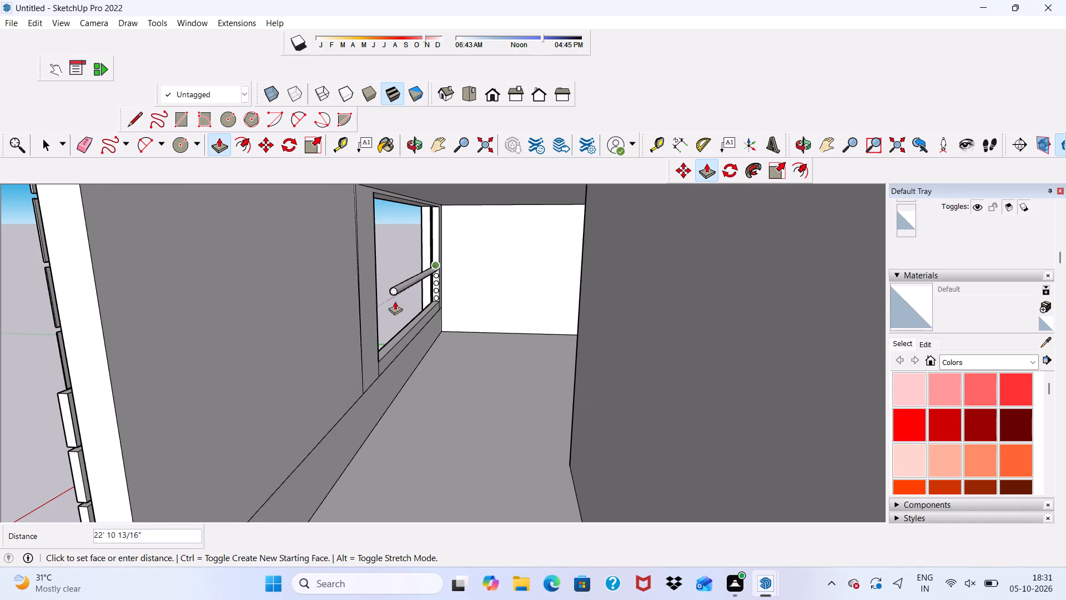
pyautogui.click(368, 306)
# Push/Pull the second circle from the top about 28' 9 3/16" across to the opening's opposite jamb.
pyautogui.scroll(6, 480, 291)
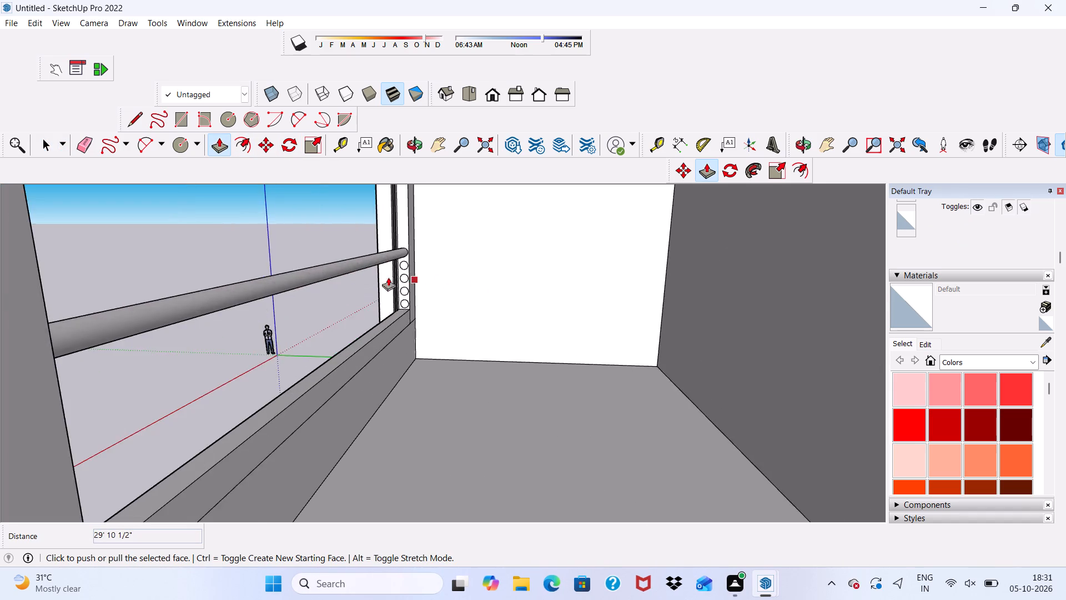
pyautogui.scroll(8, 388, 277)
pyautogui.press('space')
pyautogui.click(424, 255)
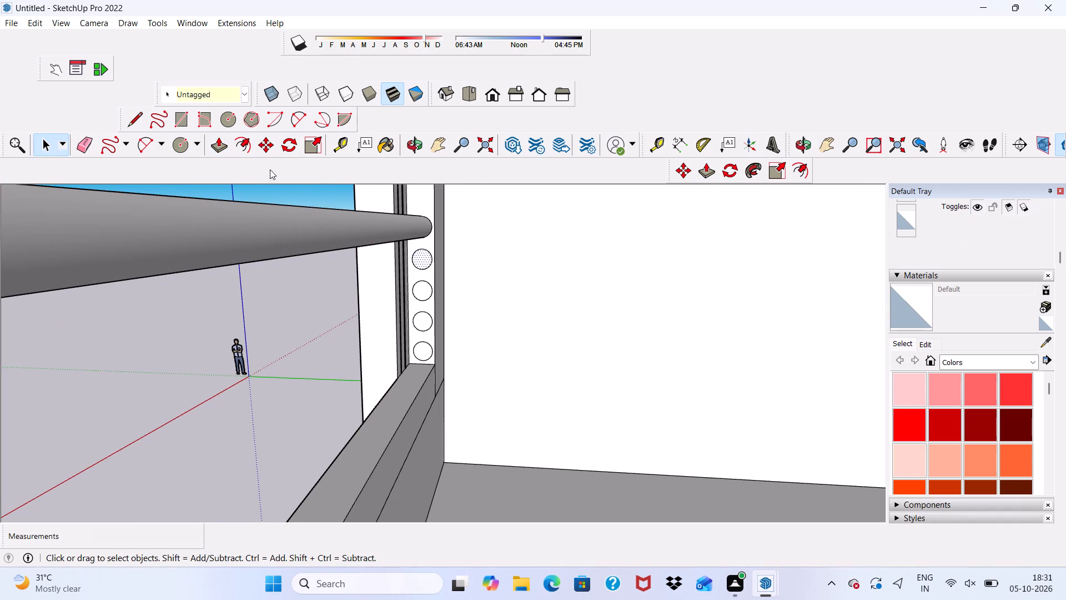
pyautogui.click(215, 142)
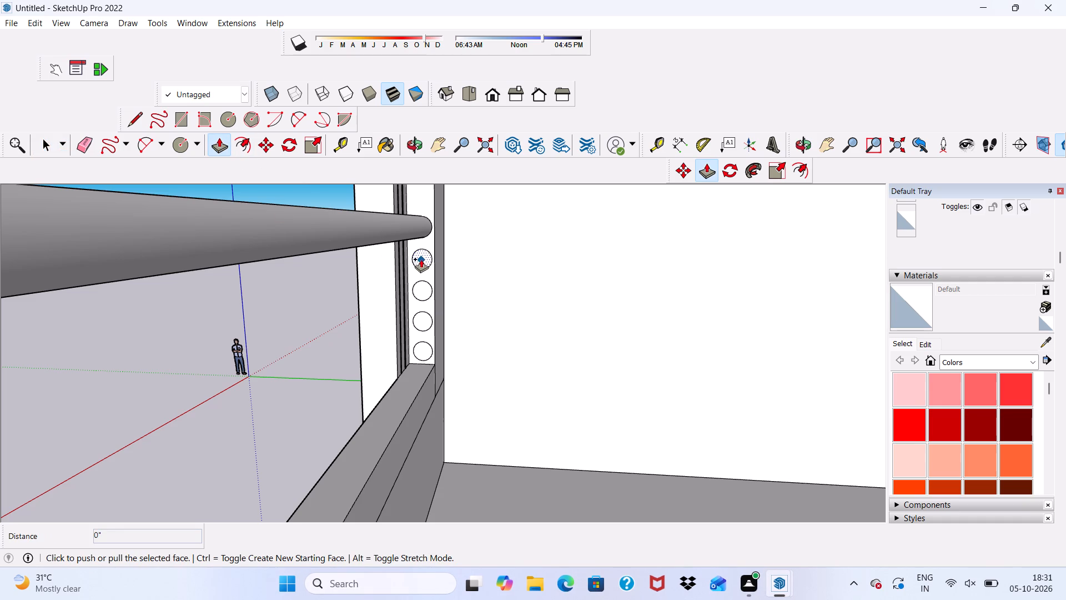
pyautogui.click(421, 254)
pyautogui.scroll(-5, 408, 262)
pyautogui.scroll(-3, 266, 288)
pyautogui.scroll(-8, 120, 322)
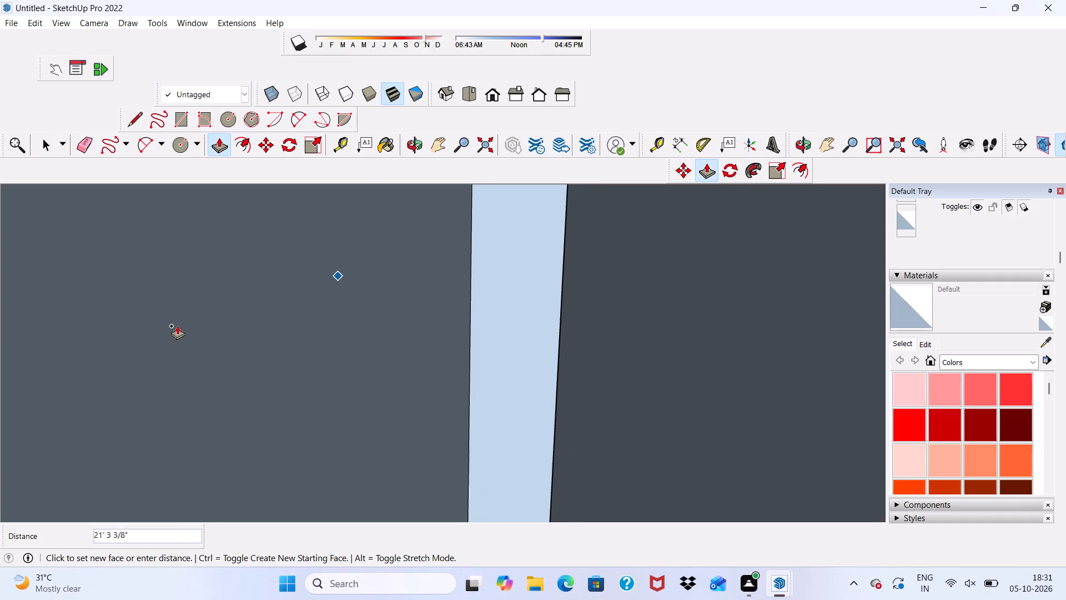
pyautogui.scroll(-4, 177, 326)
pyautogui.scroll(-13, 376, 167)
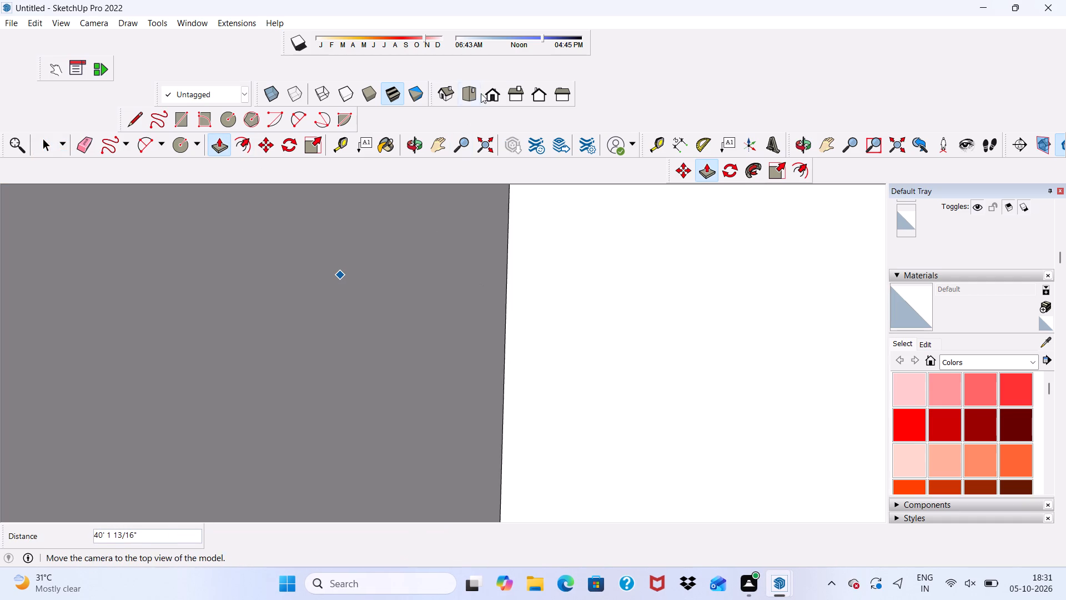
pyautogui.click(485, 93)
pyautogui.scroll(-4, 509, 199)
pyautogui.scroll(3, 767, 249)
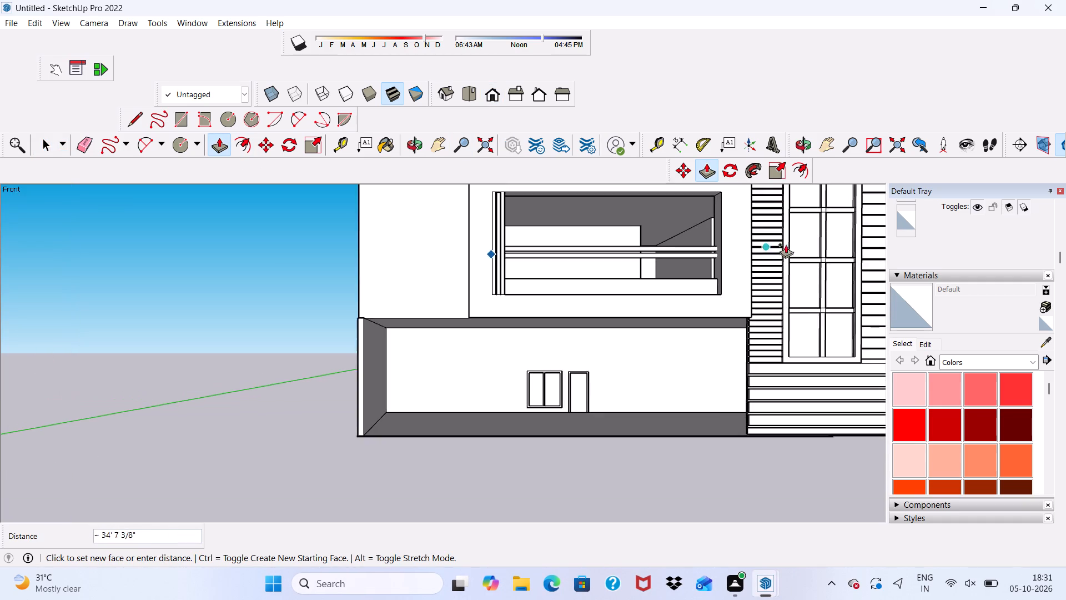
pyautogui.scroll(8, 786, 244)
pyautogui.scroll(6, 688, 253)
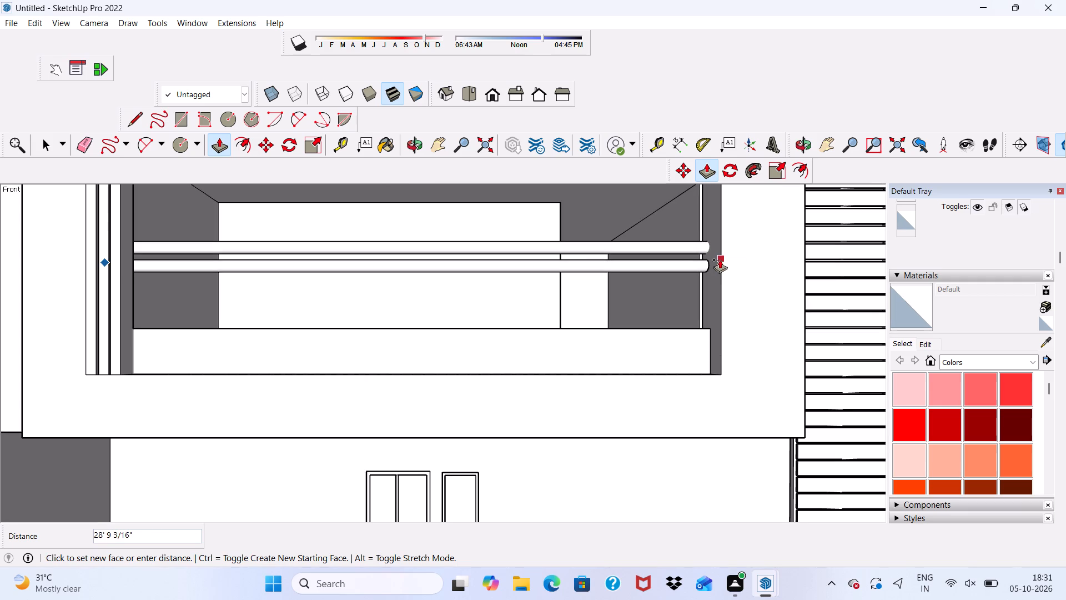
pyautogui.click(722, 262)
# Push/Pull the middle circle about 28' 9 1/16" across the balcony opening as the third rail.
pyautogui.moveTo(671, 284); pyautogui.dragTo(268, 307, button='middle')
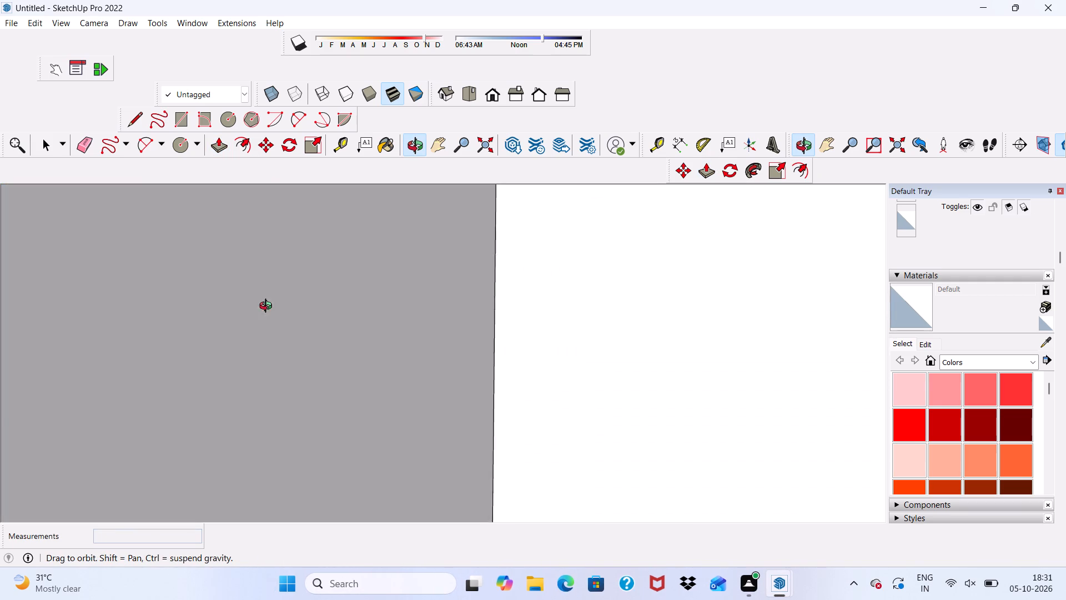
pyautogui.moveTo(268, 307); pyautogui.dragTo(336, 311, button='middle')
pyautogui.scroll(9, 356, 303)
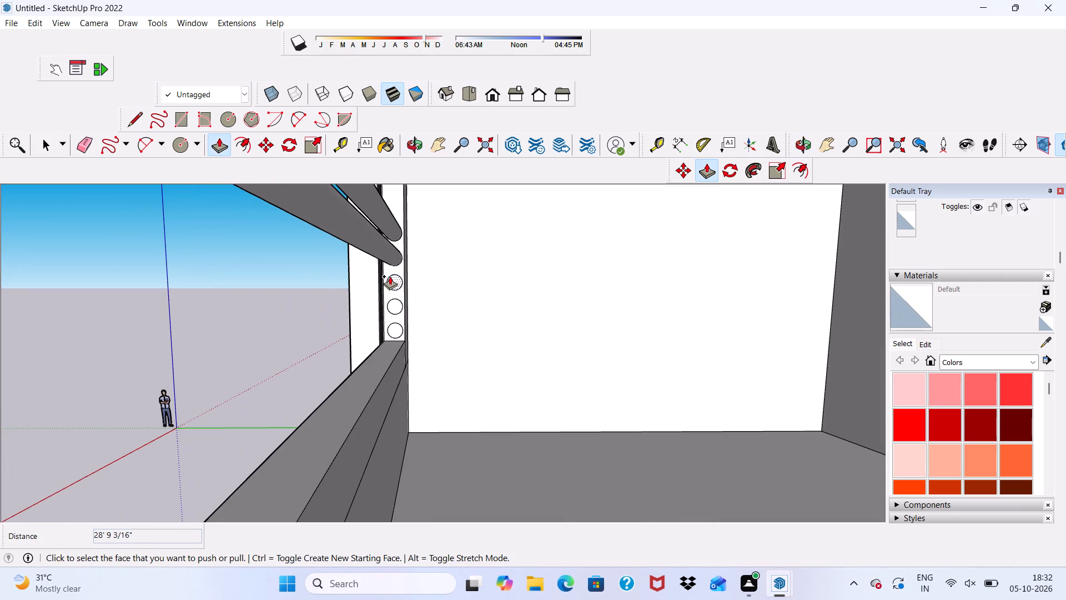
pyautogui.click(390, 276)
pyautogui.scroll(-7, 341, 289)
pyautogui.scroll(3, 353, 283)
pyautogui.scroll(-5, 355, 283)
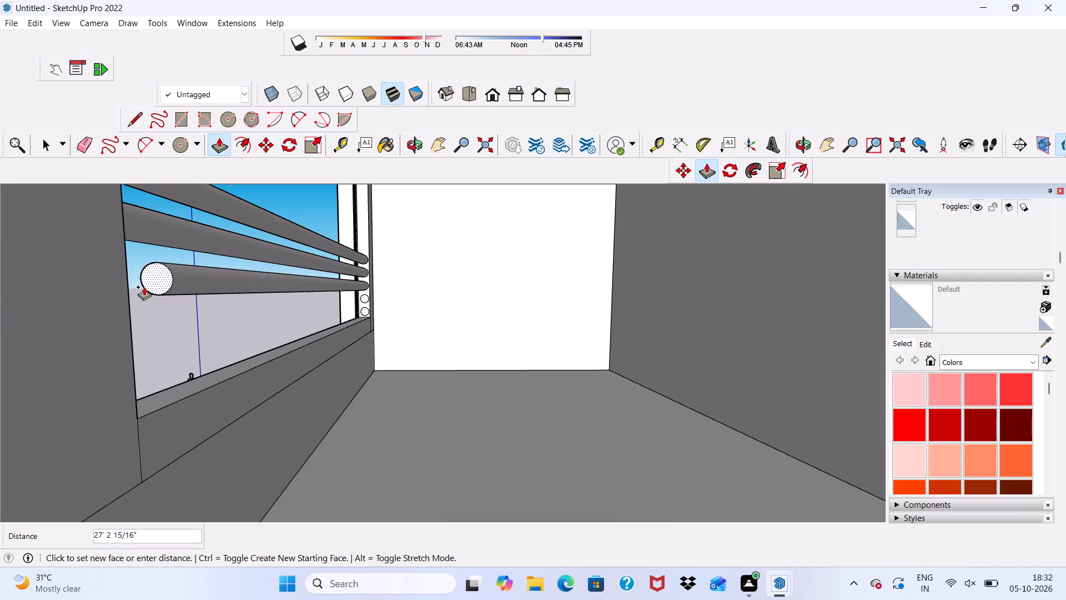
pyautogui.click(93, 291)
# Push/Pull the fourth circle from the top about 28' 7 15/16" across the balcony opening.
pyautogui.scroll(2, 353, 279)
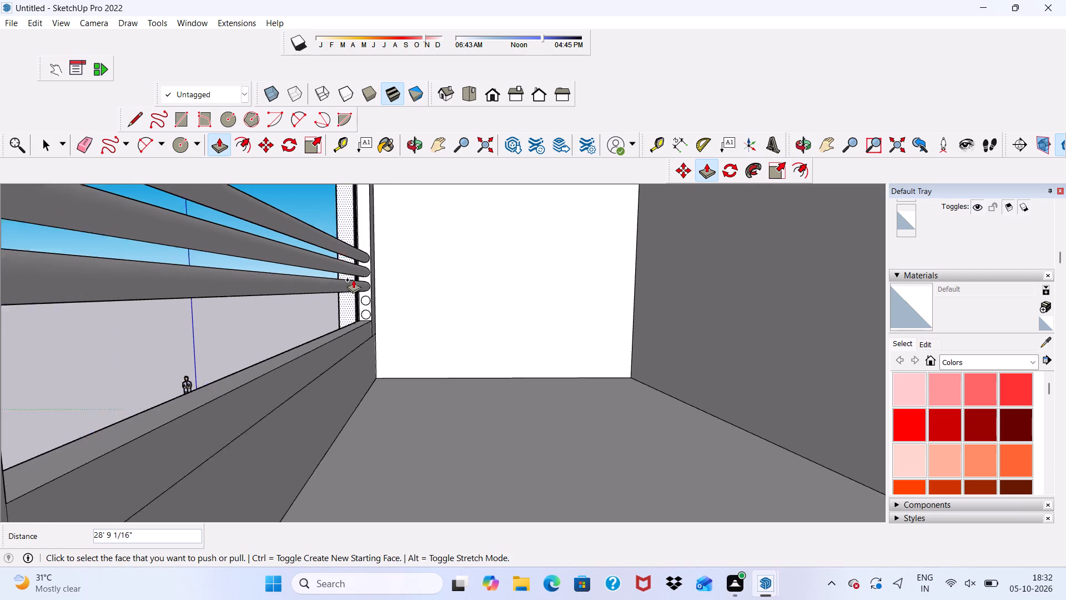
pyautogui.scroll(7, 353, 279)
pyautogui.click(369, 307)
pyautogui.scroll(-9, 336, 306)
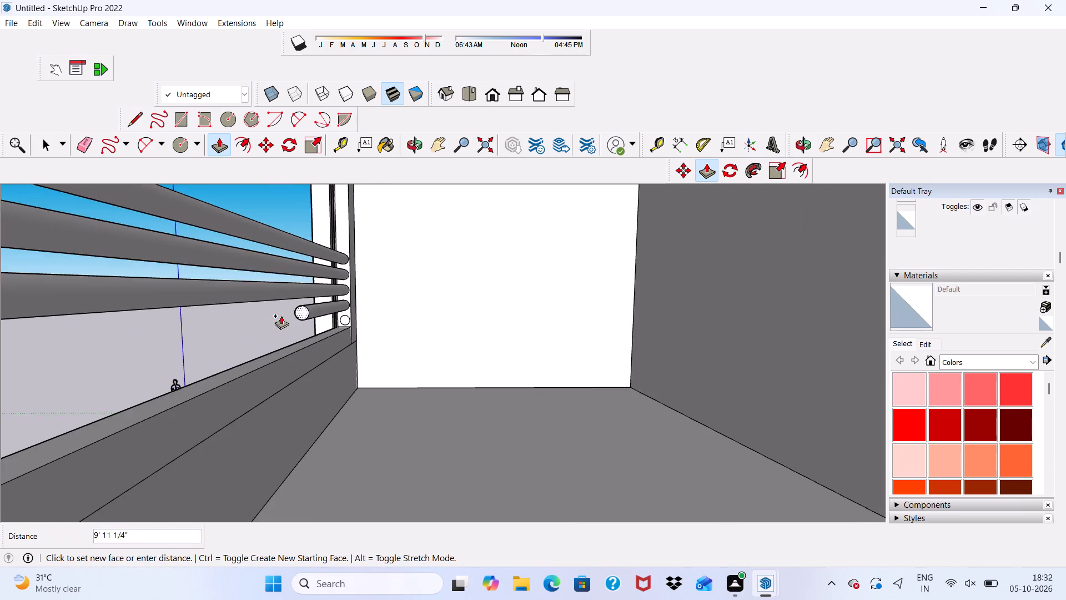
pyautogui.scroll(-3, 281, 316)
pyautogui.scroll(-9, 93, 344)
pyautogui.scroll(1, 67, 348)
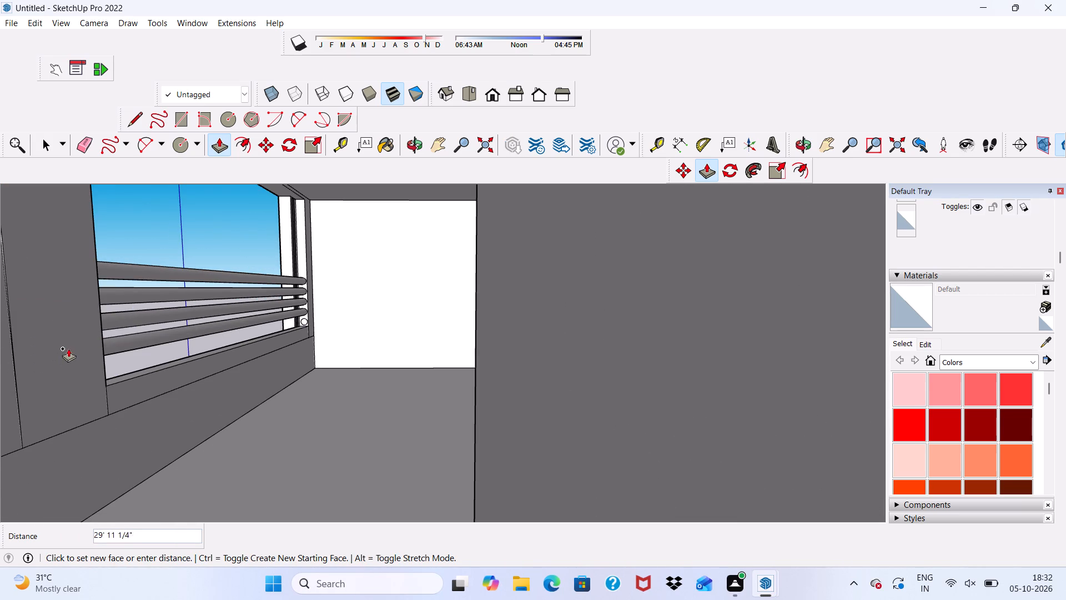
pyautogui.click(98, 349)
# Push/Pull the bottom circle about 29' across the balcony opening to form the fifth horizontal rail.
pyautogui.scroll(8, 255, 371)
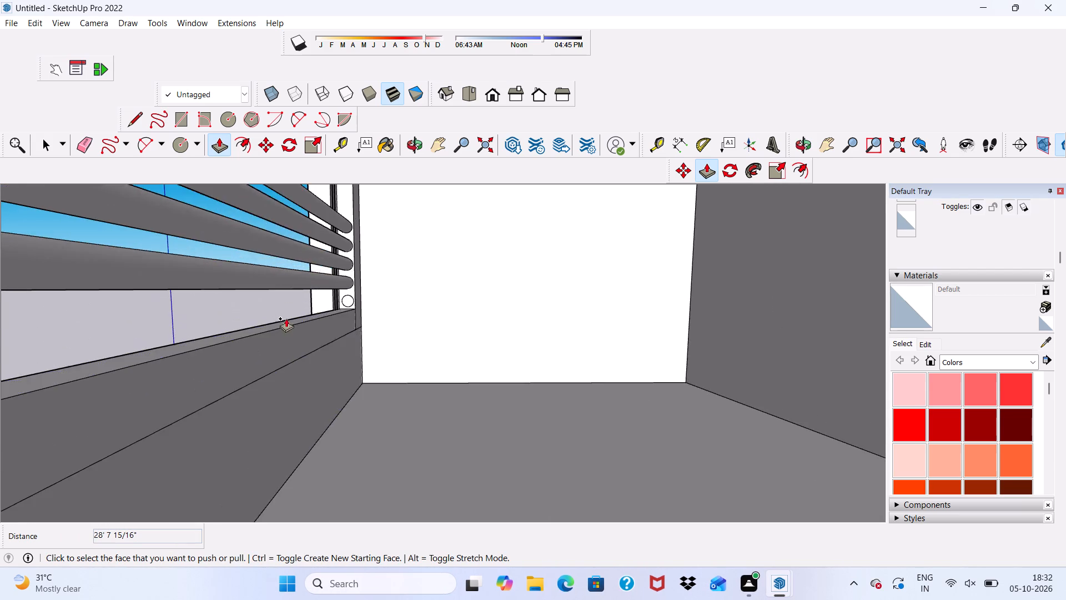
pyautogui.scroll(4, 286, 318)
pyautogui.scroll(2, 365, 296)
pyautogui.click(346, 295)
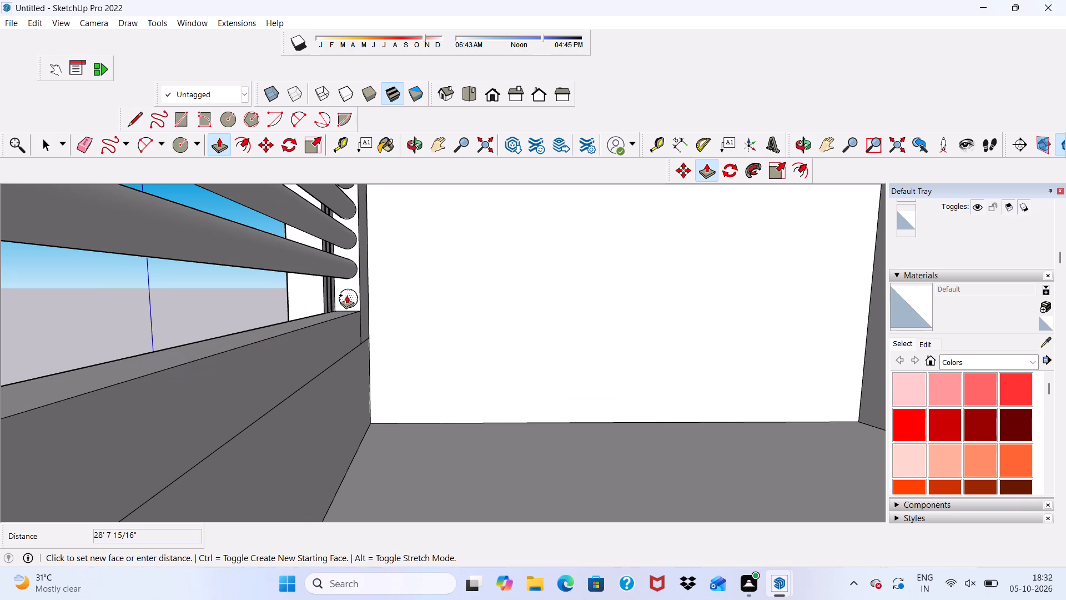
pyautogui.scroll(-20, 339, 298)
pyautogui.scroll(-8, 339, 298)
pyautogui.scroll(-4, 252, 288)
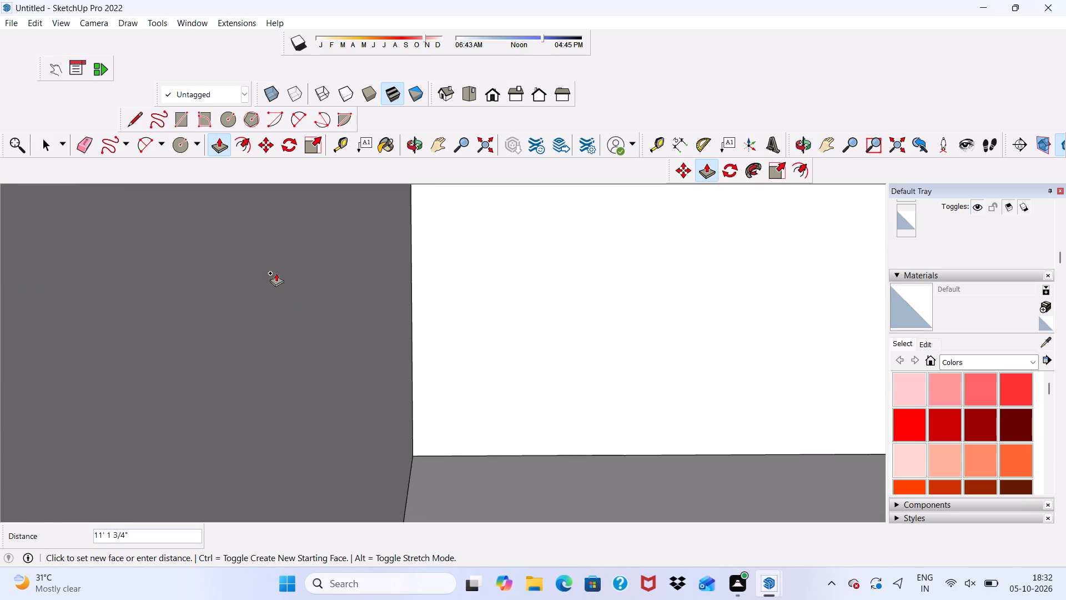
pyautogui.scroll(-3, 549, 74)
pyautogui.click(492, 93)
pyautogui.scroll(-4, 555, 204)
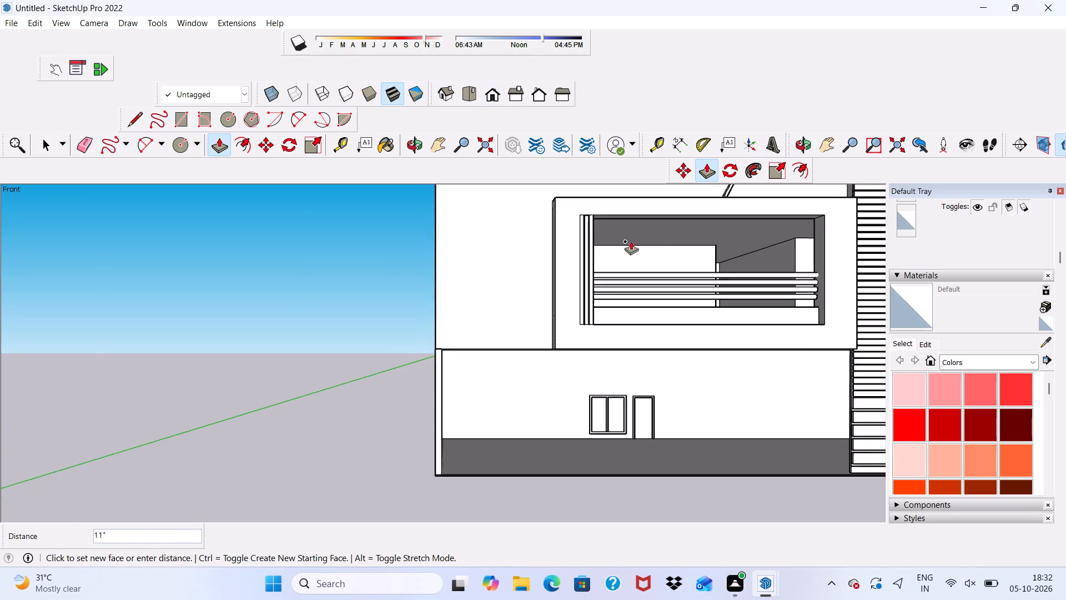
pyautogui.scroll(-1, 631, 241)
pyautogui.scroll(6, 736, 286)
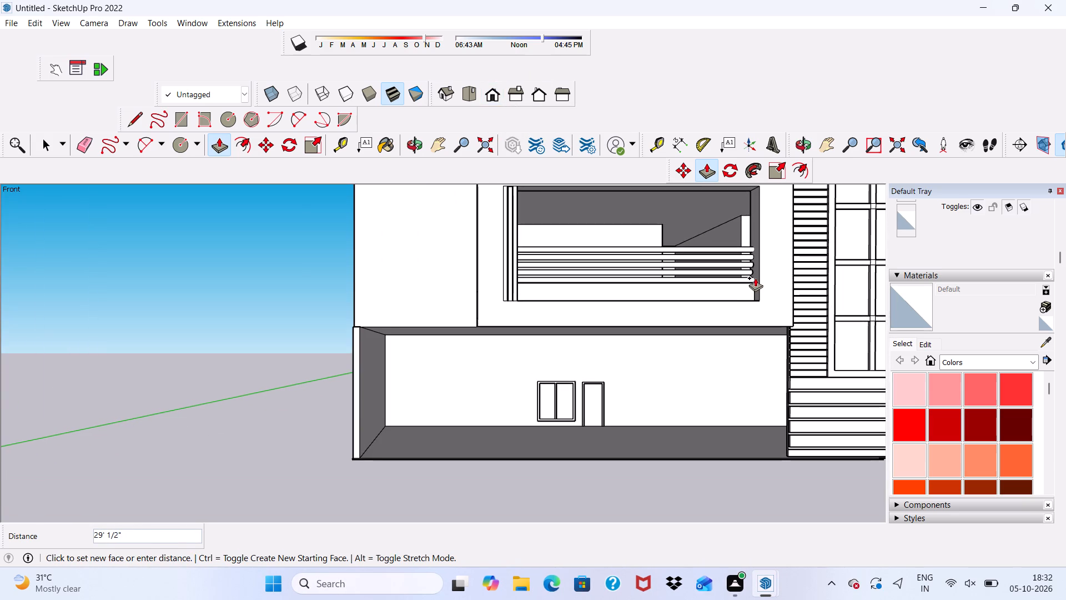
pyautogui.click(755, 278)
pyautogui.scroll(-4, 633, 252)
pyautogui.moveTo(649, 267); pyautogui.dragTo(640, 259)
pyautogui.press('space')
# Examine the balcony's horizontal rails, side fins and rear wall from several angles.
pyautogui.scroll(-3, 430, 231)
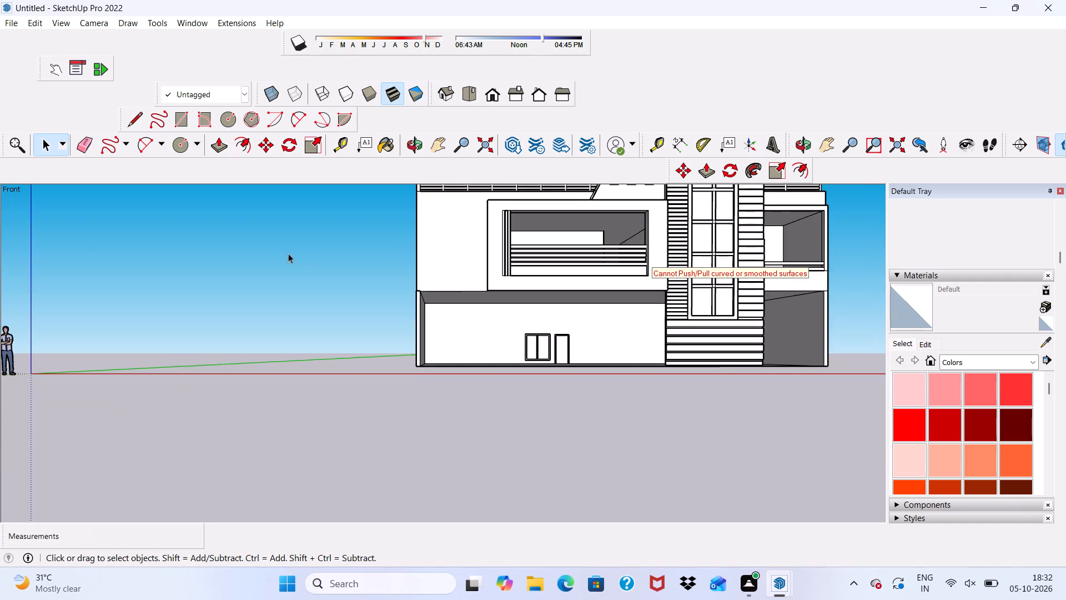
pyautogui.scroll(-3, 288, 253)
pyautogui.moveTo(281, 252); pyautogui.dragTo(243, 311, button='middle')
pyautogui.scroll(10, 582, 251)
pyautogui.moveTo(451, 267); pyautogui.dragTo(515, 202, button='middle')
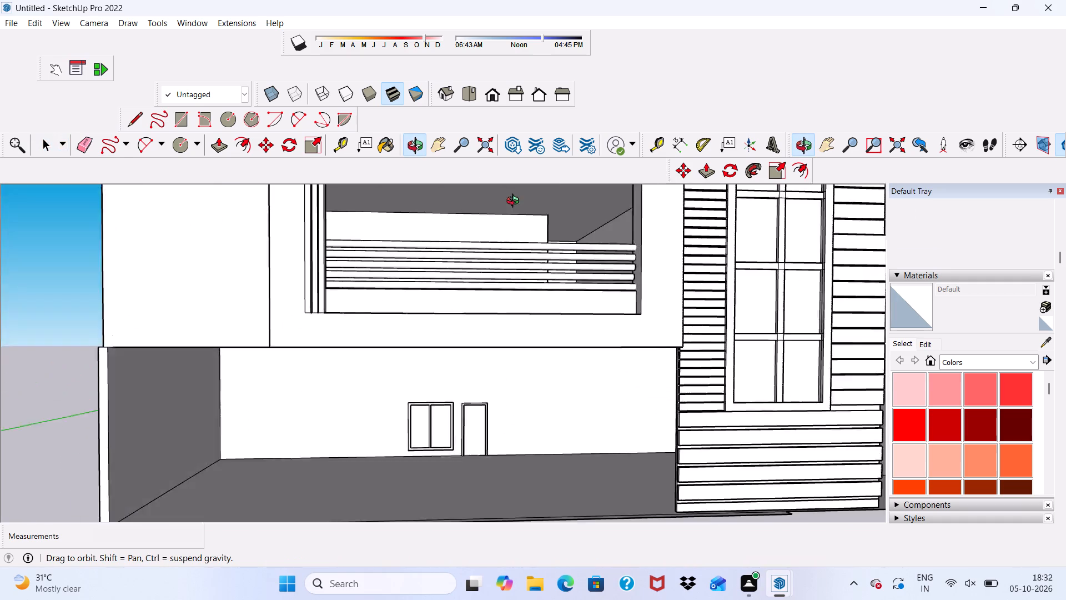
pyautogui.moveTo(515, 202); pyautogui.dragTo(525, 254, button='middle')
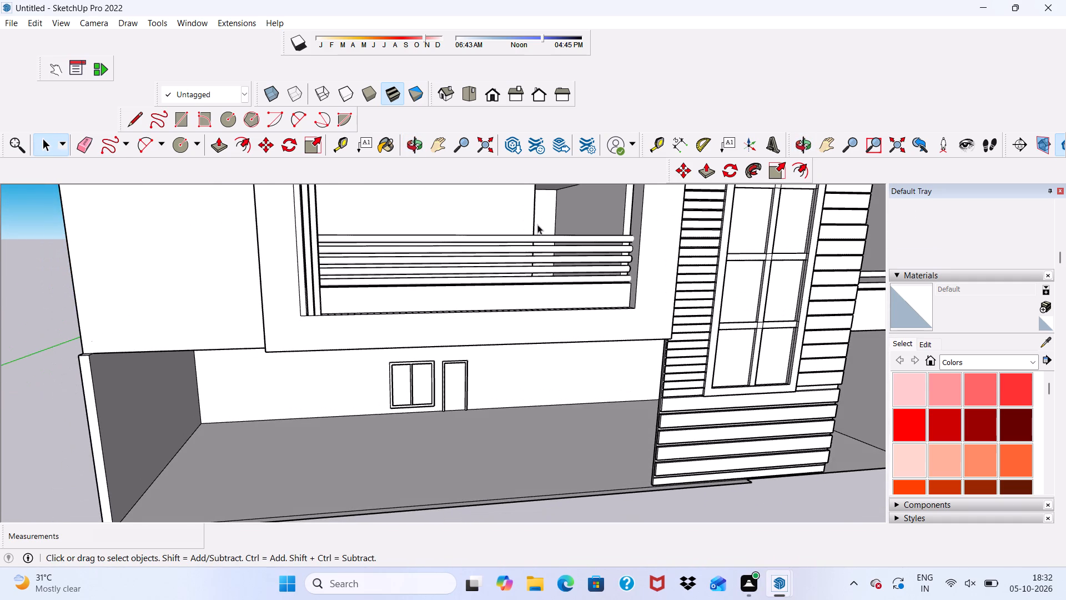
pyautogui.scroll(5, 537, 224)
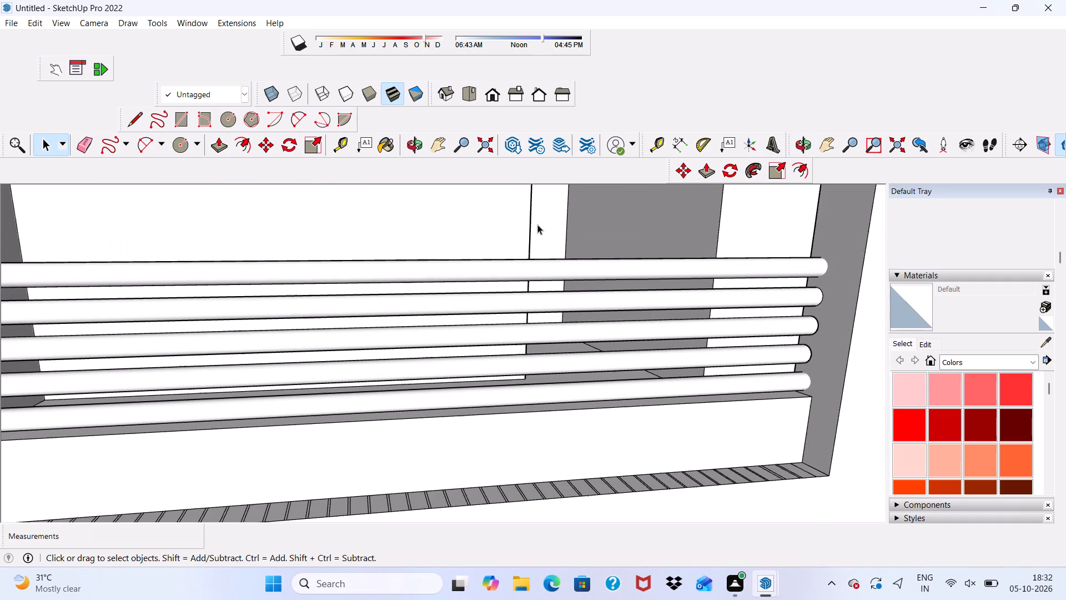
pyautogui.scroll(4, 537, 224)
pyautogui.scroll(-9, 538, 224)
pyautogui.moveTo(648, 203); pyautogui.dragTo(594, 243, button='middle')
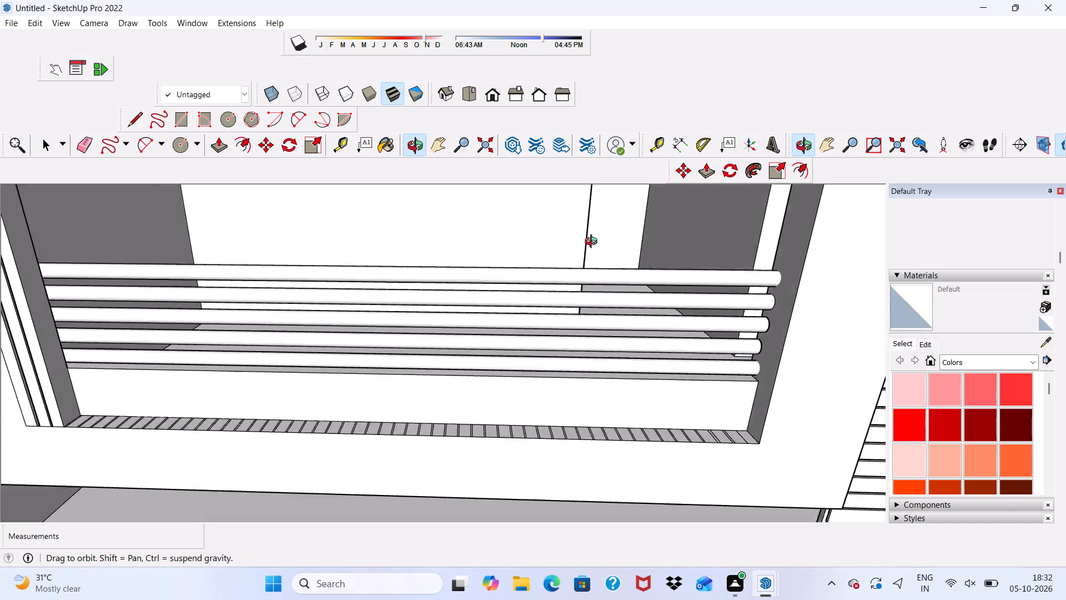
pyautogui.moveTo(594, 243); pyautogui.dragTo(589, 206, button='middle')
pyautogui.scroll(2, 589, 206)
pyautogui.scroll(-10, 513, 246)
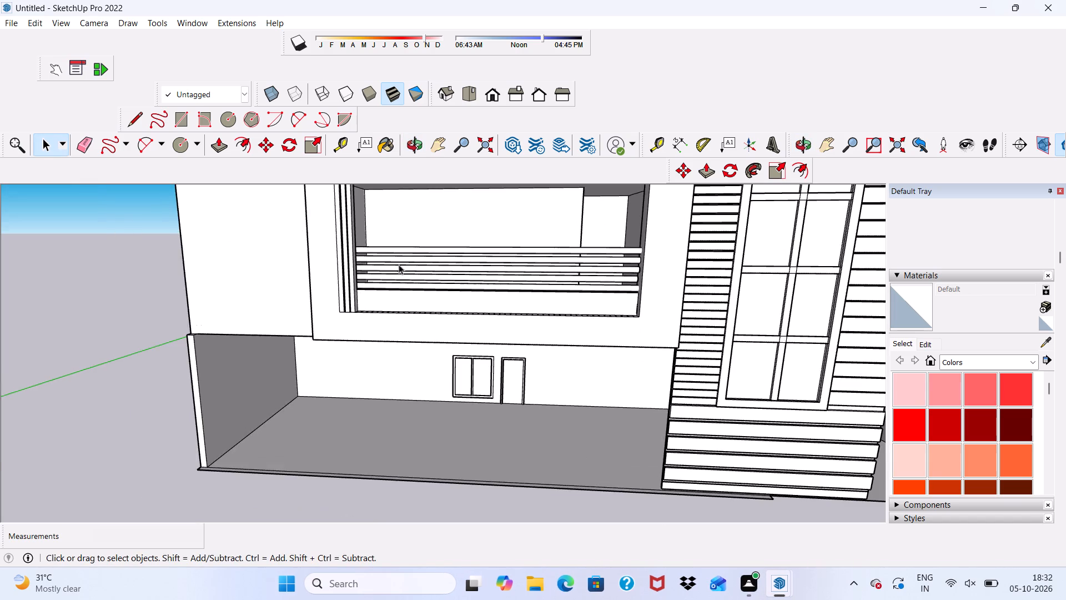
pyautogui.moveTo(400, 263); pyautogui.dragTo(438, 226, button='middle')
pyautogui.scroll(5, 404, 293)
pyautogui.scroll(4, 294, 279)
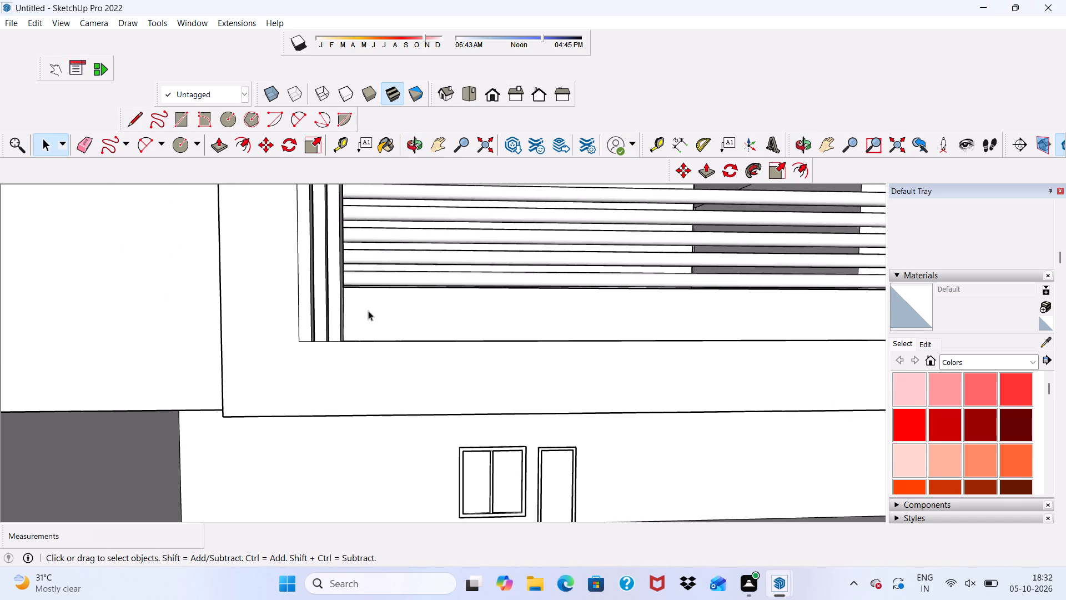
pyautogui.moveTo(368, 311); pyautogui.dragTo(400, 376, button='middle')
pyautogui.moveTo(412, 374); pyautogui.dragTo(428, 377, button='middle')
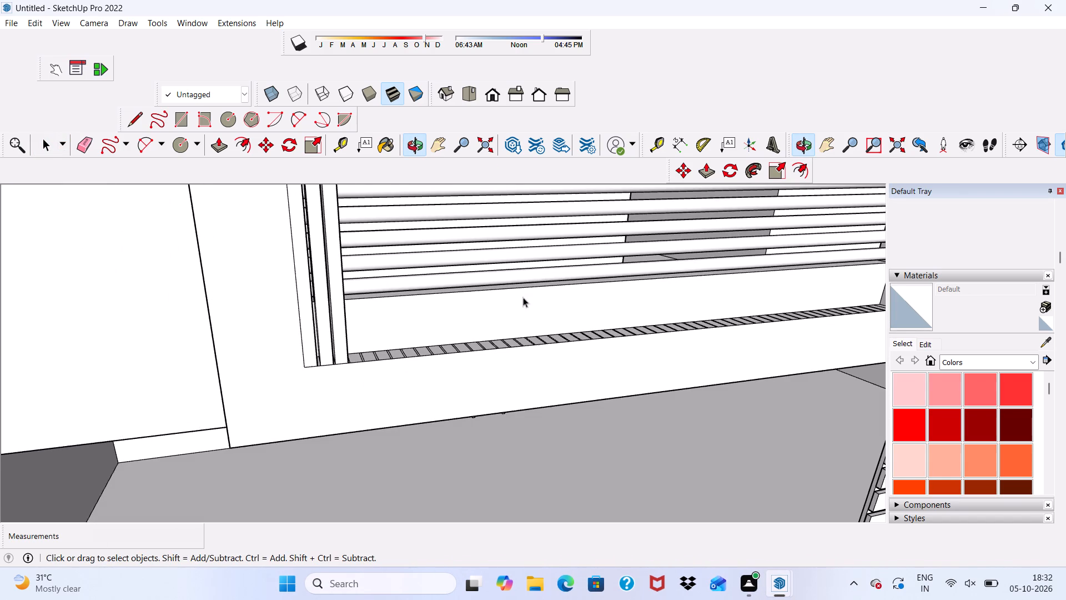
pyautogui.scroll(-7, 292, 297)
pyautogui.moveTo(504, 321); pyautogui.dragTo(471, 194, button='middle')
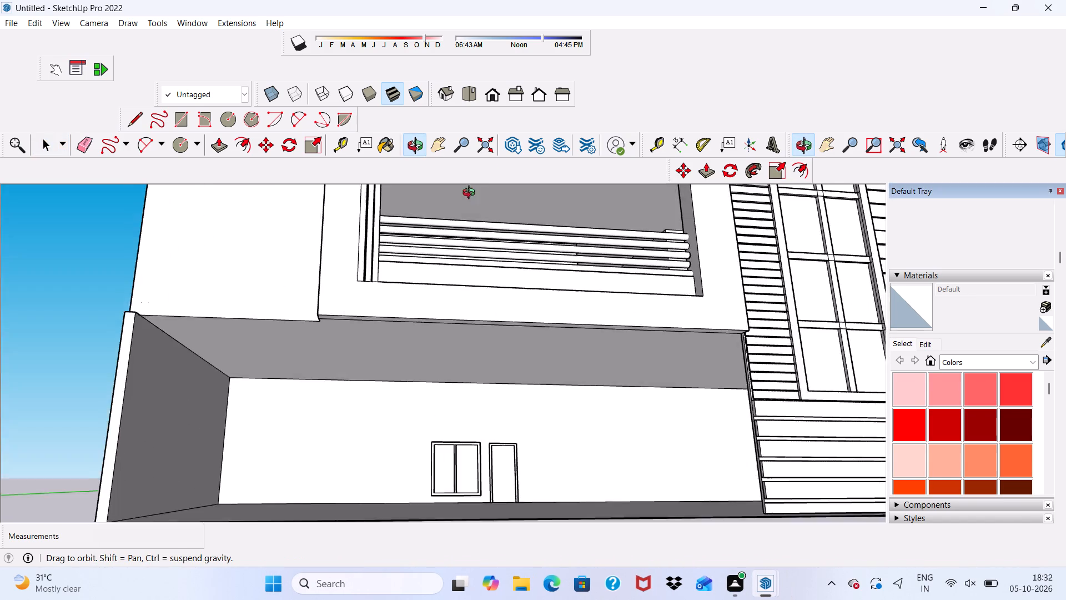
pyautogui.moveTo(471, 194); pyautogui.dragTo(480, 325, button='middle')
pyautogui.scroll(5, 494, 244)
pyautogui.moveTo(516, 229); pyautogui.dragTo(450, 183, button='middle')
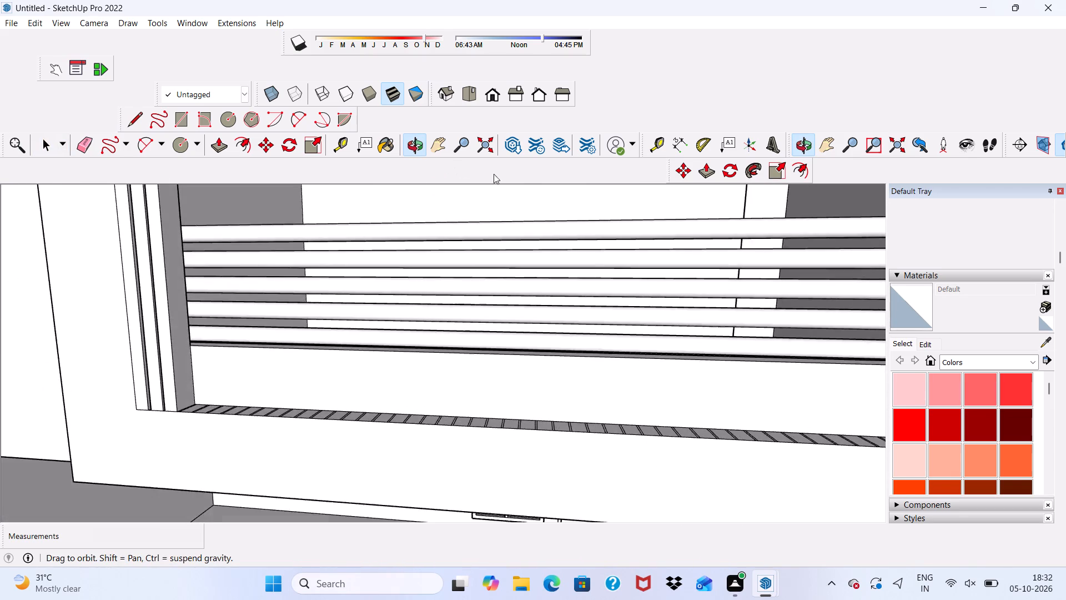
pyautogui.scroll(2, 519, 174)
pyautogui.scroll(-16, 521, 187)
pyautogui.scroll(5, 587, 206)
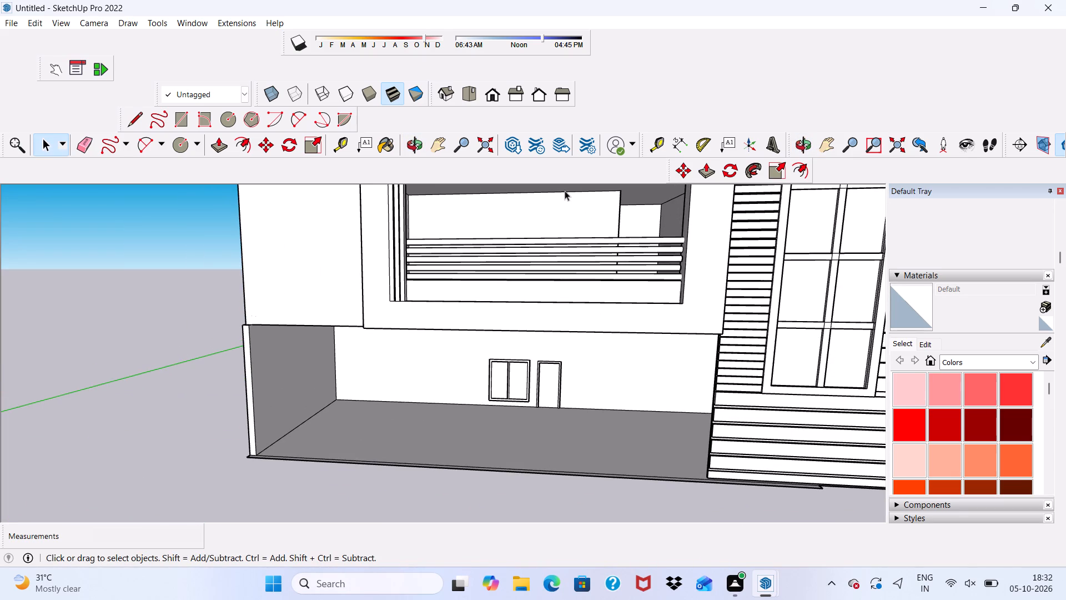
pyautogui.scroll(4, 485, 209)
pyautogui.scroll(-1, 469, 229)
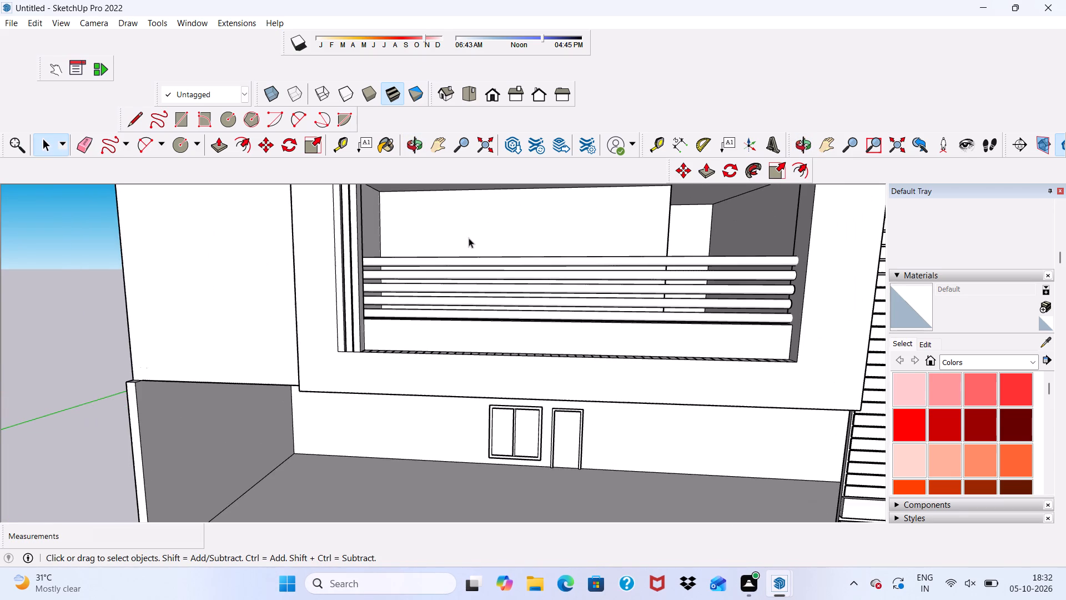
pyautogui.moveTo(469, 238); pyautogui.dragTo(481, 311, button='middle')
pyautogui.scroll(5, 509, 267)
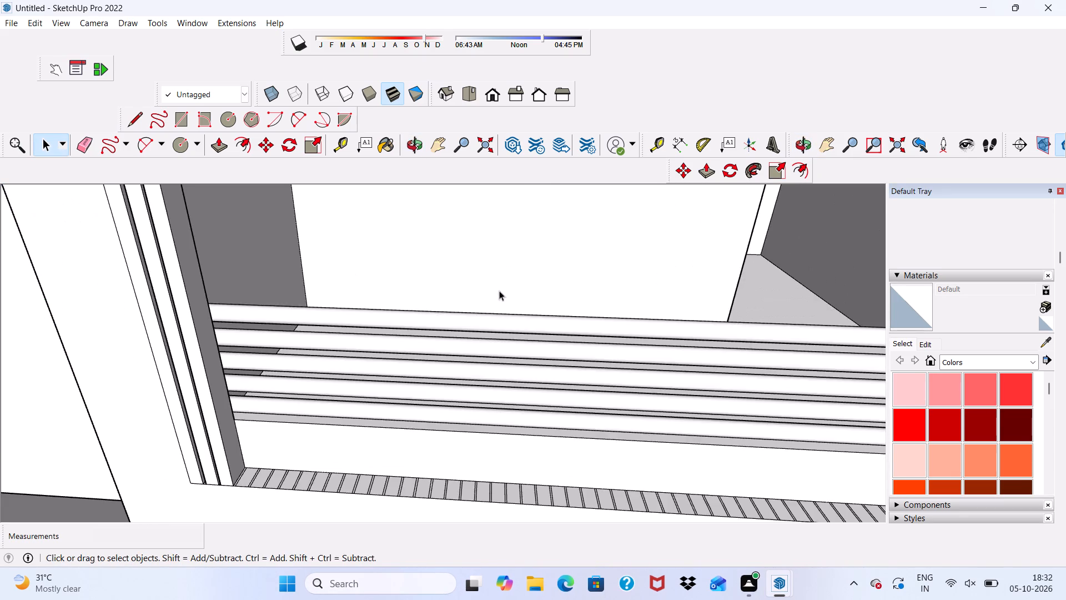
pyautogui.moveTo(495, 307); pyautogui.dragTo(534, 325, button='middle')
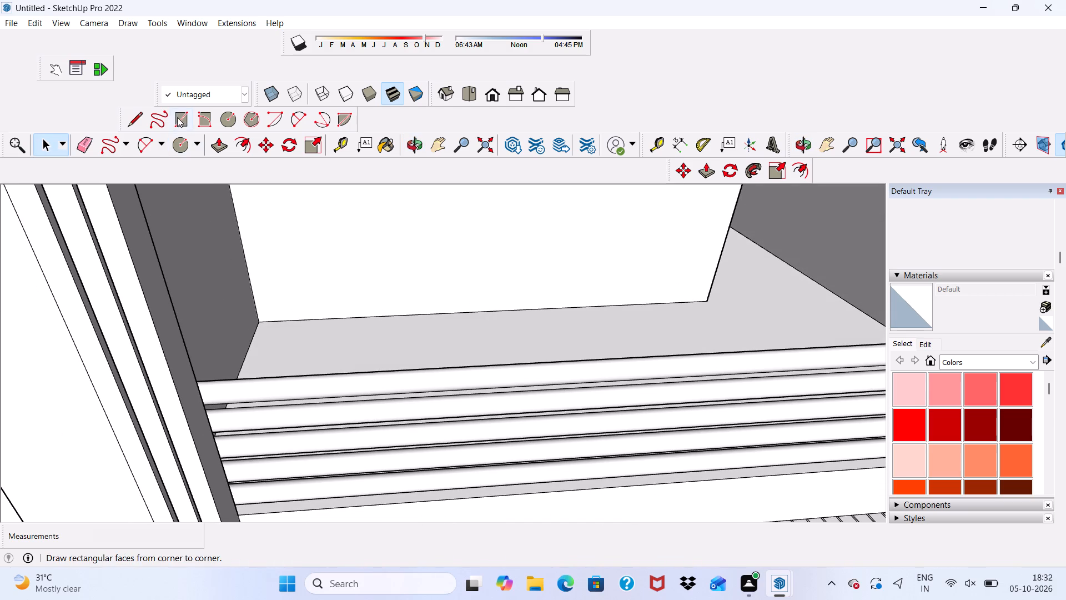
# Draw a rectangle about 10' 6" by 9' 7" on the balcony's rear wall, rising from its floor edge.
pyautogui.click(177, 117)
pyautogui.scroll(2, 539, 374)
pyautogui.scroll(3, 457, 302)
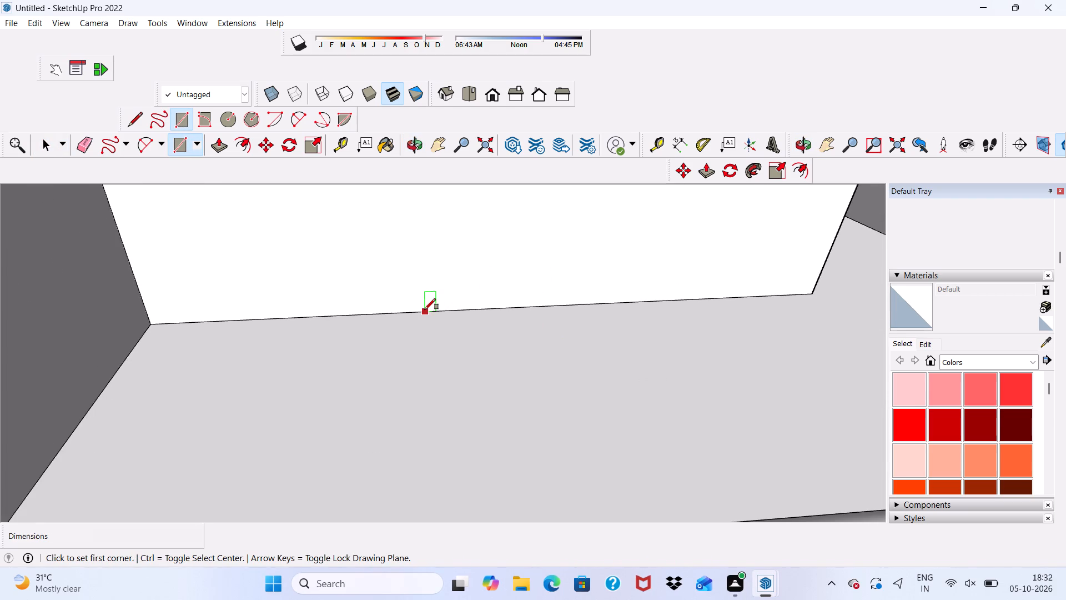
pyautogui.click(425, 309)
pyautogui.scroll(-3, 425, 308)
pyautogui.scroll(1, 451, 295)
pyautogui.scroll(-7, 461, 290)
pyautogui.scroll(-4, 653, 210)
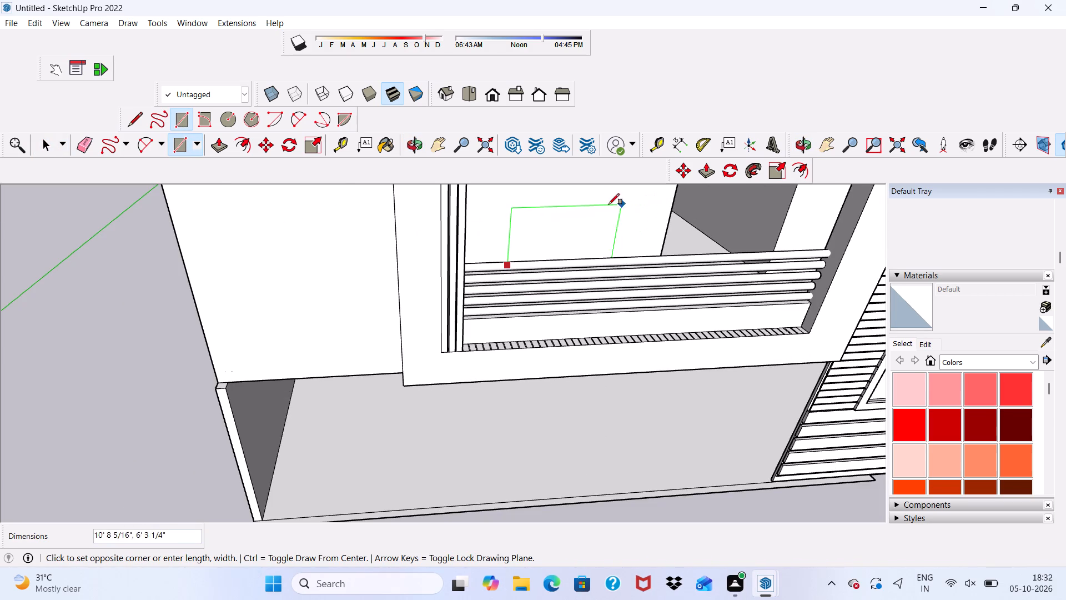
pyautogui.scroll(5, 592, 188)
pyautogui.scroll(-9, 588, 192)
pyautogui.moveTo(591, 205); pyautogui.dragTo(593, 194, button='middle')
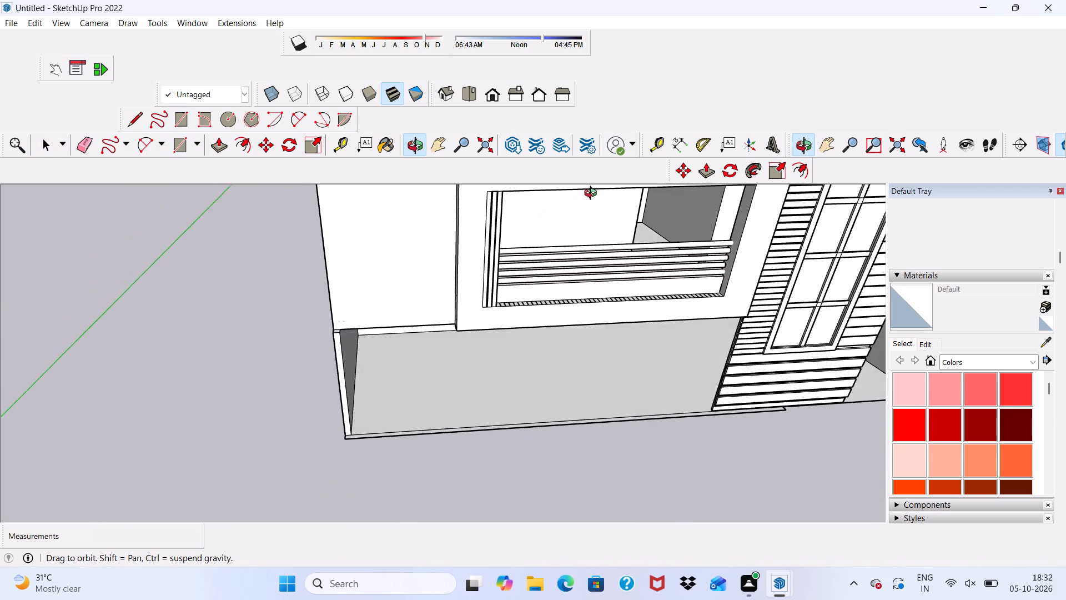
pyautogui.moveTo(593, 194); pyautogui.dragTo(562, 131, button='middle')
pyautogui.scroll(7, 575, 189)
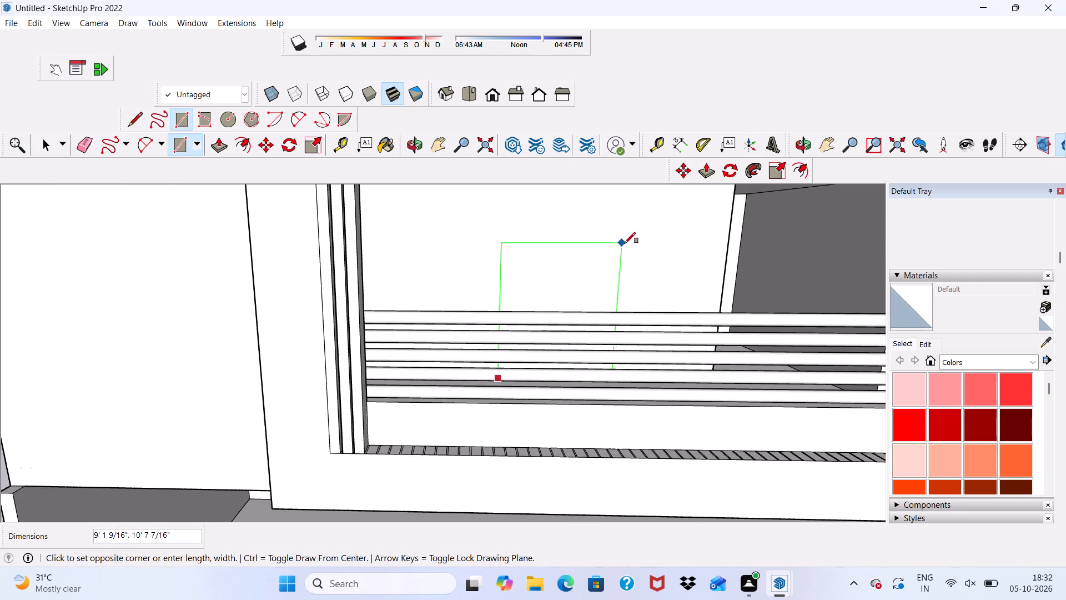
pyautogui.scroll(3, 628, 253)
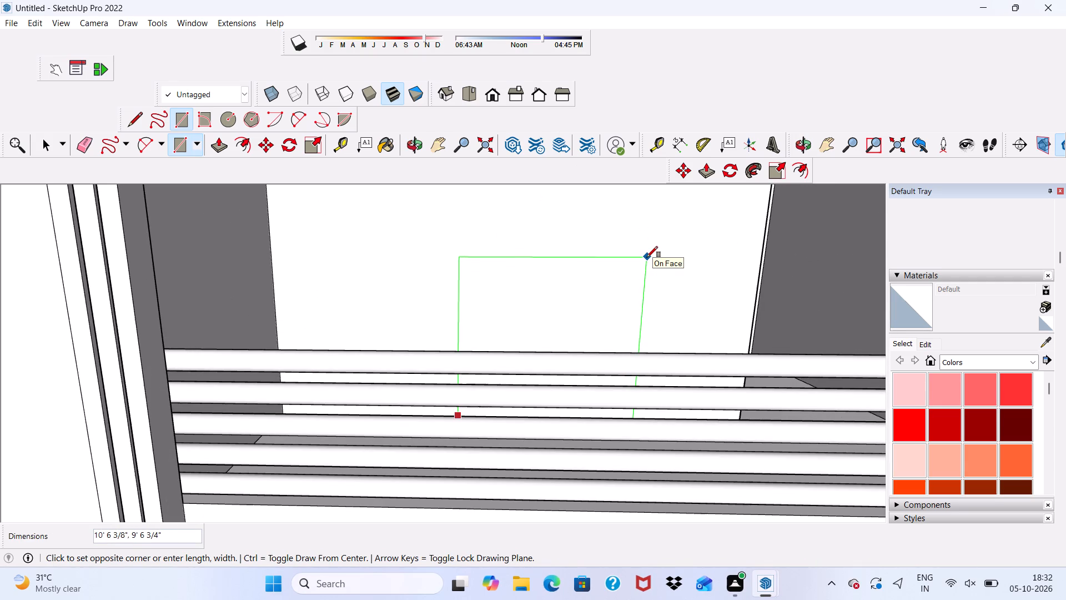
pyautogui.click(647, 257)
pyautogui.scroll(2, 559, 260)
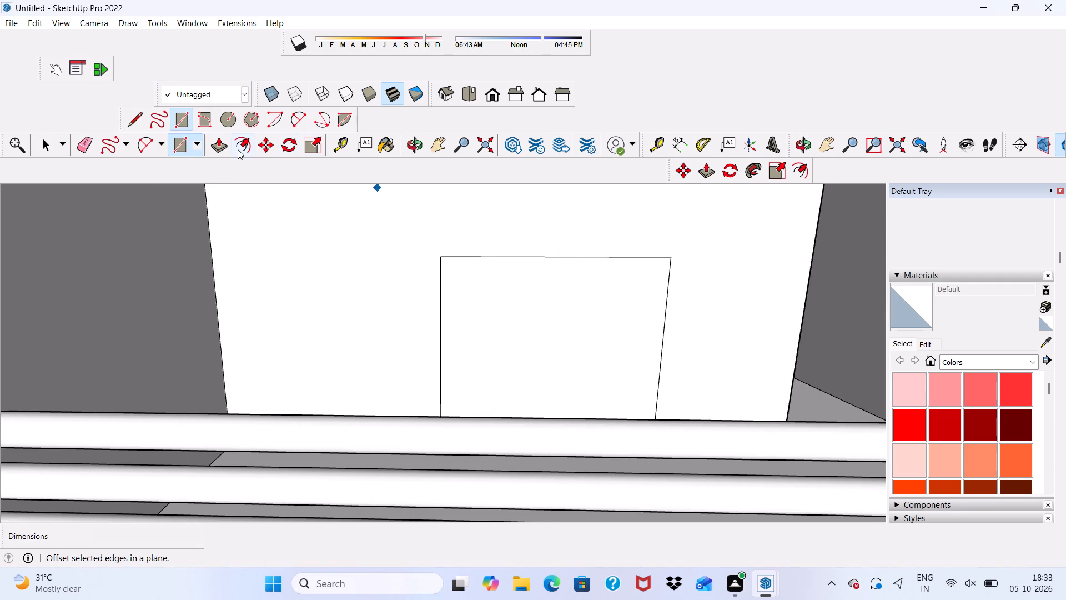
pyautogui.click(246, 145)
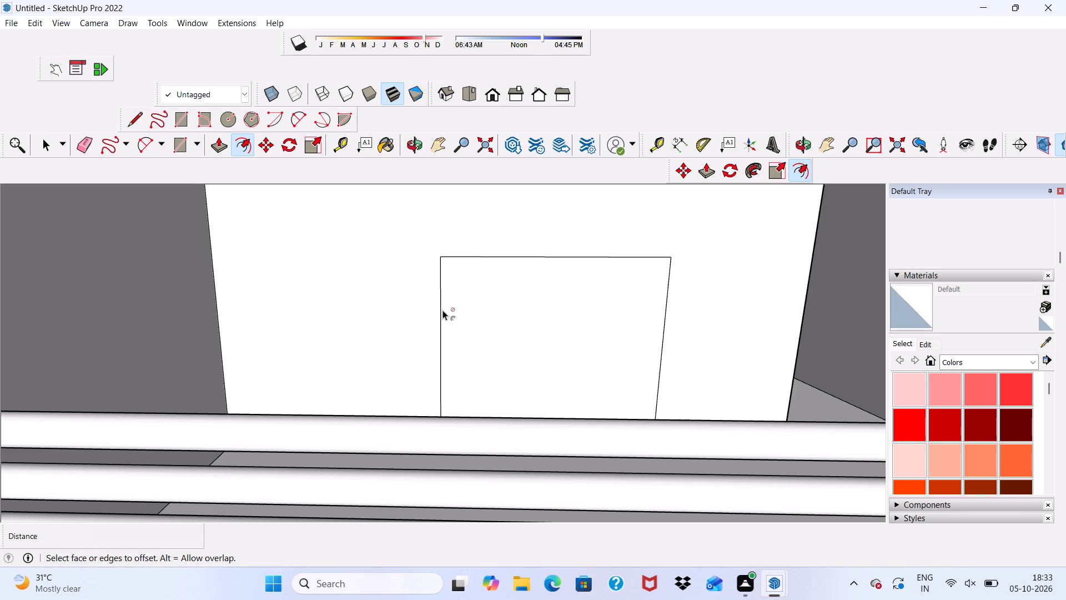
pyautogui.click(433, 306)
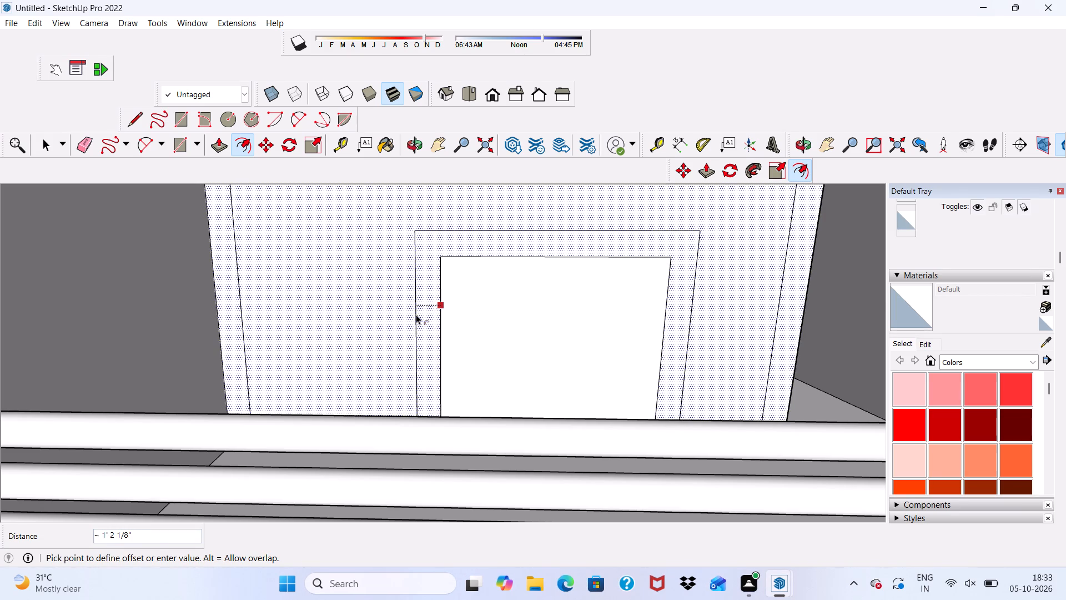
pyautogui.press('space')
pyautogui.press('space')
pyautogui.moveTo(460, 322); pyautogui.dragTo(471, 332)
# Offset the rear-wall rectangle's outline outward to form a frame border around its sides and top.
pyautogui.scroll(-3, 467, 334)
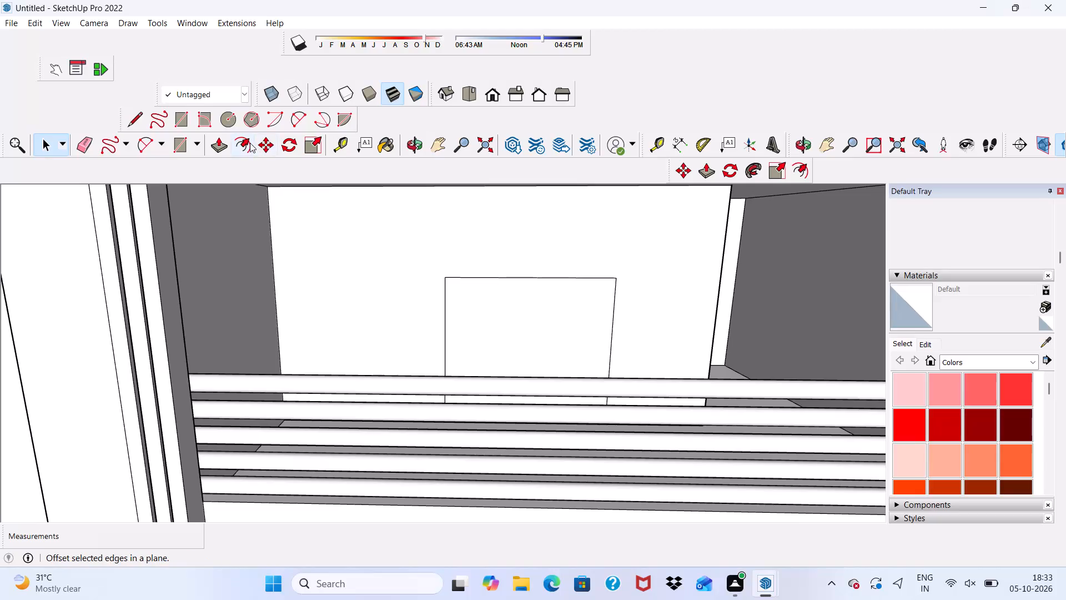
pyautogui.click(248, 142)
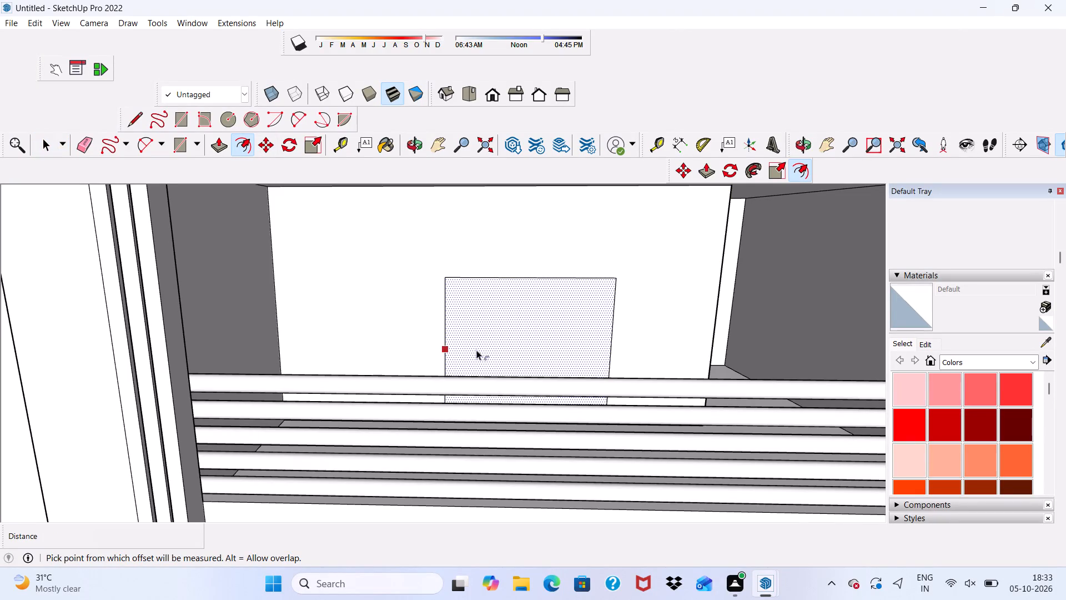
pyautogui.click(465, 353)
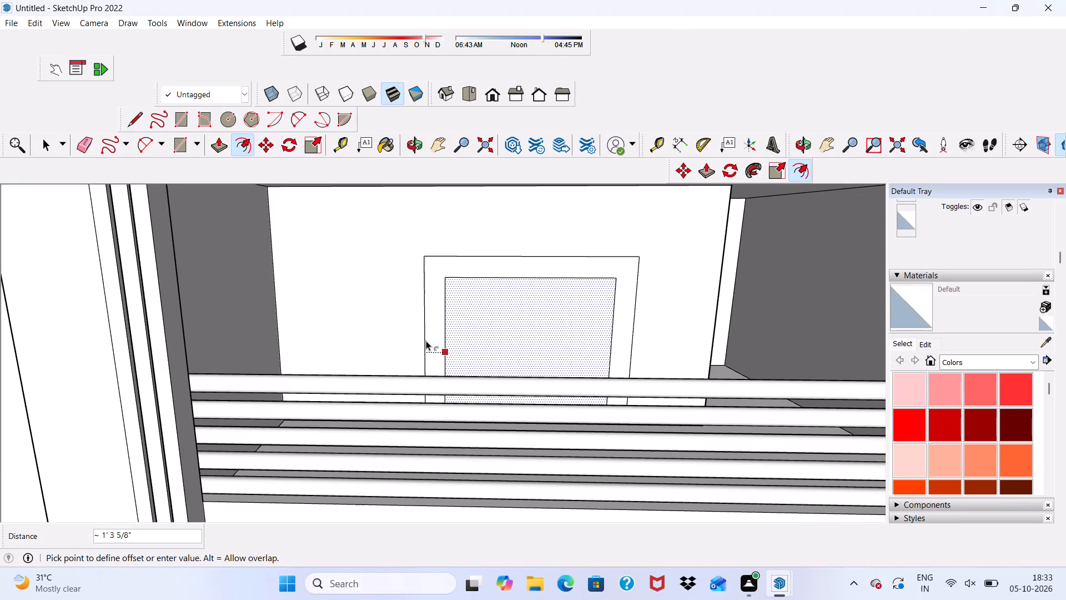
pyautogui.click(431, 343)
pyautogui.scroll(-2, 498, 301)
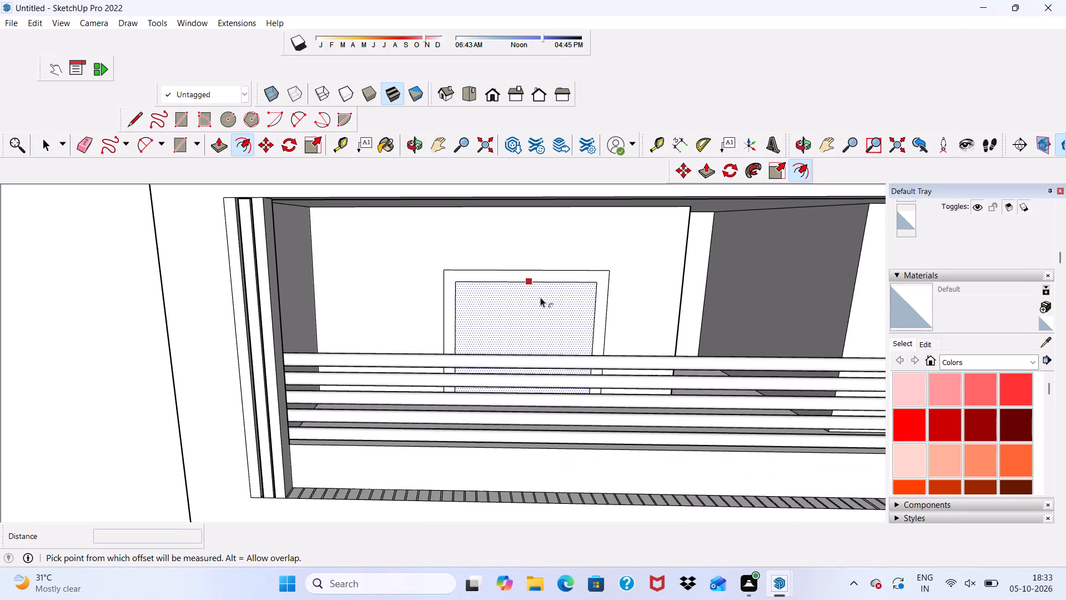
pyautogui.press('space')
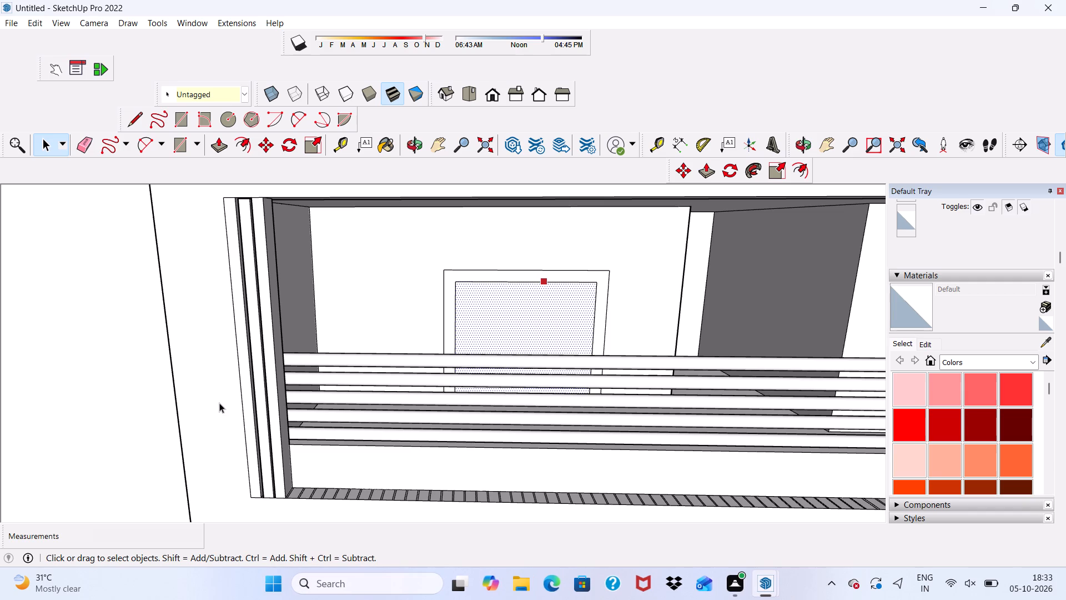
pyautogui.scroll(1, 204, 408)
pyautogui.press('space')
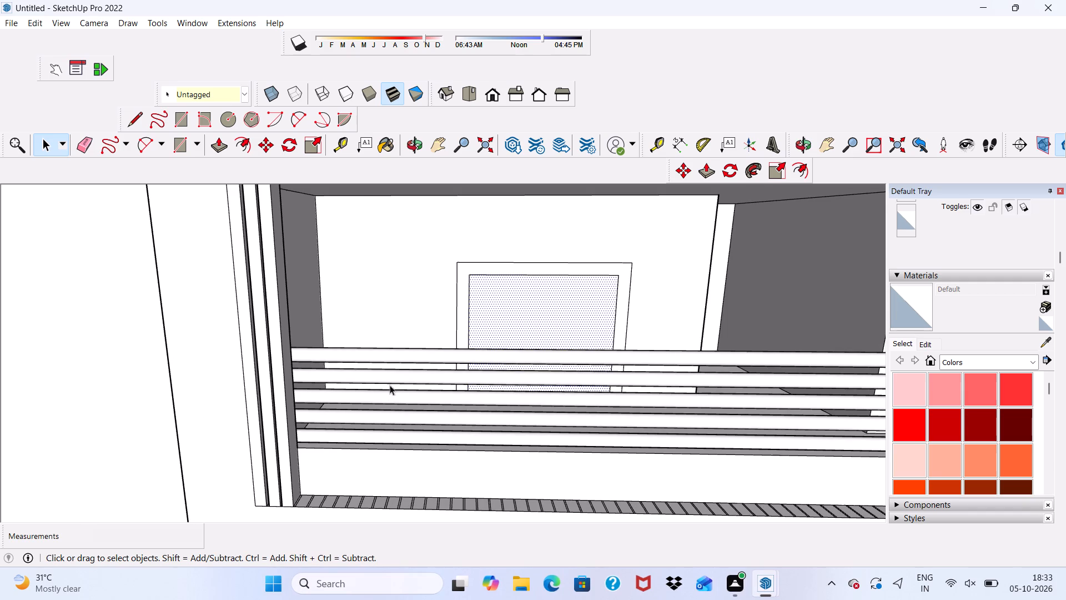
pyautogui.scroll(-3, 365, 391)
pyautogui.scroll(1, 323, 414)
pyautogui.scroll(-4, 274, 382)
pyautogui.scroll(-3, 355, 293)
pyautogui.scroll(-2, 304, 318)
pyautogui.click(74, 342)
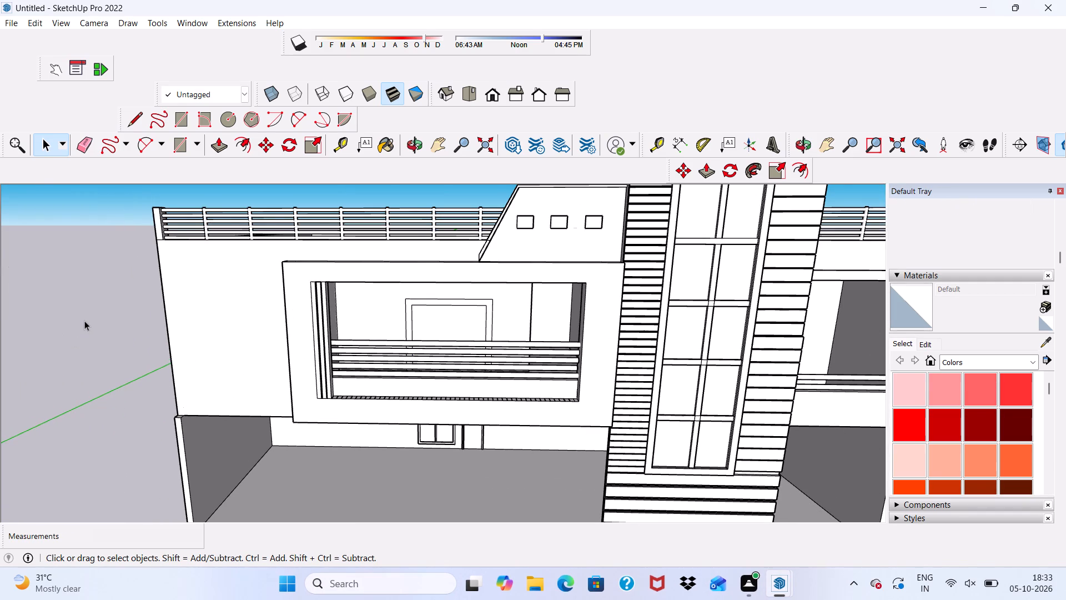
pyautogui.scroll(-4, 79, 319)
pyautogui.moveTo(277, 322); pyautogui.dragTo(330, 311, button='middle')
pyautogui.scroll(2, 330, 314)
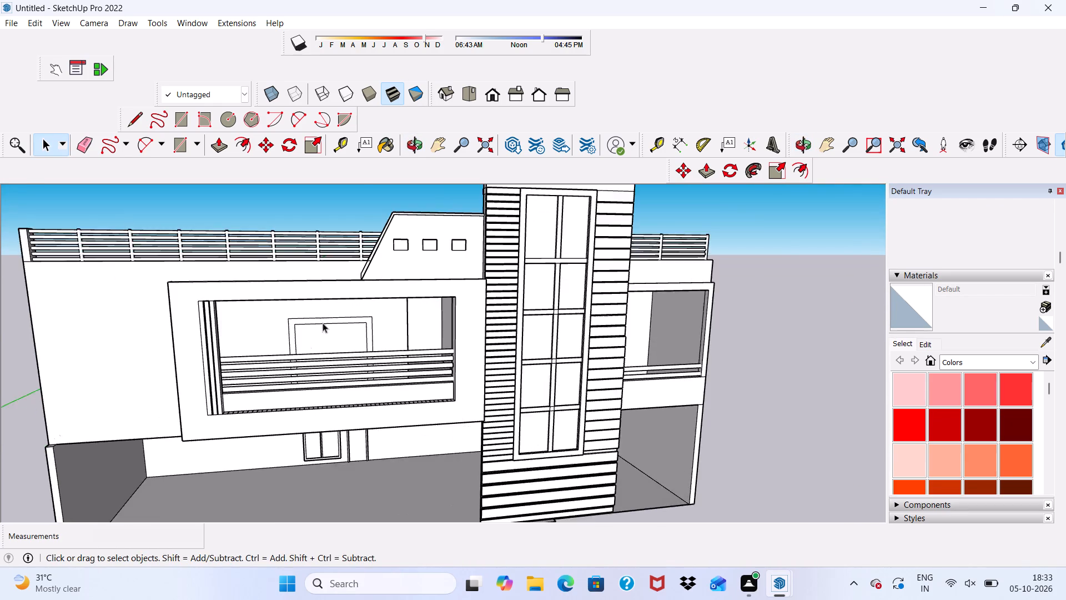
# Draw a vertical mullion strip about 5" wide and 9' 7" high from the frame's inner top edge midpoint to the balcony floor.
pyautogui.scroll(4, 323, 323)
pyautogui.click(178, 114)
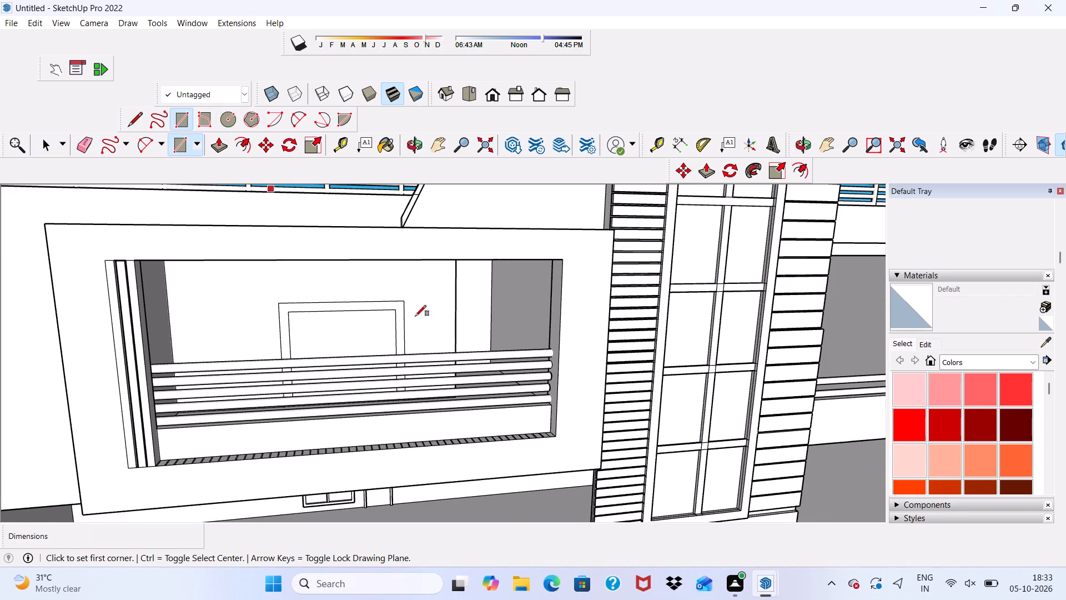
pyautogui.scroll(4, 439, 337)
pyautogui.scroll(4, 285, 293)
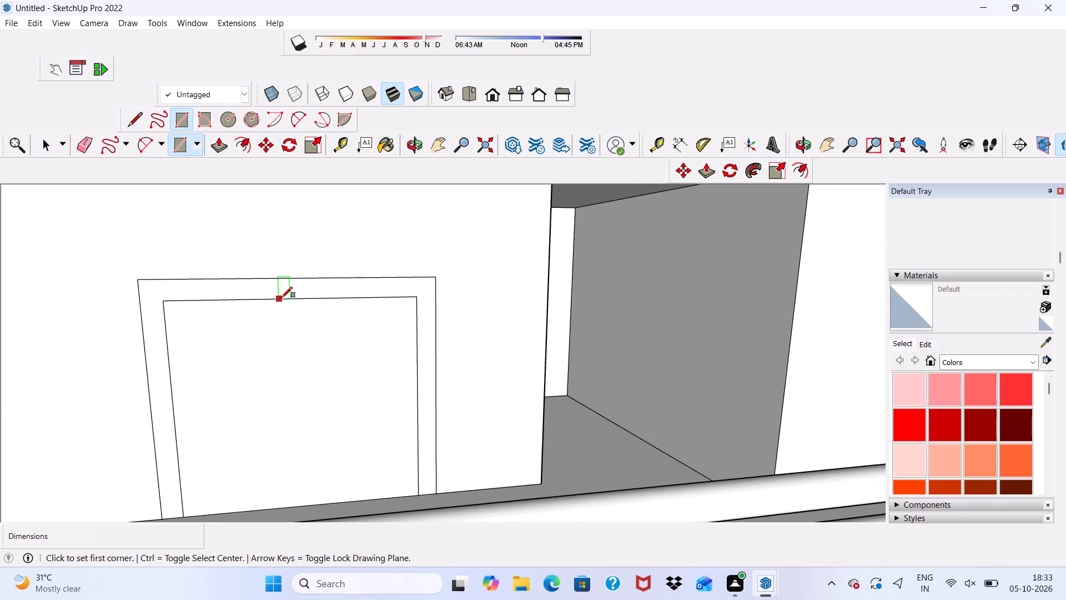
pyautogui.click(292, 301)
pyautogui.scroll(1, 319, 389)
pyautogui.scroll(-3, 325, 402)
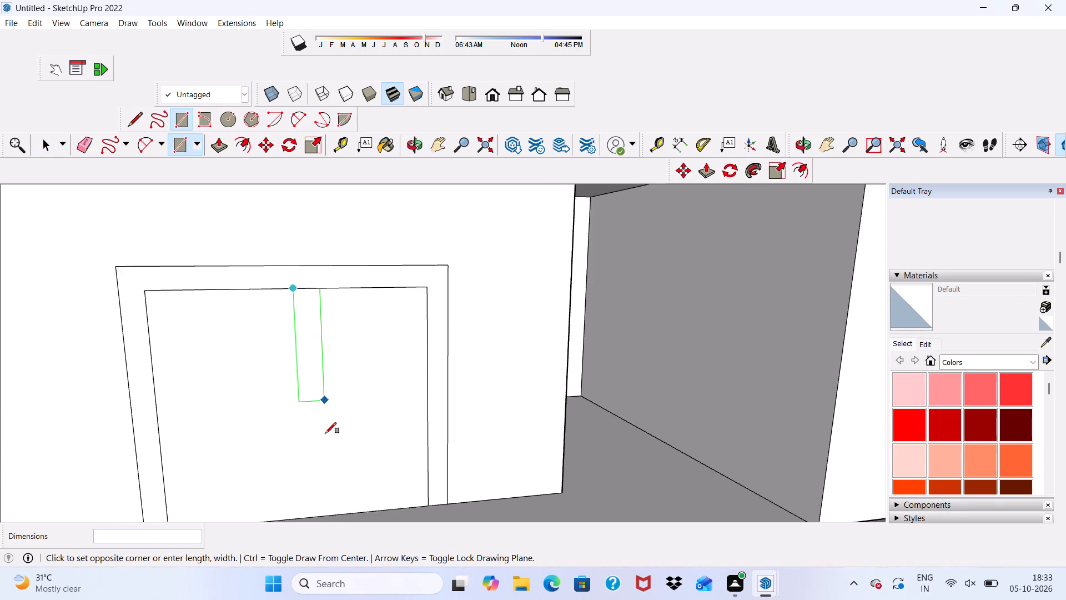
pyautogui.scroll(3, 306, 466)
pyautogui.scroll(-1, 328, 455)
pyautogui.moveTo(328, 455); pyautogui.dragTo(328, 477, button='middle')
pyautogui.scroll(2, 326, 491)
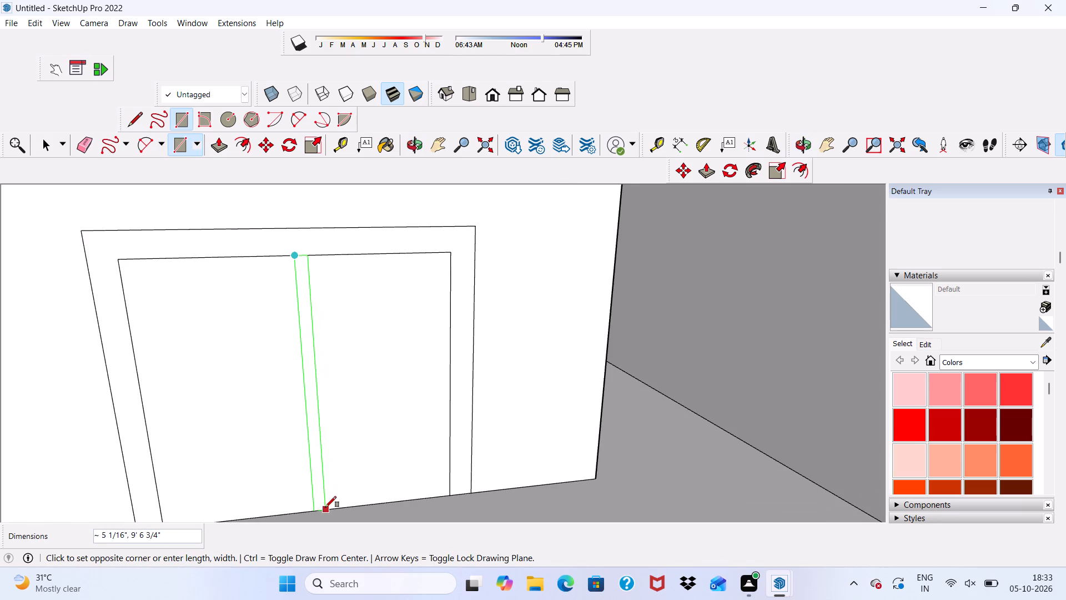
pyautogui.click(326, 508)
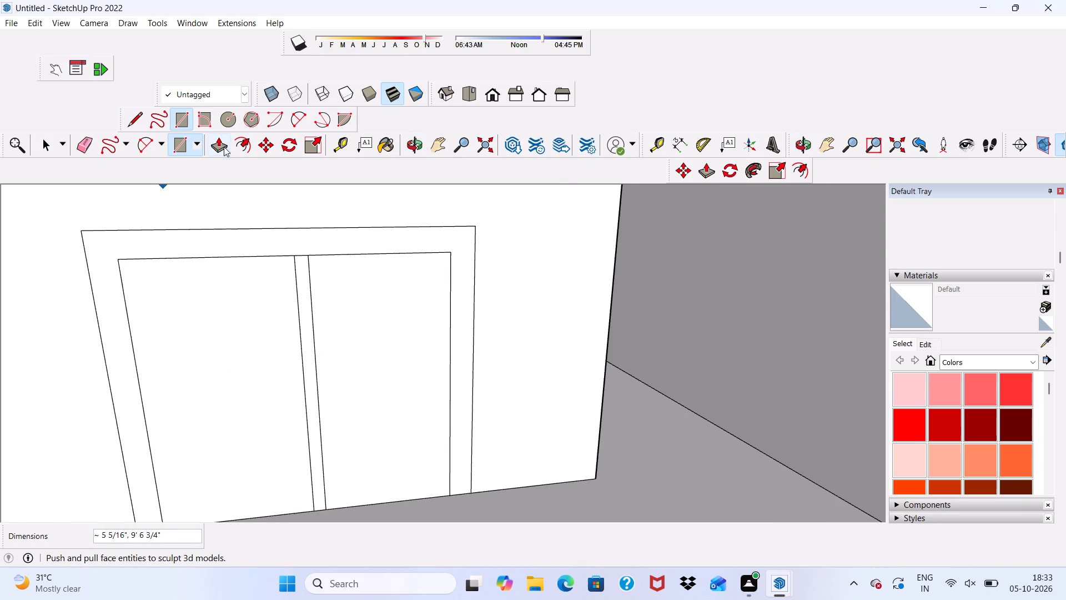
# Push/Pull the frame border on the balcony's rear wall outward by 3".
pyautogui.click(224, 143)
pyautogui.scroll(2, 257, 224)
pyautogui.click(235, 244)
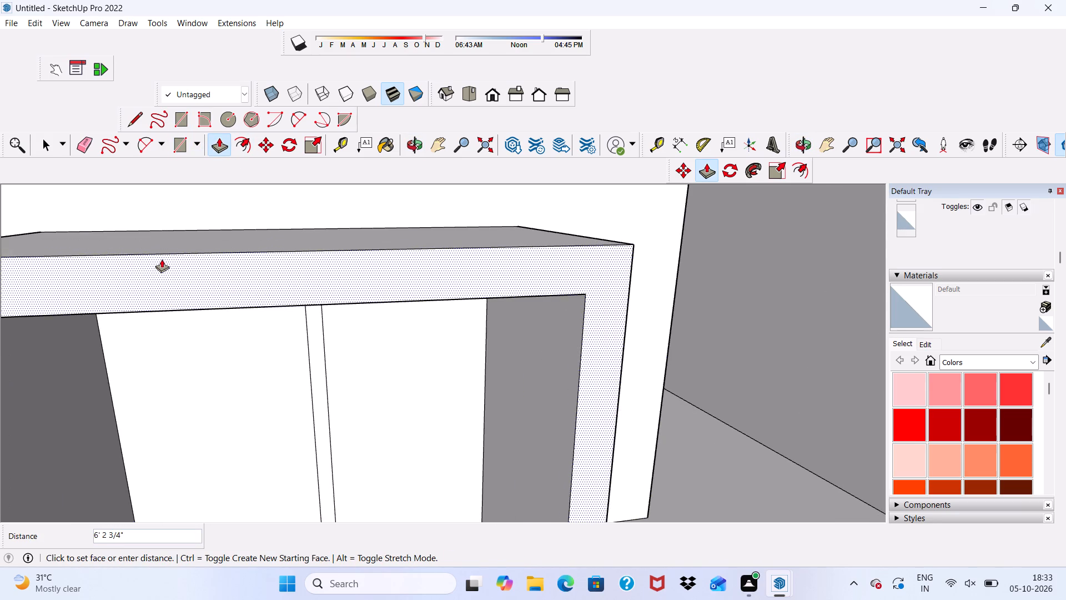
pyautogui.press('3')
pyautogui.hotkey('shift', '"')
pyautogui.press('Return')
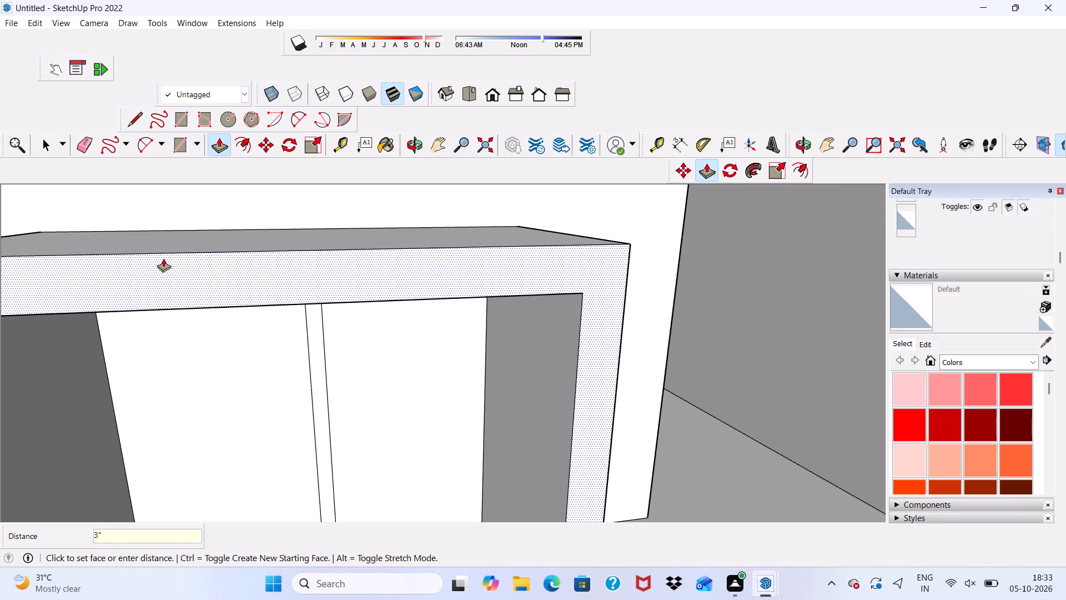
# Push/Pull the central mullion strip outward 3", flush with the surrounding frame's front face.
pyautogui.scroll(4, 269, 316)
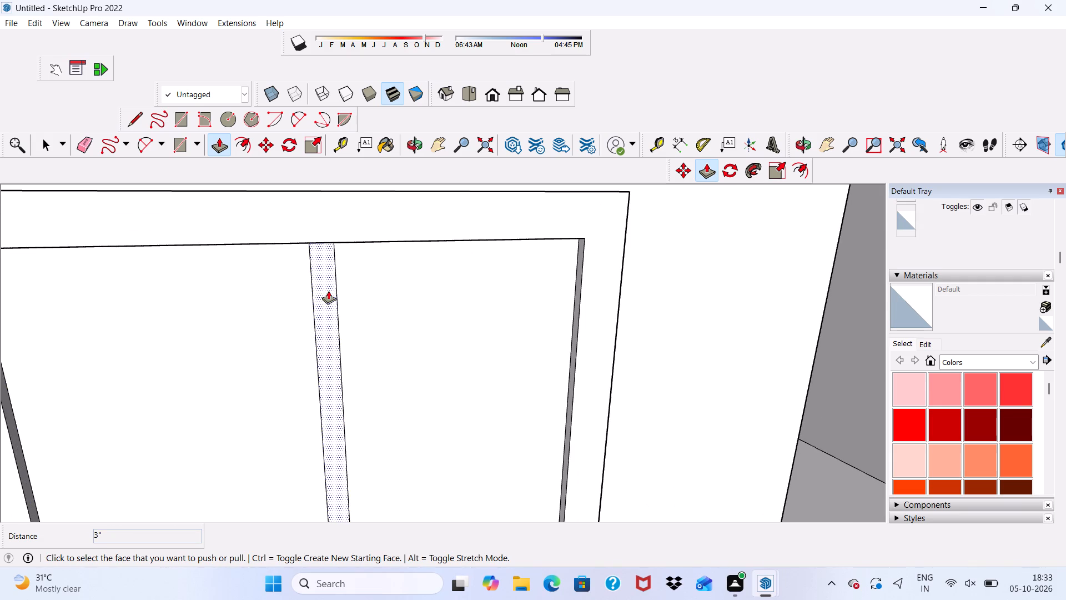
pyautogui.click(328, 292)
pyautogui.scroll(-2, 308, 252)
pyautogui.moveTo(313, 254); pyautogui.dragTo(320, 198, button='middle')
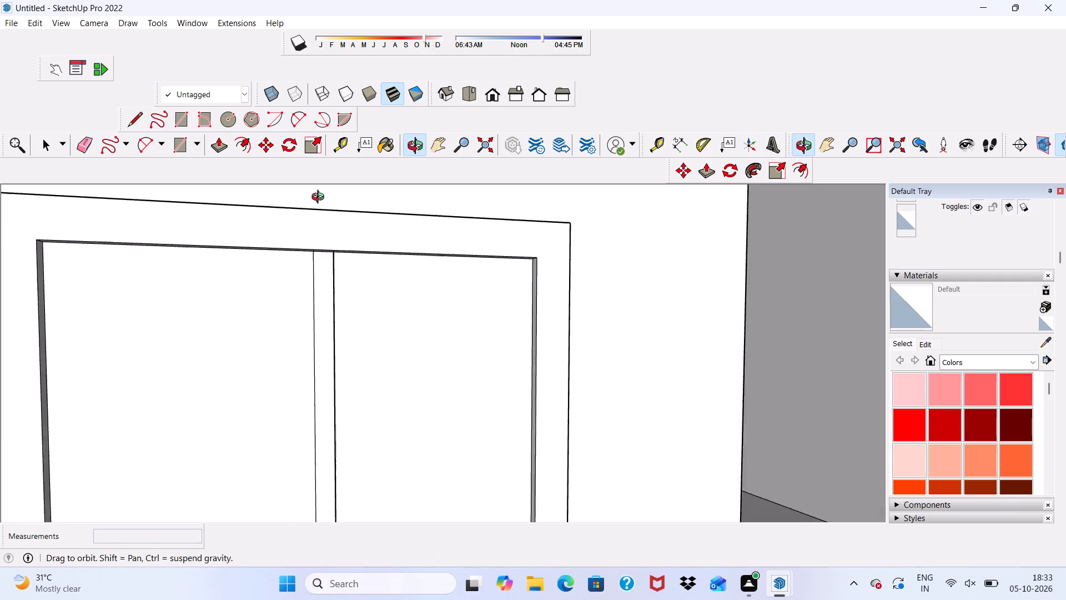
pyautogui.moveTo(320, 198); pyautogui.dragTo(239, 159, button='middle')
pyautogui.scroll(4, 381, 287)
pyautogui.scroll(4, 335, 269)
pyautogui.click(337, 252)
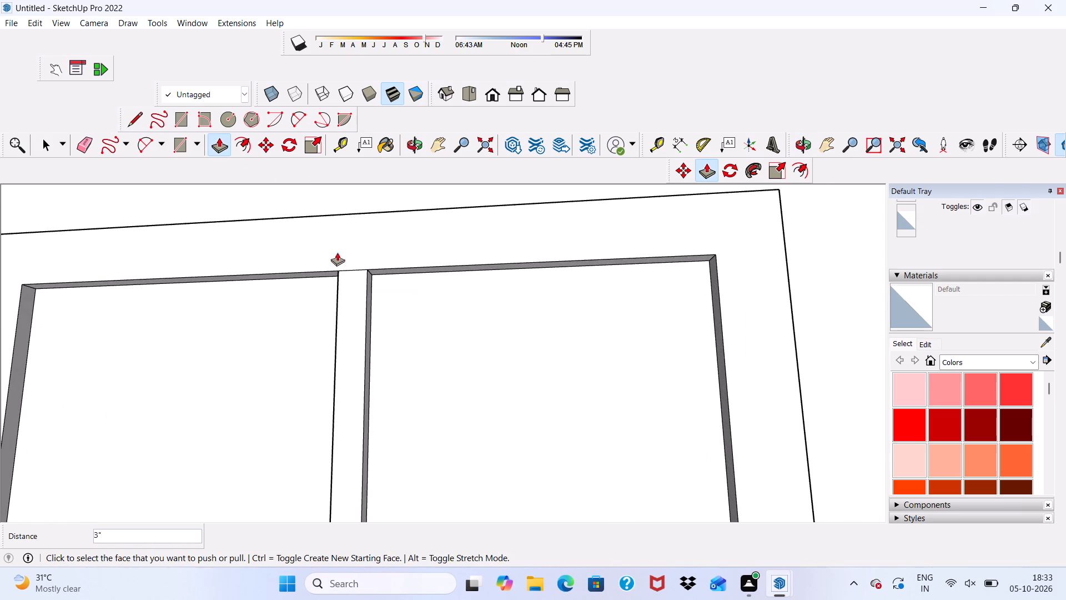
# Examine the framed opening with its mullion and the recess beside it, from the front and from inside the balcony.
pyautogui.scroll(1, 337, 252)
pyautogui.scroll(-3, 337, 252)
pyautogui.moveTo(385, 271); pyautogui.dragTo(286, 362, button='middle')
pyautogui.scroll(-16, 315, 297)
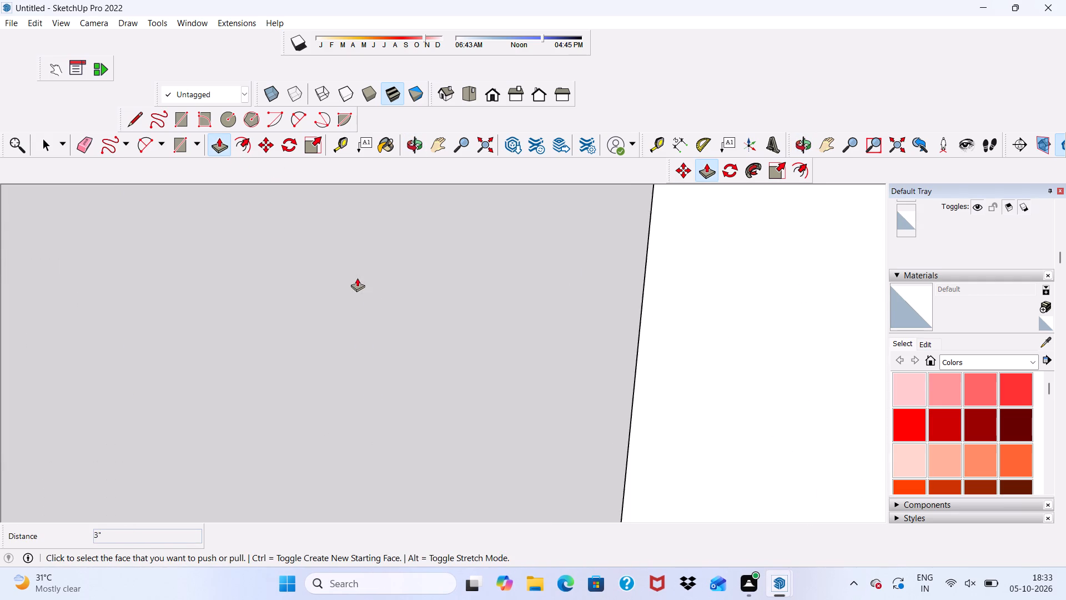
pyautogui.click(491, 94)
pyautogui.scroll(-8, 465, 149)
pyautogui.scroll(1, 479, 281)
pyautogui.scroll(-2, 479, 281)
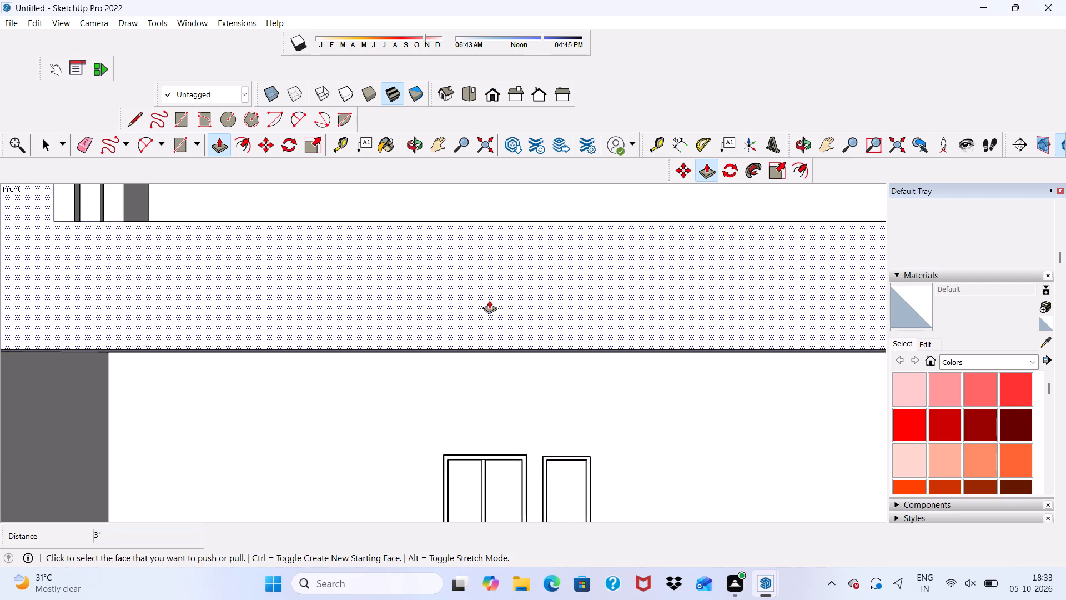
pyautogui.scroll(-17, 489, 300)
pyautogui.moveTo(440, 278); pyautogui.dragTo(413, 365, button='middle')
pyautogui.scroll(-1, 409, 357)
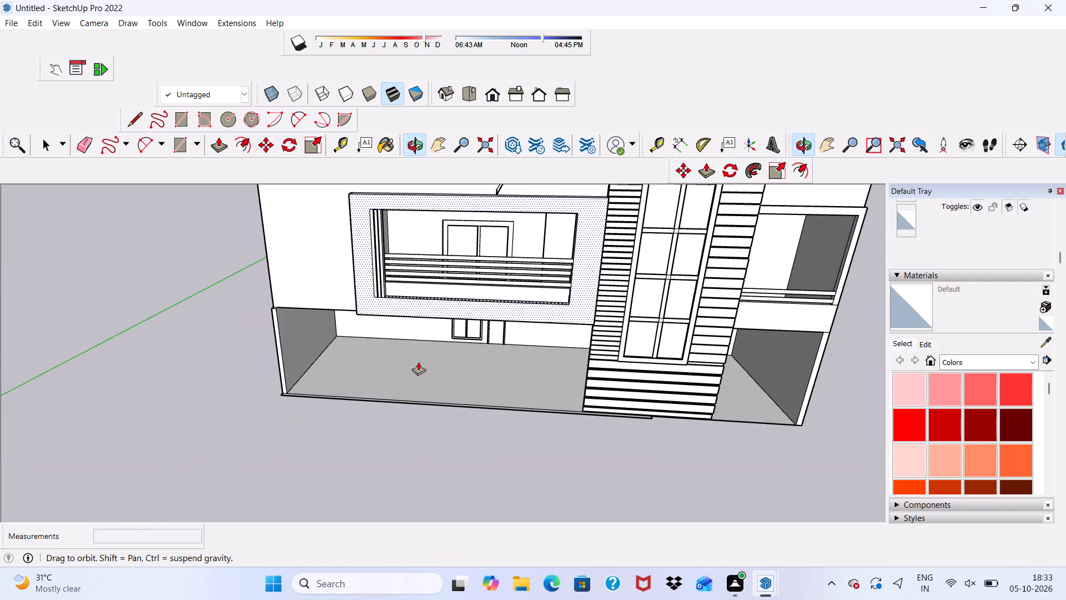
pyautogui.middleClick(416, 364)
pyautogui.scroll(8, 516, 222)
pyautogui.moveTo(523, 267); pyautogui.dragTo(548, 189, button='middle')
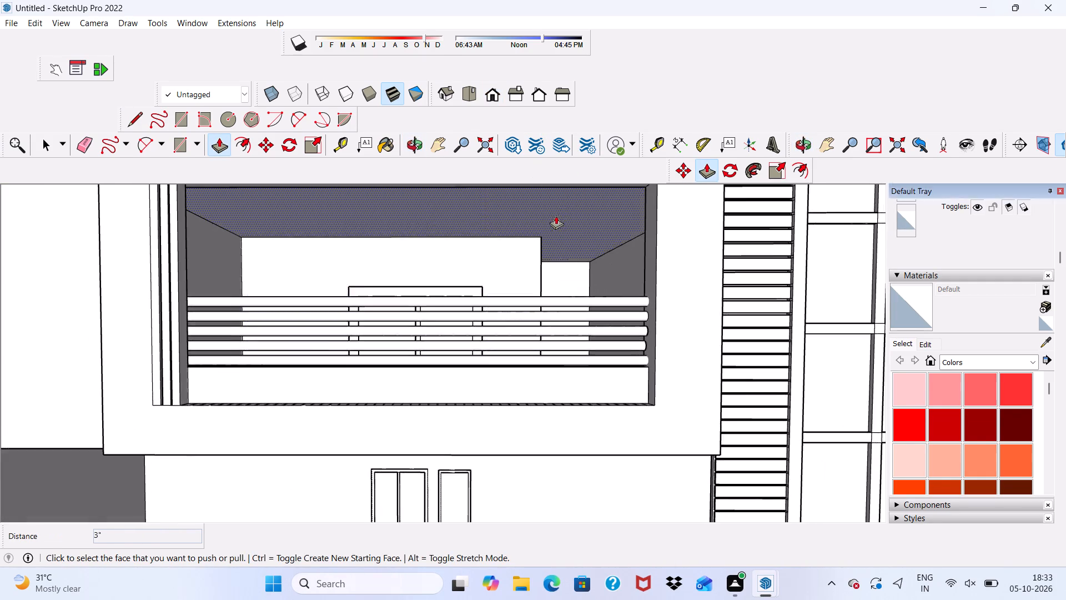
pyautogui.scroll(8, 557, 216)
pyautogui.scroll(-1, 570, 216)
pyautogui.moveTo(576, 243); pyautogui.dragTo(544, 277, button='middle')
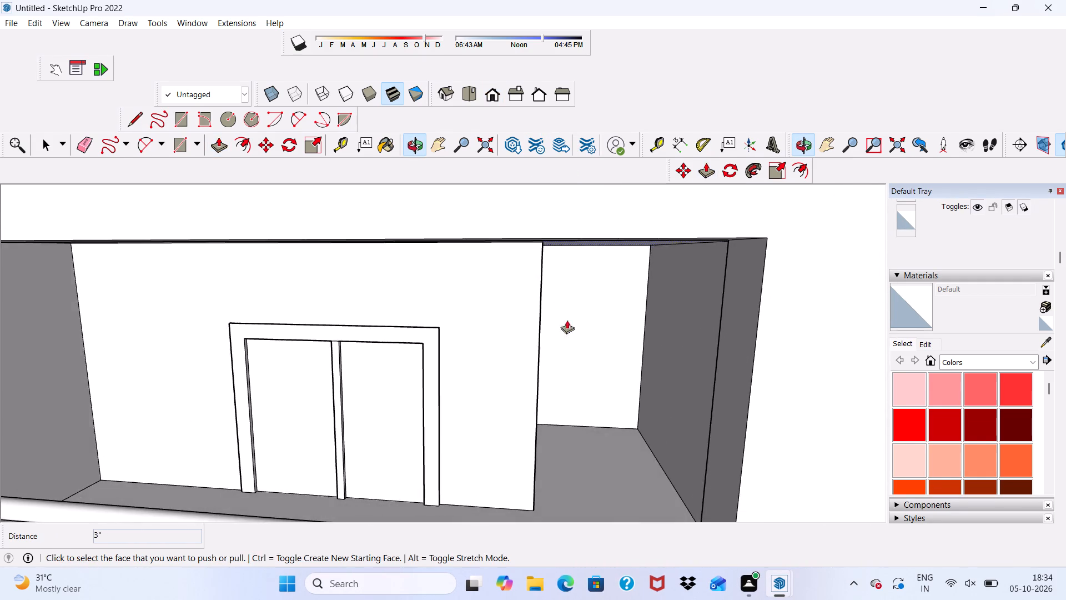
# Draw a 3' by 7' door rectangle on the back wall of the recess beside the framed opening, starting from its floor edge.
pyautogui.scroll(4, 567, 320)
pyautogui.click(183, 117)
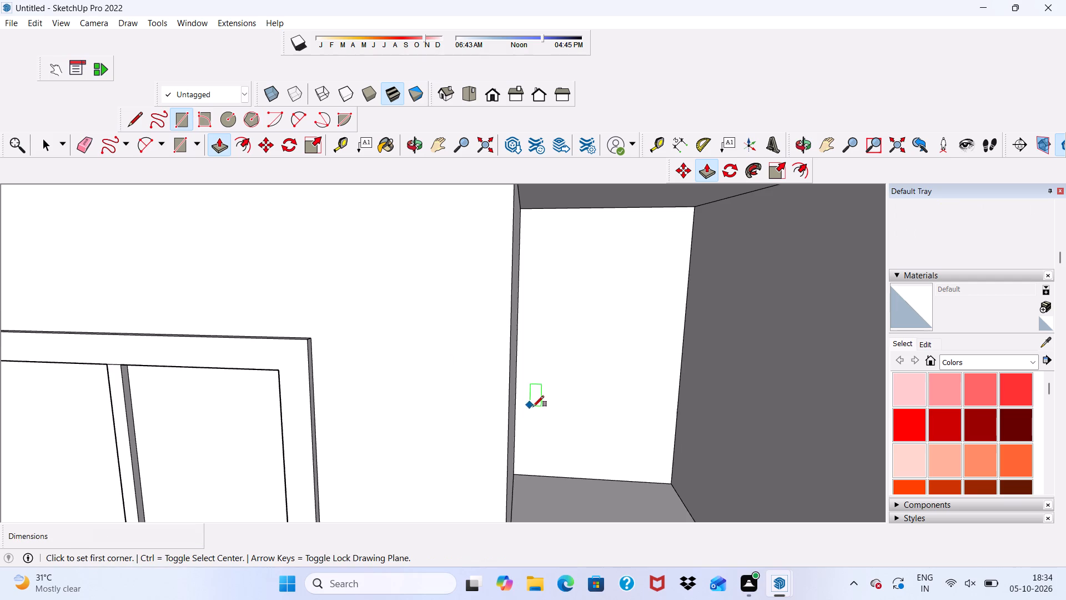
pyautogui.scroll(1, 555, 428)
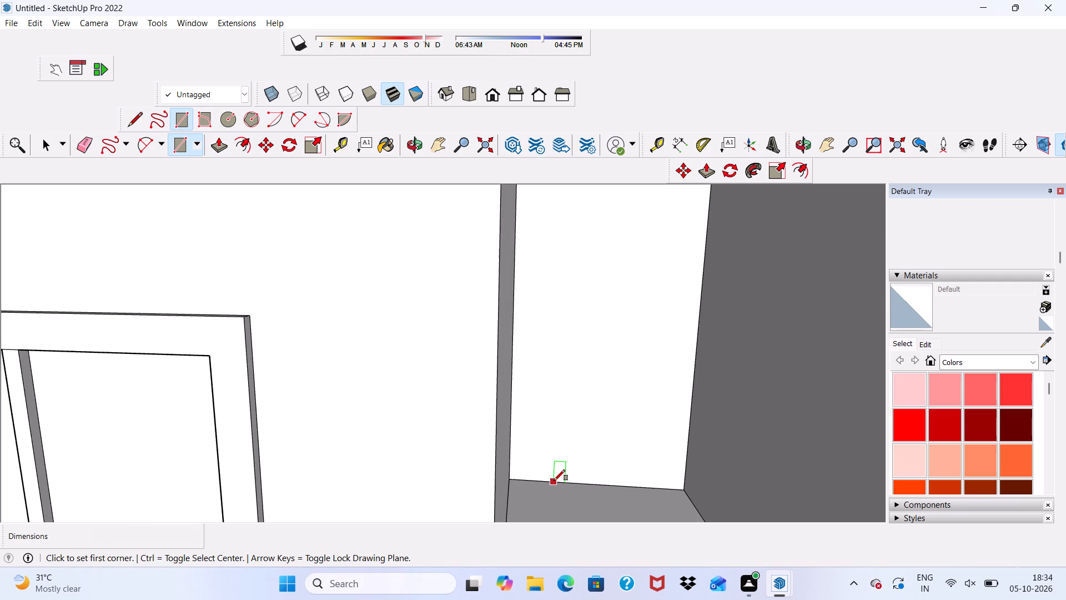
pyautogui.click(554, 481)
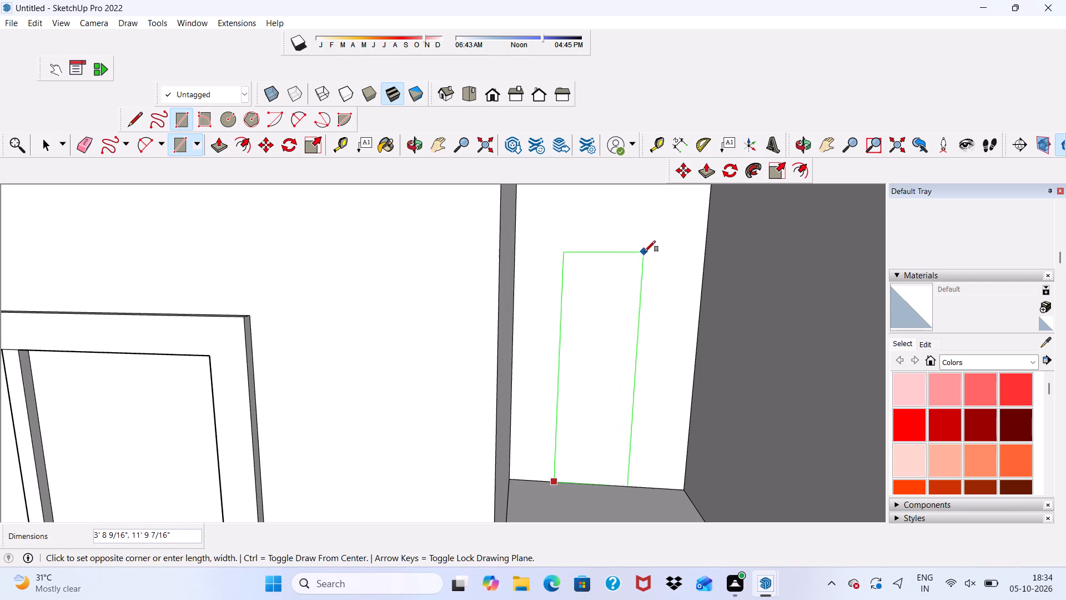
pyautogui.write("3',7'")
pyautogui.press('Return')
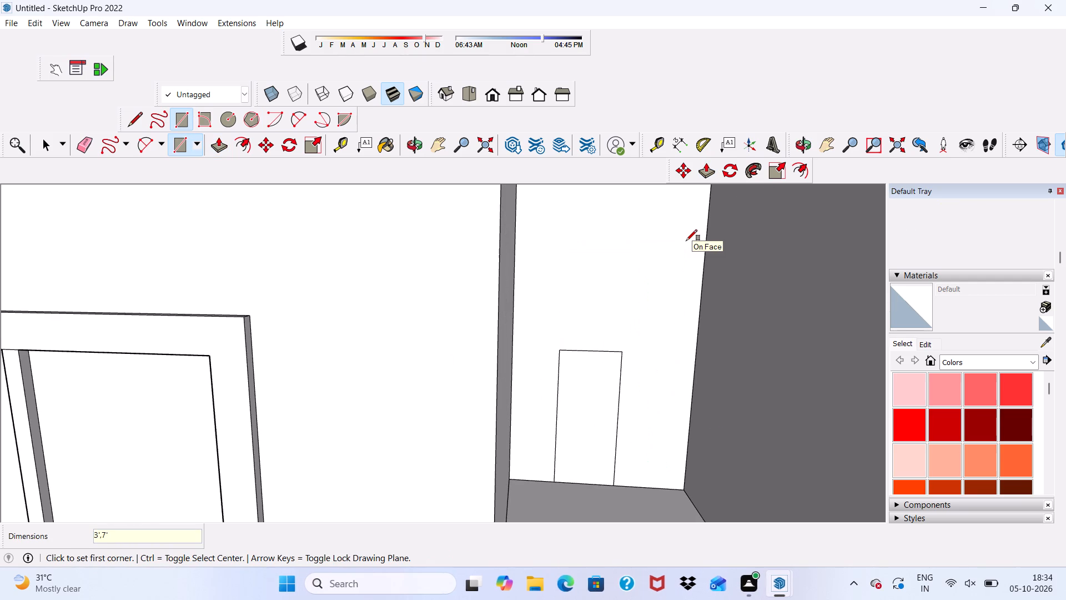
# Push/Pull the door rectangle outward from the recess's back wall by 3".
pyautogui.scroll(-6, 637, 242)
pyautogui.moveTo(580, 369); pyautogui.dragTo(604, 381, button='middle')
pyautogui.scroll(3, 619, 372)
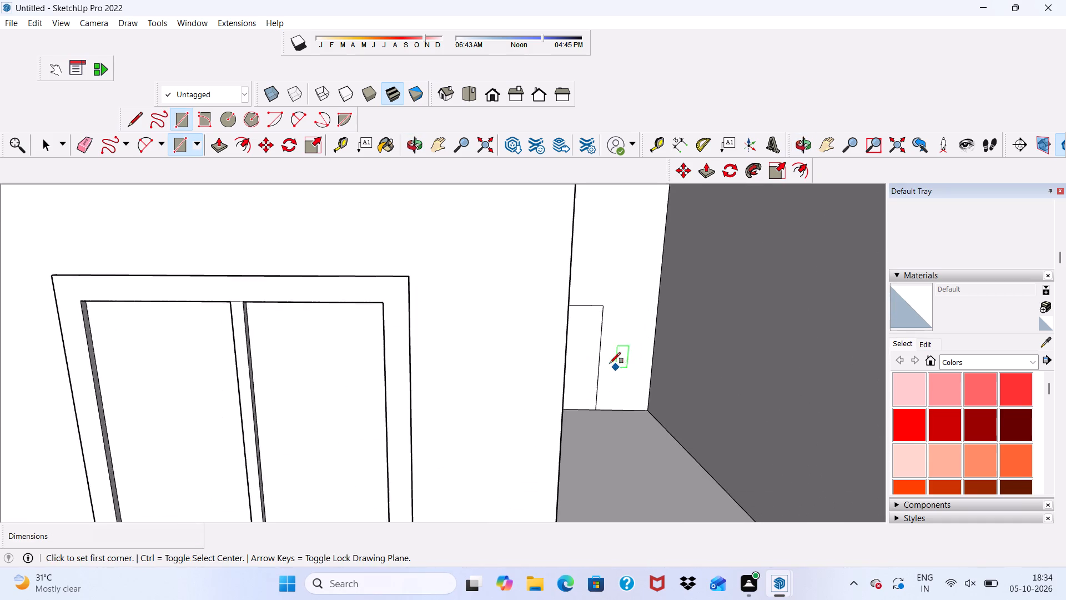
pyautogui.scroll(1, 610, 363)
pyautogui.click(224, 147)
pyautogui.scroll(3, 687, 426)
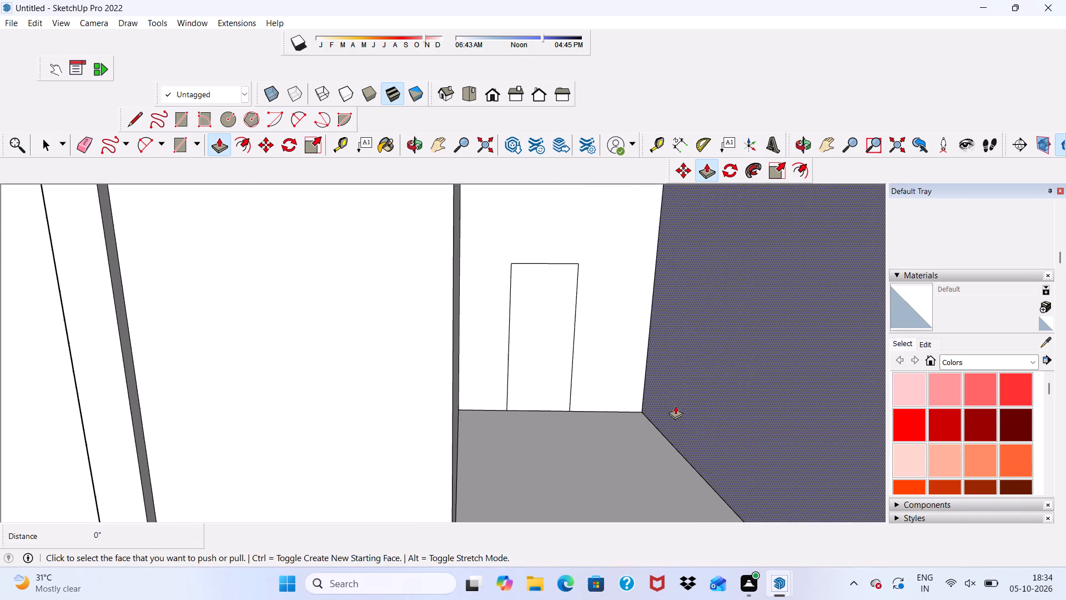
pyautogui.click(554, 299)
pyautogui.scroll(-3, 525, 268)
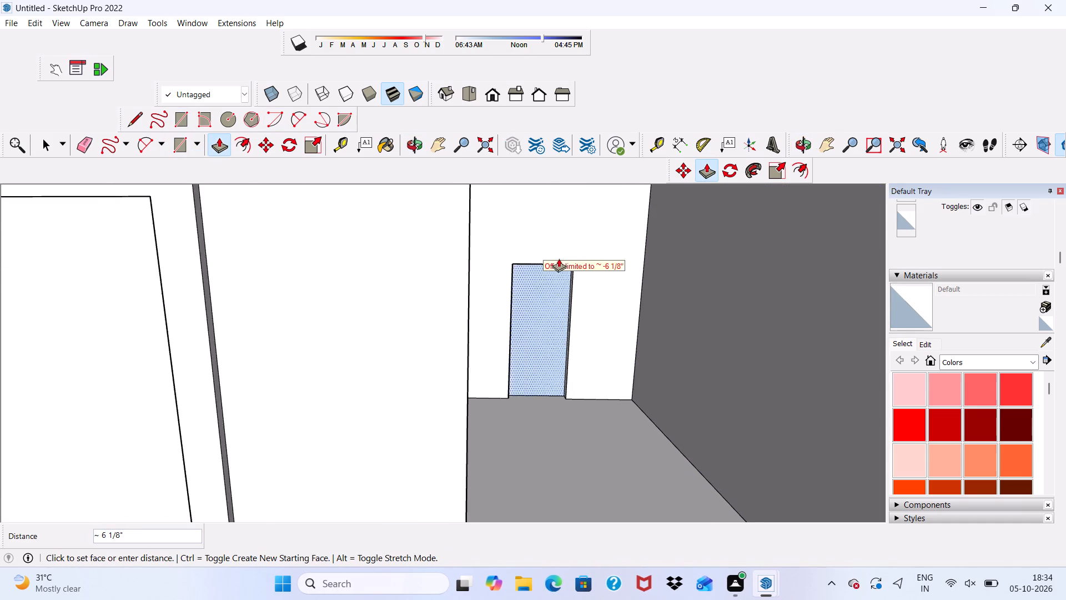
pyautogui.scroll(-1, 517, 255)
pyautogui.scroll(1, 515, 261)
pyautogui.scroll(-1, 518, 268)
pyautogui.scroll(1, 576, 285)
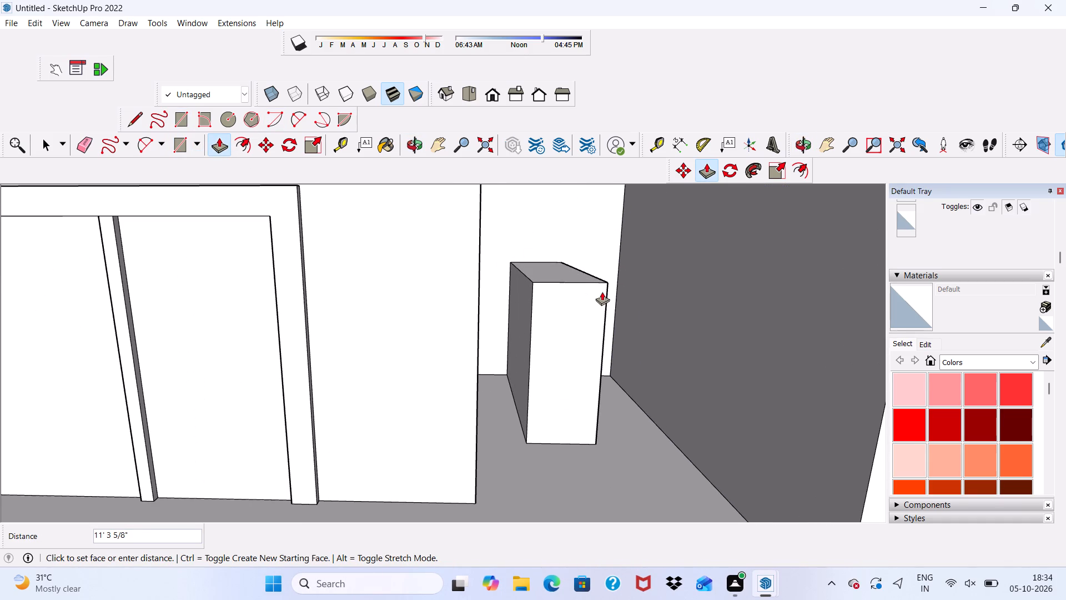
pyautogui.press('3')
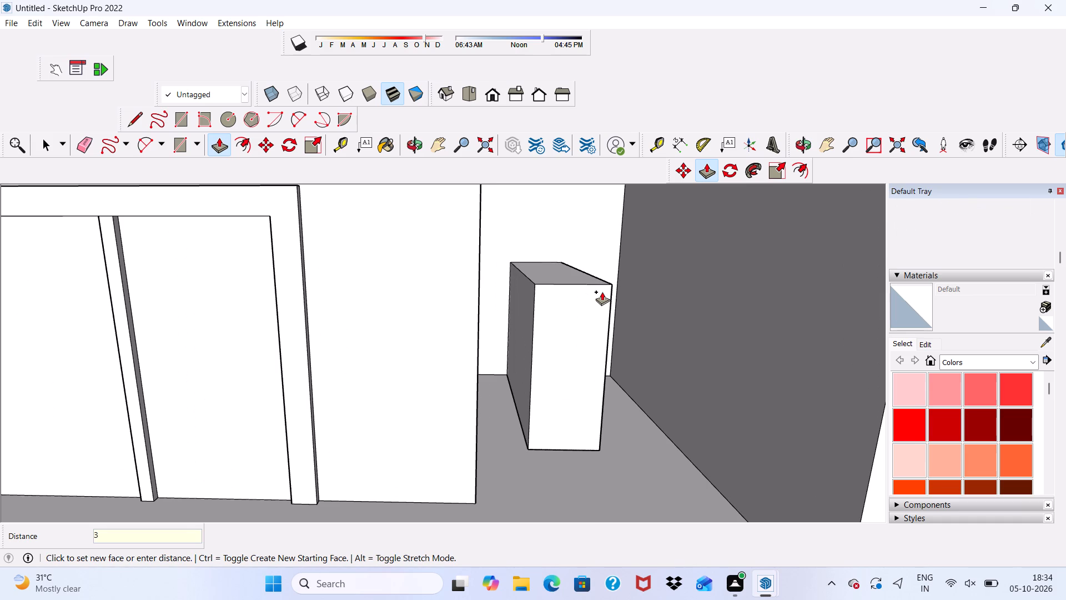
pyautogui.hotkey('shift', '"')
pyautogui.press('Return')
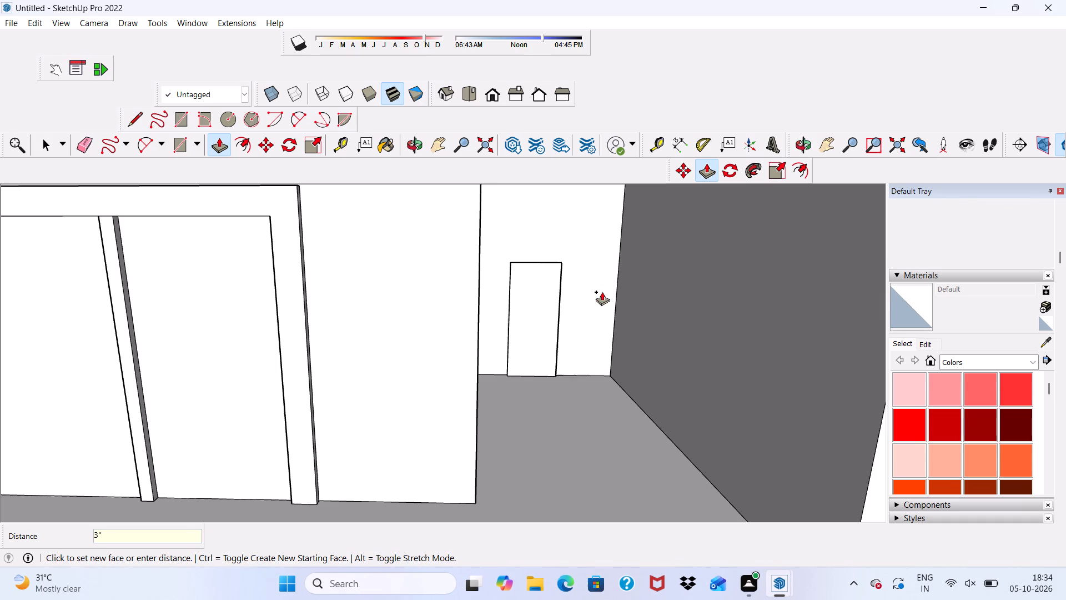
# Draw a knob circle of about 6" radius on the door's face, near its left edge at mid-height.
pyautogui.scroll(7, 512, 283)
pyautogui.moveTo(564, 267); pyautogui.dragTo(571, 268, button='middle')
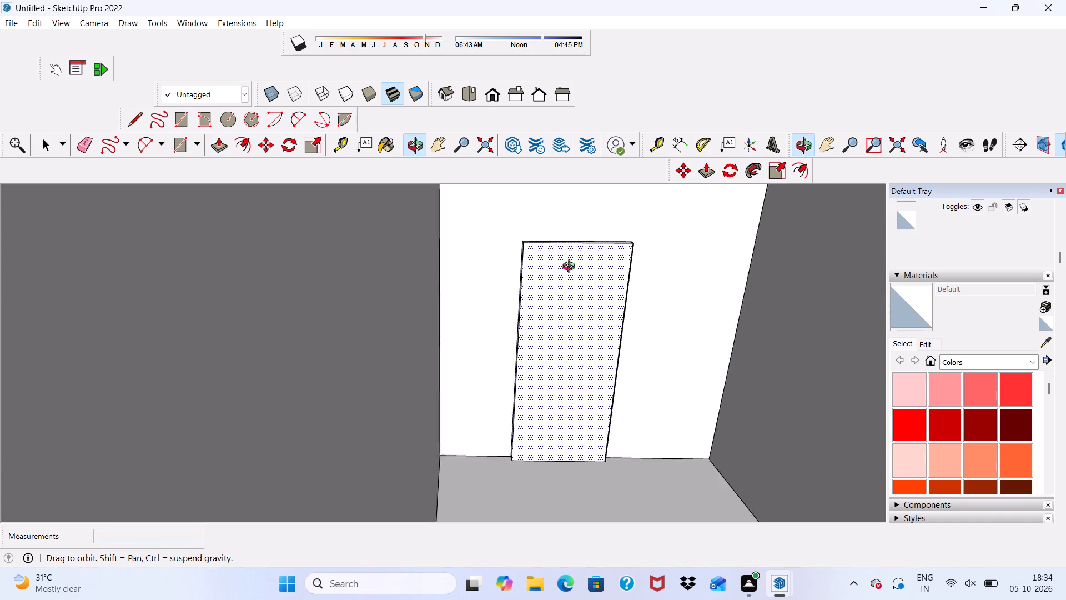
pyautogui.moveTo(571, 268); pyautogui.dragTo(544, 245, button='middle')
pyautogui.click(225, 112)
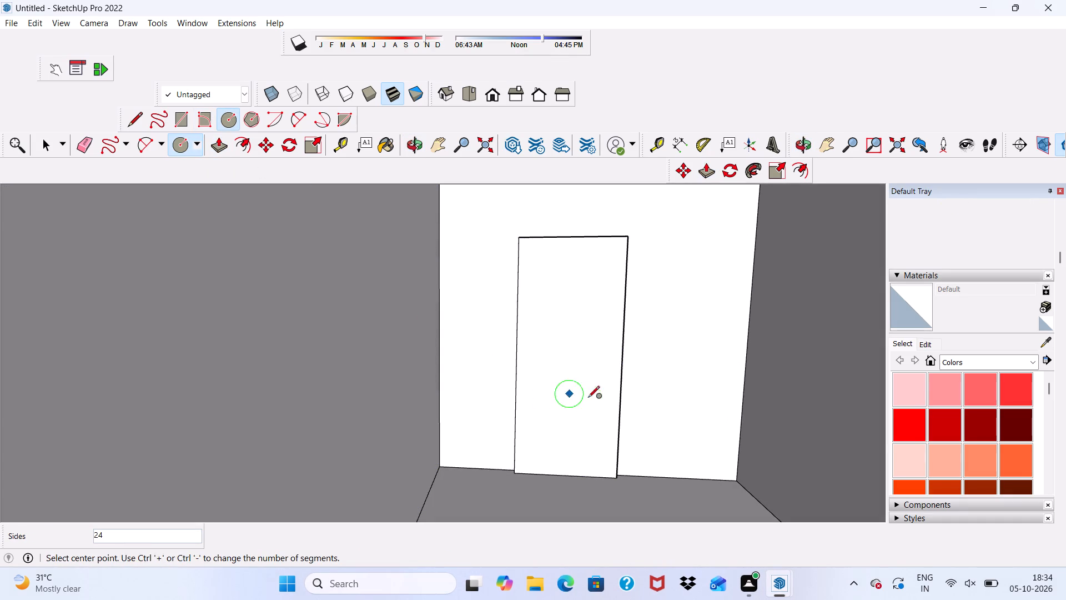
pyautogui.click(542, 335)
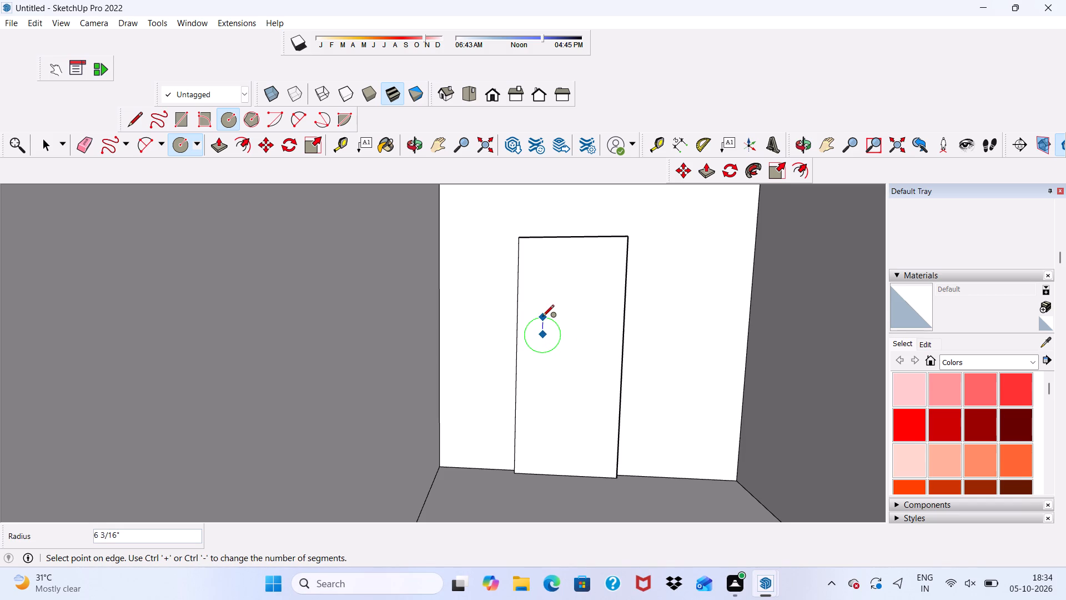
pyautogui.click(542, 317)
# Push/Pull the knob circle outward from the door's face by 3".
pyautogui.click(217, 143)
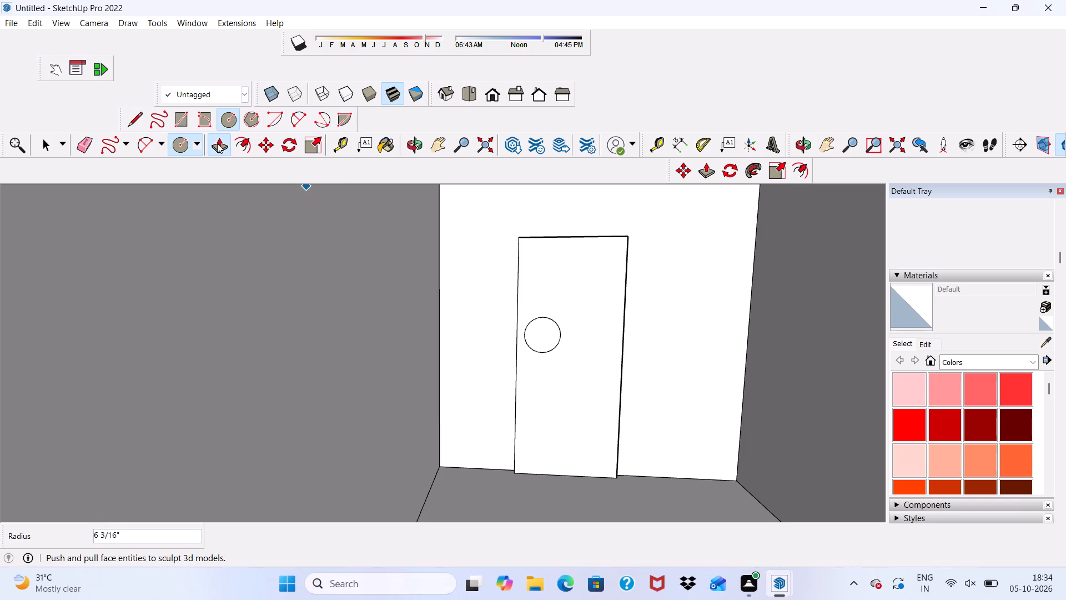
pyautogui.scroll(4, 554, 347)
pyautogui.click(545, 324)
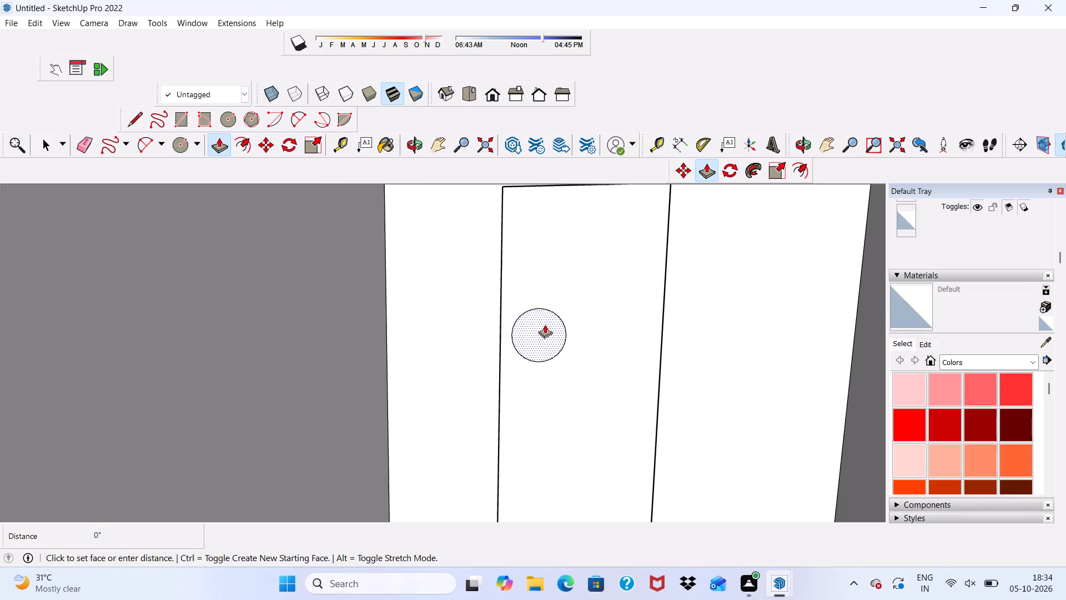
pyautogui.press('3')
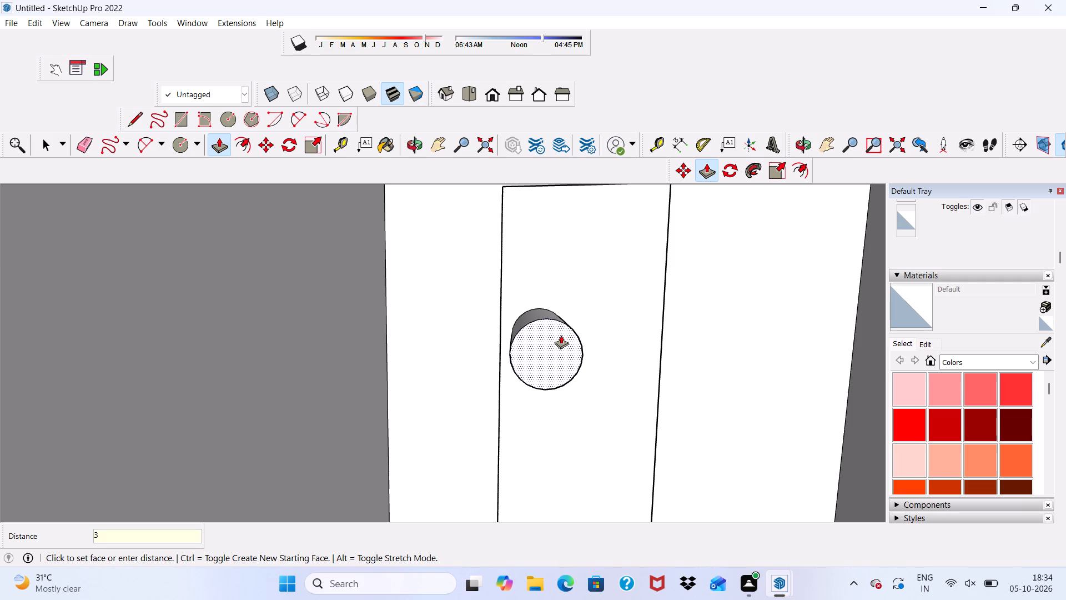
pyautogui.hotkey('shift', '"')
pyautogui.press('Return')
# Examine the door and its round knob up close and from the front.
pyautogui.scroll(4, 485, 281)
pyautogui.scroll(-3, 527, 261)
pyautogui.scroll(1, 559, 275)
pyautogui.scroll(-2, 576, 281)
pyautogui.moveTo(578, 296); pyautogui.dragTo(589, 323, button='middle')
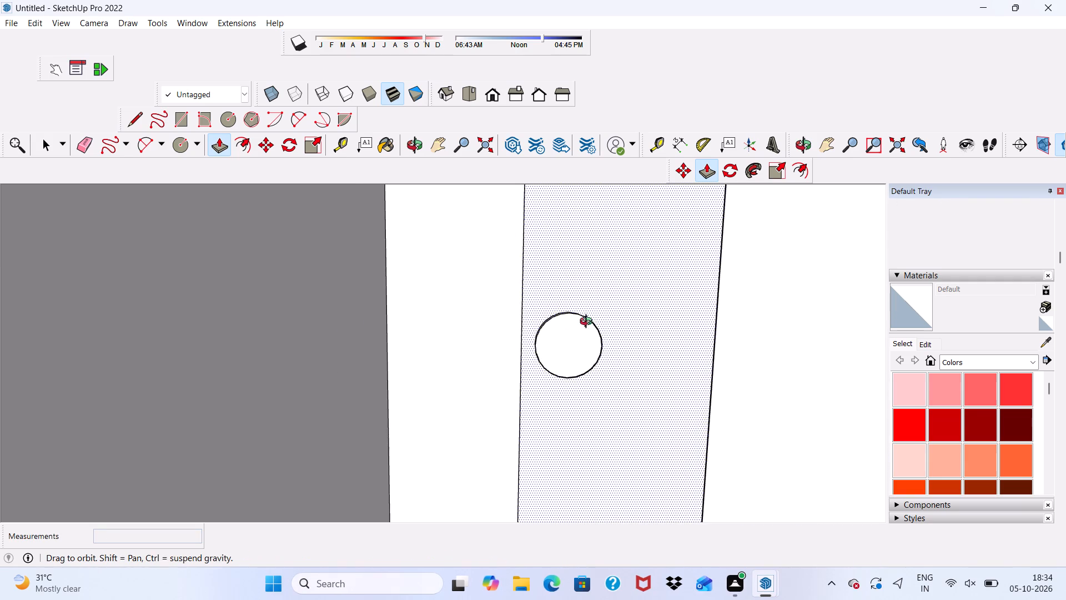
pyautogui.moveTo(589, 323); pyautogui.dragTo(597, 343, button='middle')
pyautogui.scroll(1, 579, 324)
pyautogui.scroll(-8, 578, 324)
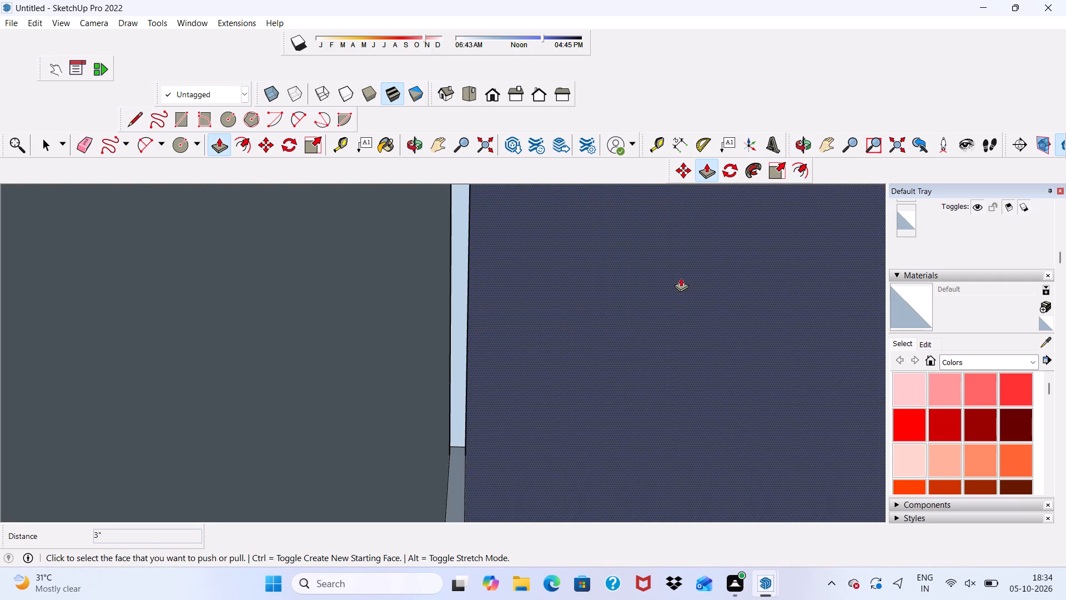
pyautogui.click(496, 93)
pyautogui.scroll(-5, 493, 229)
pyautogui.moveTo(502, 304); pyautogui.dragTo(512, 310, button='middle')
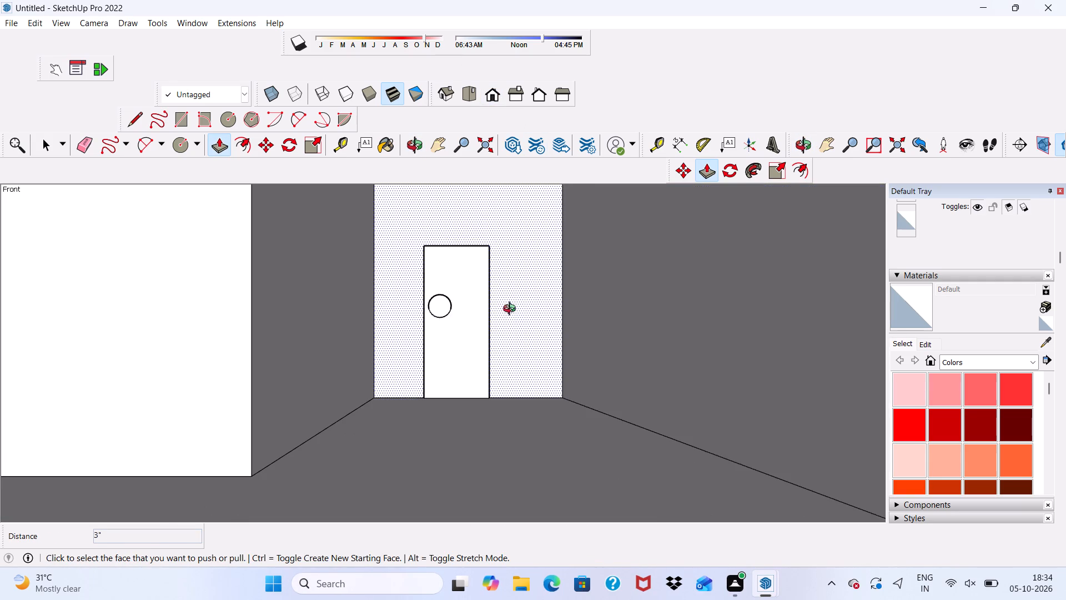
pyautogui.moveTo(512, 310); pyautogui.dragTo(520, 290, button='middle')
pyautogui.scroll(-4, 532, 286)
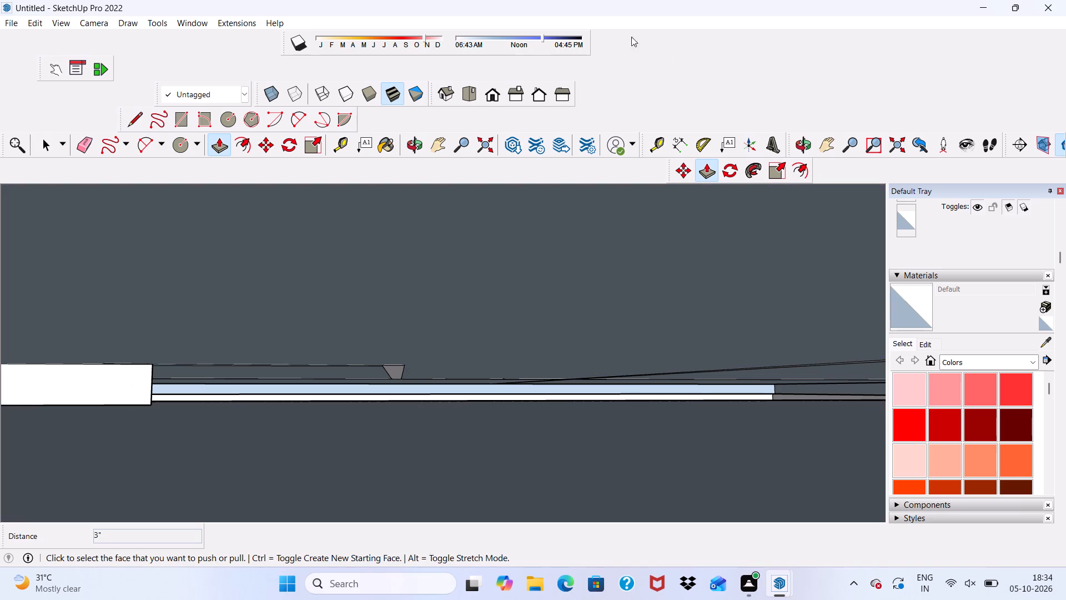
# Examine the front facade, tall central window, slatted panels and balcony railing from the front and from oblique angles.
pyautogui.click(492, 98)
pyautogui.scroll(-3, 537, 182)
pyautogui.scroll(1, 568, 246)
pyautogui.scroll(-1, 589, 276)
pyautogui.scroll(-2, 510, 119)
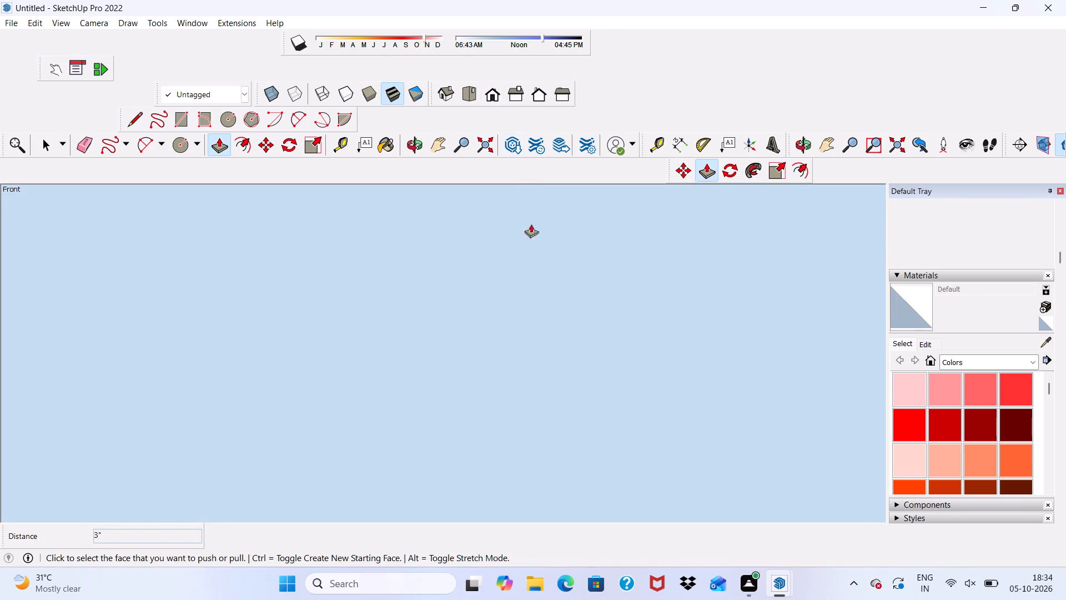
pyautogui.scroll(-10, 531, 224)
pyautogui.scroll(1, 518, 298)
pyautogui.scroll(-10, 519, 302)
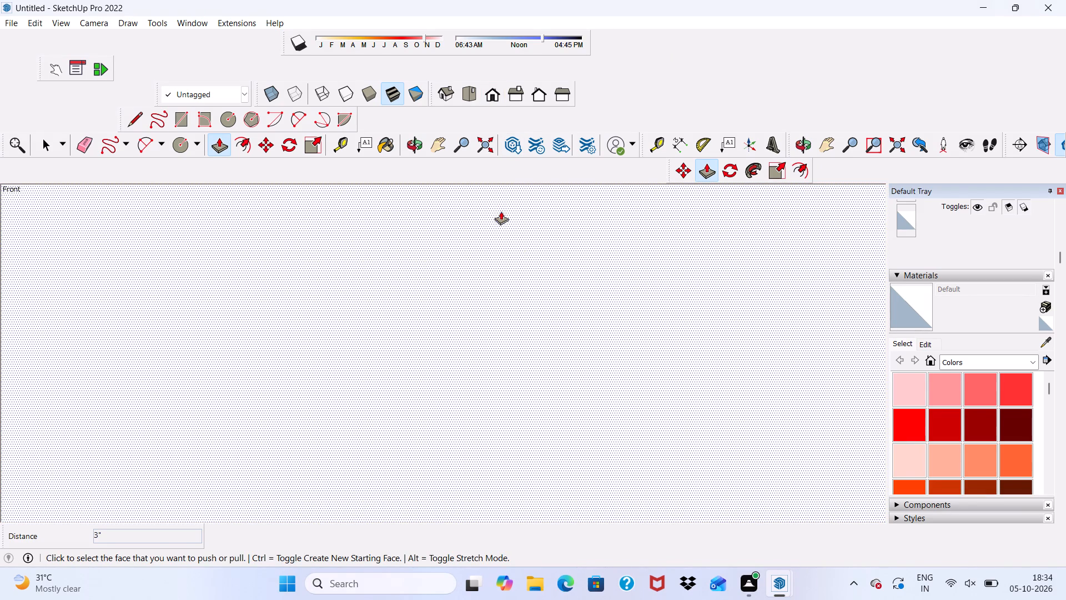
pyautogui.press('space')
pyautogui.scroll(-7, 476, 203)
pyautogui.scroll(-3, 450, 265)
pyautogui.moveTo(481, 275); pyautogui.dragTo(697, 302, button='middle')
pyautogui.scroll(1, 673, 277)
pyautogui.scroll(-2, 565, 276)
pyautogui.scroll(1, 558, 291)
pyautogui.scroll(-1, 558, 293)
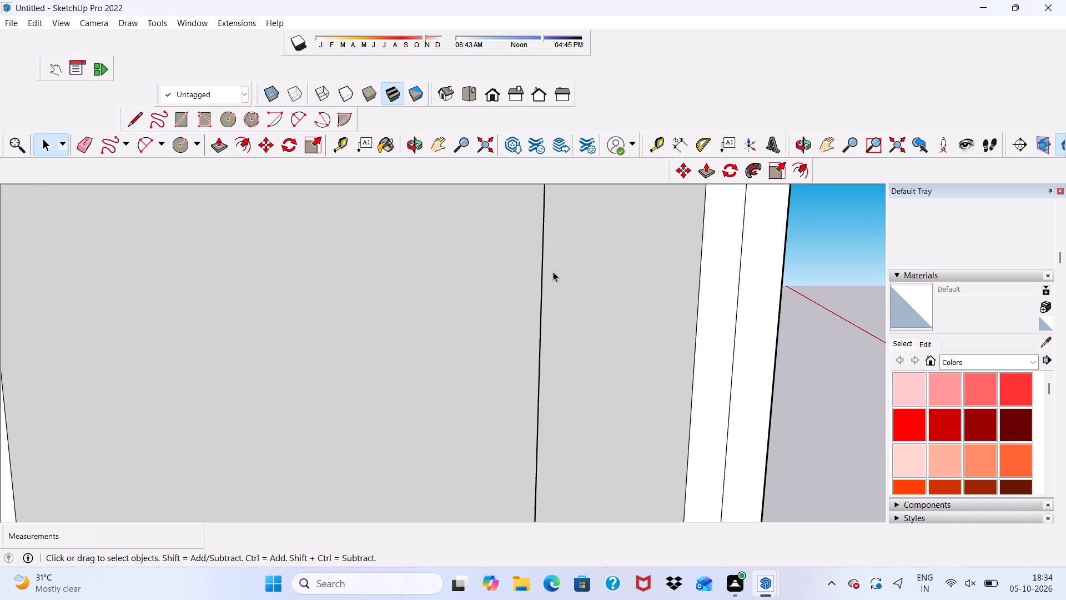
pyautogui.scroll(-5, 552, 272)
pyautogui.scroll(-13, 477, 321)
pyautogui.moveTo(605, 289); pyautogui.dragTo(570, 305, button='middle')
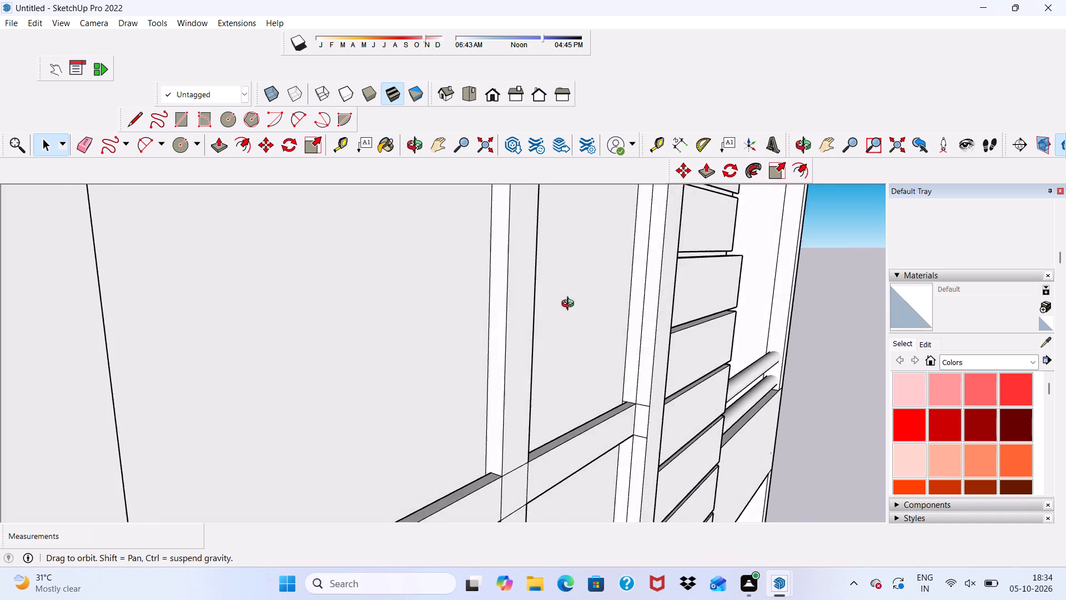
pyautogui.moveTo(570, 305); pyautogui.dragTo(400, 301, button='middle')
pyautogui.scroll(-2, 407, 304)
pyautogui.scroll(1, 409, 318)
pyautogui.scroll(-1, 412, 328)
pyautogui.scroll(1, 414, 331)
pyautogui.scroll(-6, 412, 328)
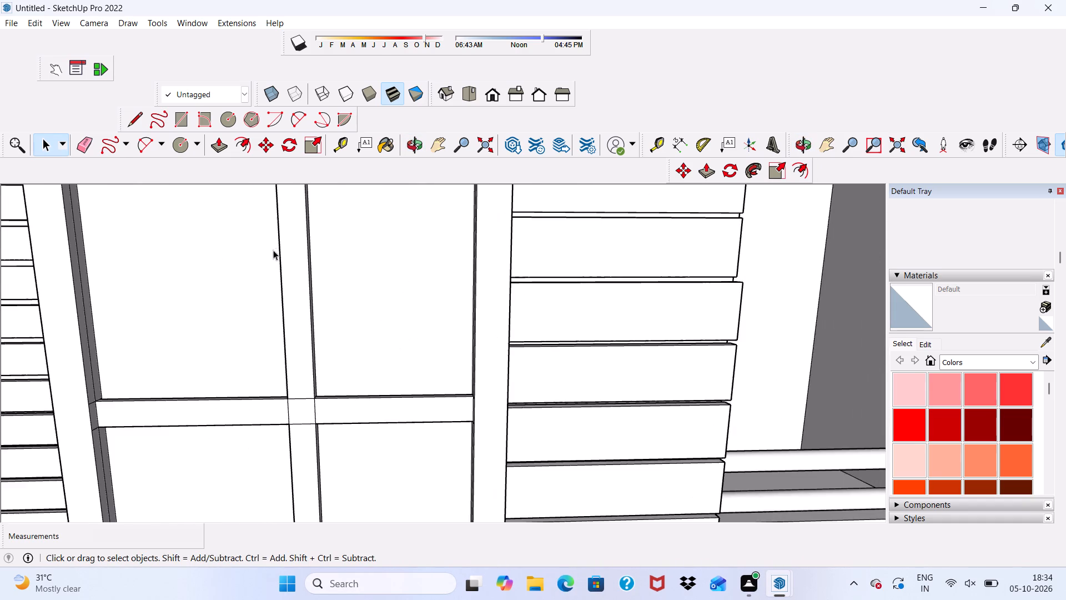
pyautogui.scroll(-2, 273, 250)
pyautogui.scroll(-2, 381, 259)
pyautogui.scroll(-2, 575, 276)
pyautogui.moveTo(599, 276); pyautogui.dragTo(736, 249, button='middle')
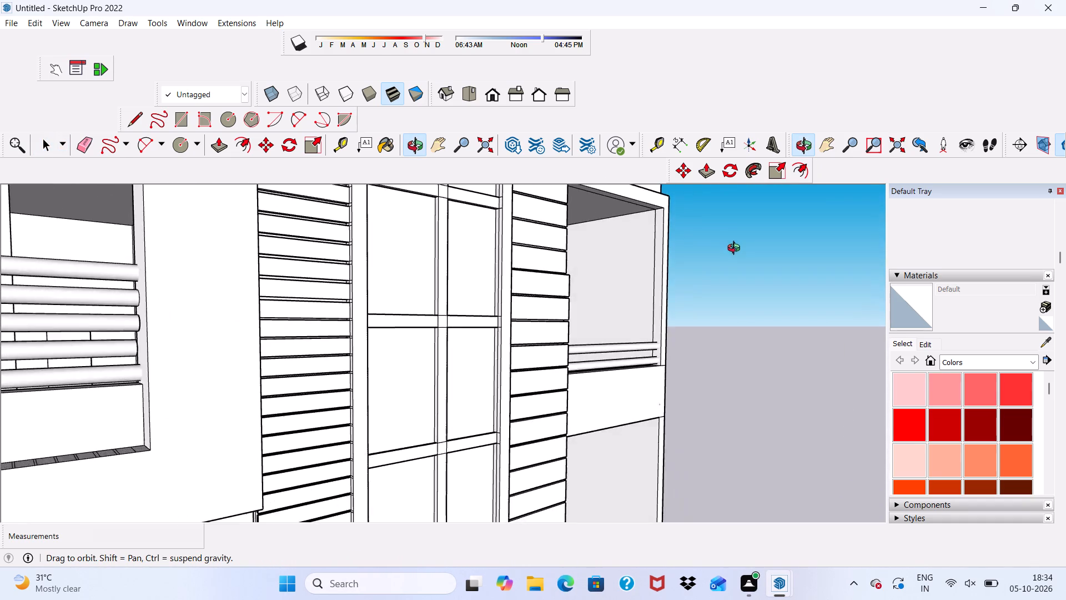
pyautogui.moveTo(736, 249); pyautogui.dragTo(789, 237, button='middle')
pyautogui.scroll(-1, 280, 262)
pyautogui.scroll(1, 271, 271)
pyautogui.scroll(-1, 269, 274)
pyautogui.scroll(1, 267, 277)
pyautogui.scroll(-1, 266, 281)
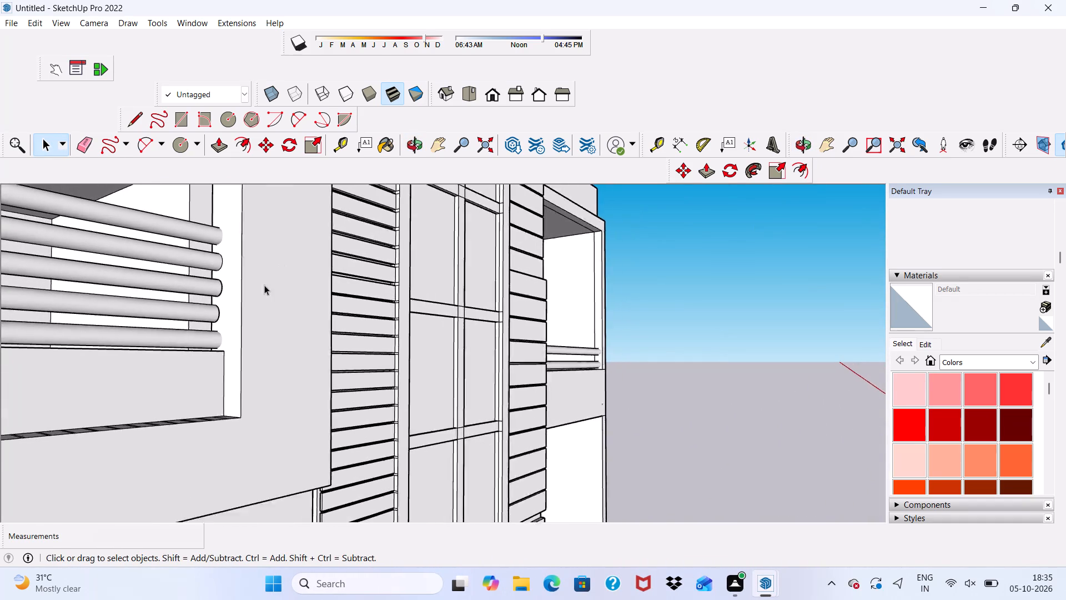
# Draw a 3' by 7' door rectangle on the balcony recess's side wall, standing on the floor edge near the inner corner.
pyautogui.scroll(-6, 264, 285)
pyautogui.scroll(1, 235, 232)
pyautogui.scroll(-2, 266, 252)
pyautogui.moveTo(346, 289); pyautogui.dragTo(325, 336, button='middle')
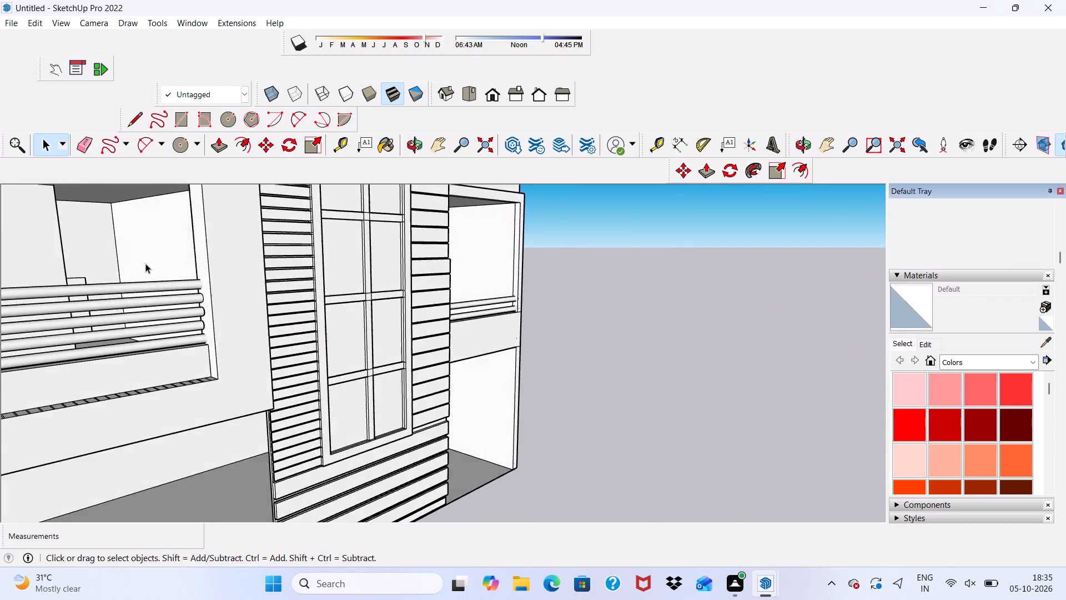
pyautogui.scroll(8, 144, 259)
pyautogui.moveTo(112, 280); pyautogui.dragTo(143, 277, button='middle')
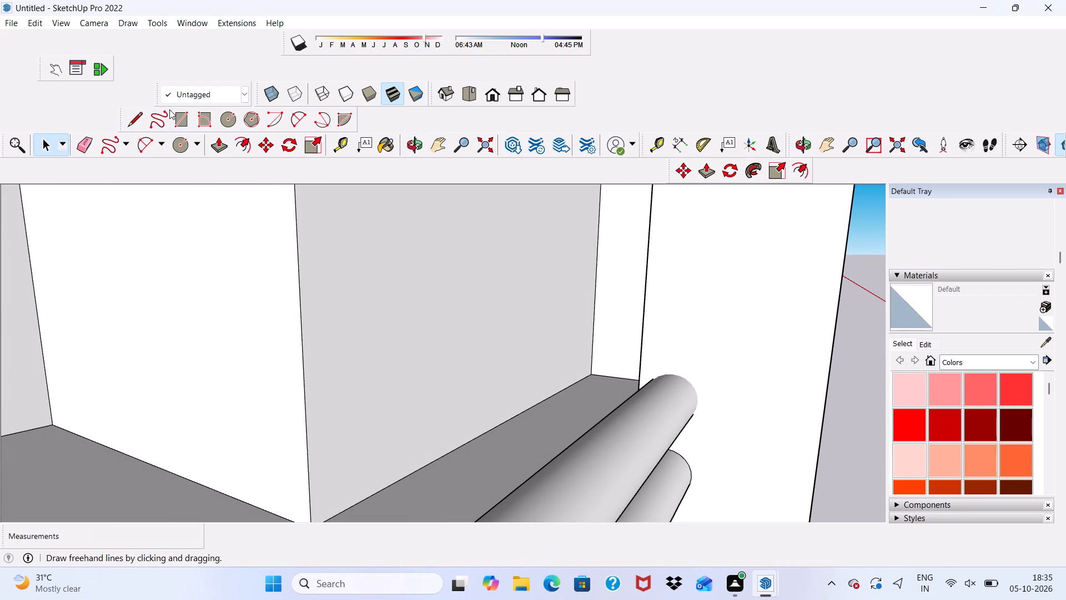
pyautogui.click(179, 112)
pyautogui.scroll(1, 145, 351)
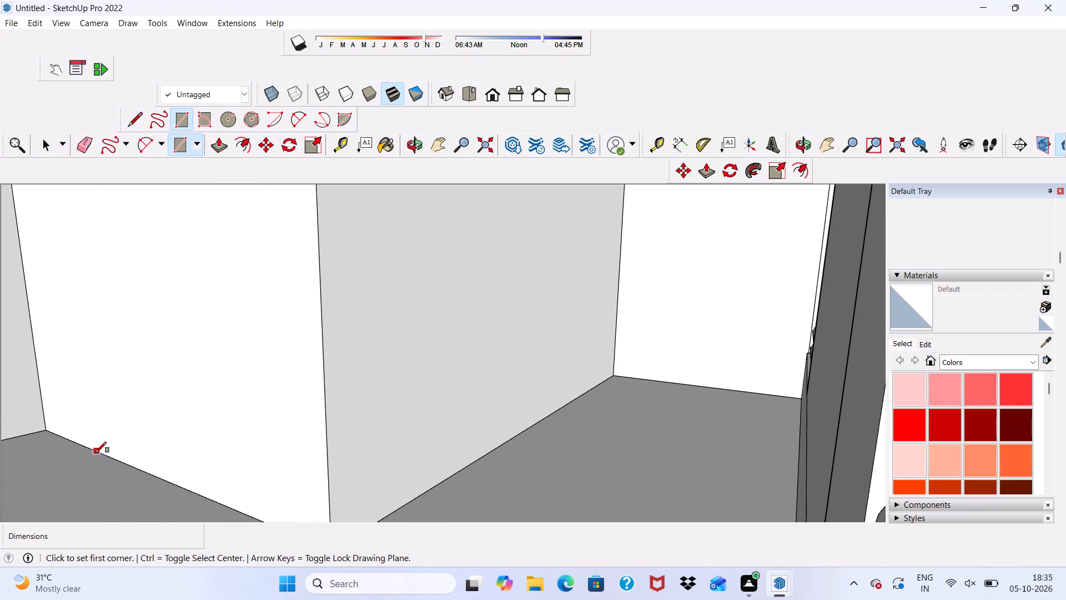
pyautogui.click(95, 453)
pyautogui.write("3',7'")
pyautogui.press('Return')
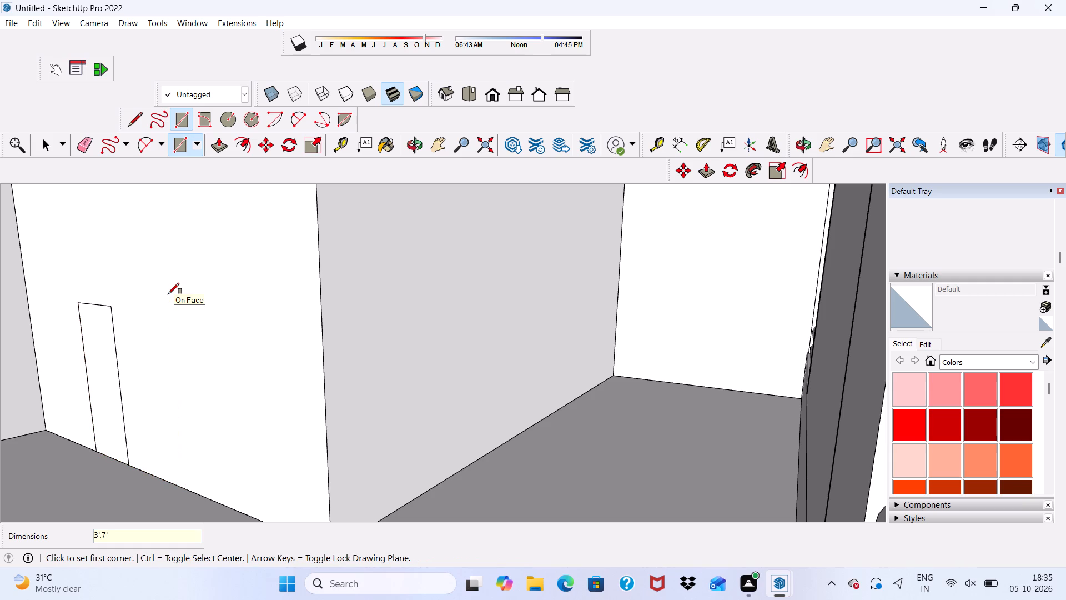
# Push/Pull the new door rectangle outward from the recess's side wall by 3".
pyautogui.scroll(3, 203, 159)
pyautogui.click(213, 141)
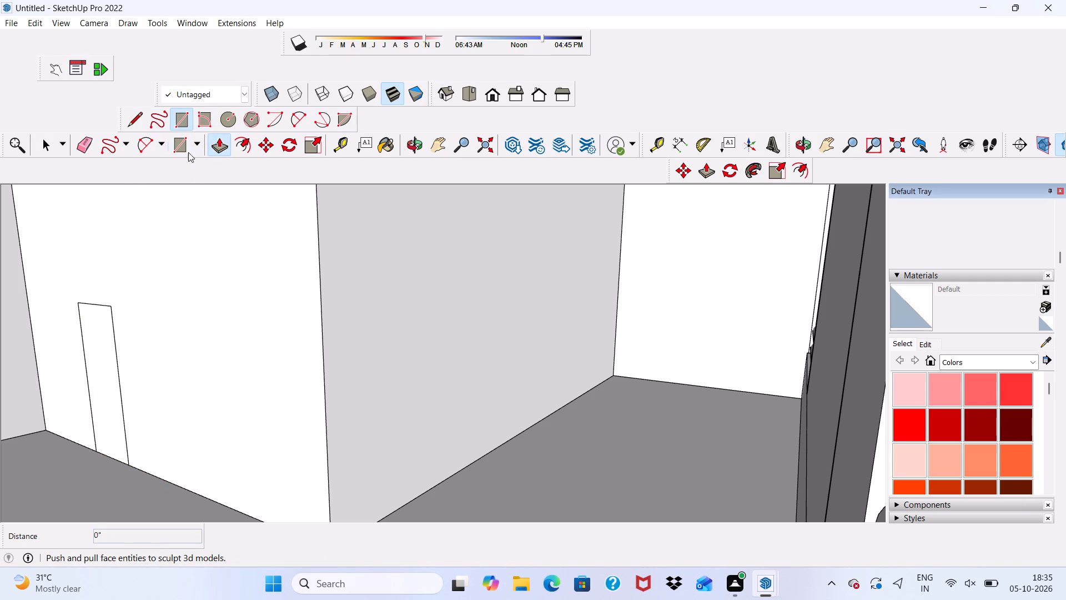
pyautogui.scroll(1, 109, 251)
pyautogui.click(97, 332)
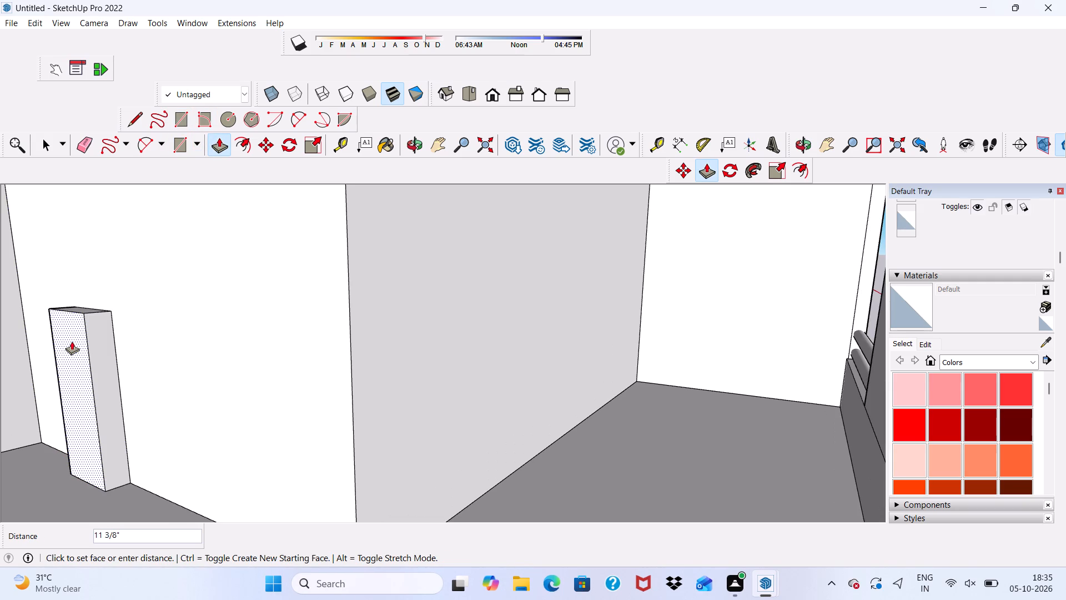
pyautogui.write('3"')
pyautogui.press('Return')
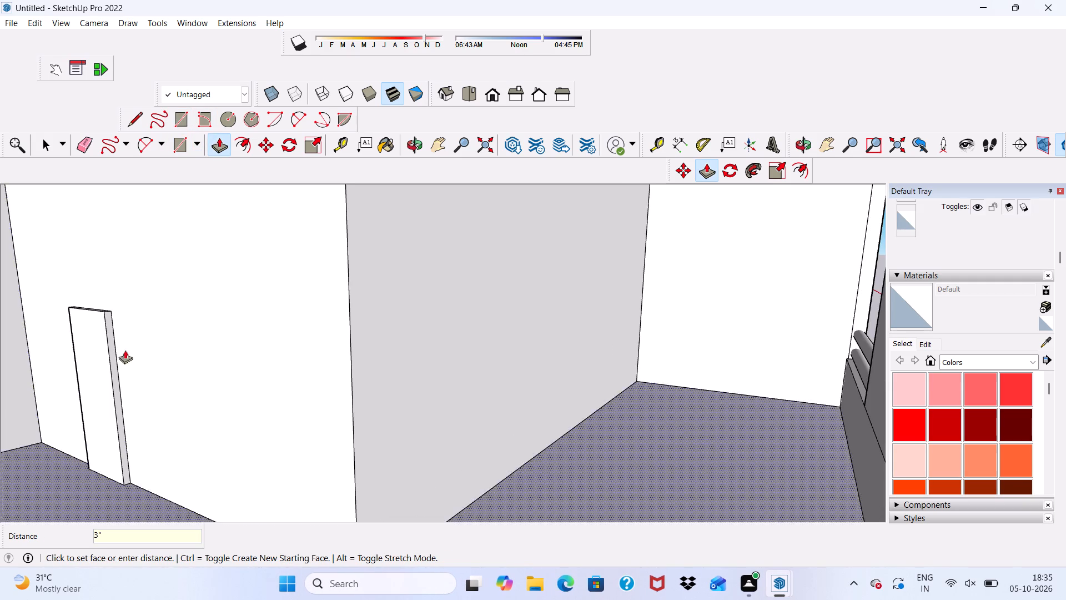
# Draw a six-sided polygon knob of about 7 7/16" radius on the side-wall door's face, near its left edge at mid-height.
pyautogui.click(250, 117)
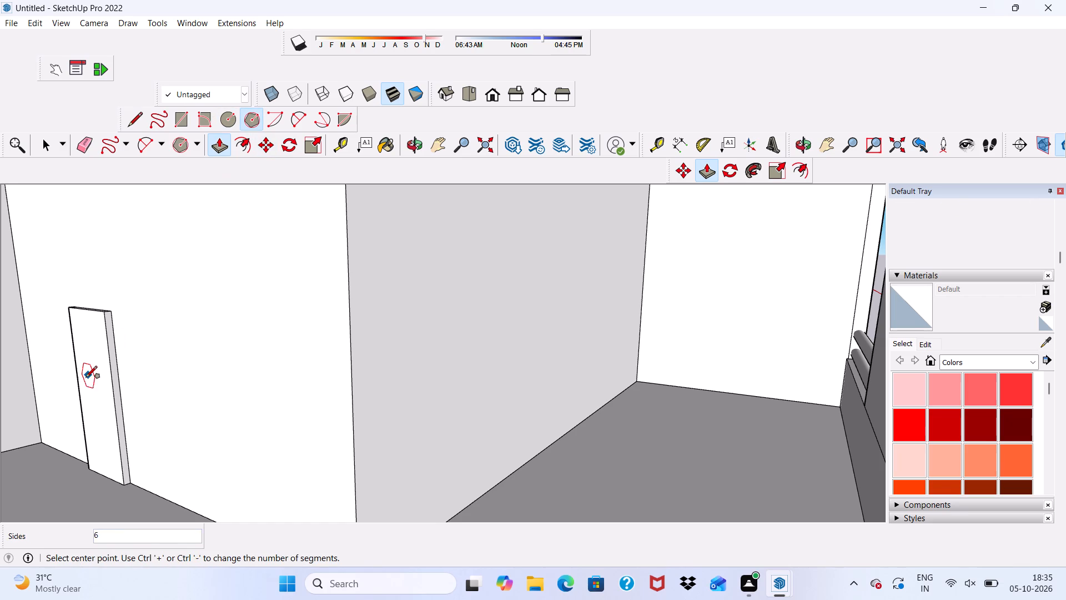
pyautogui.scroll(3, 86, 378)
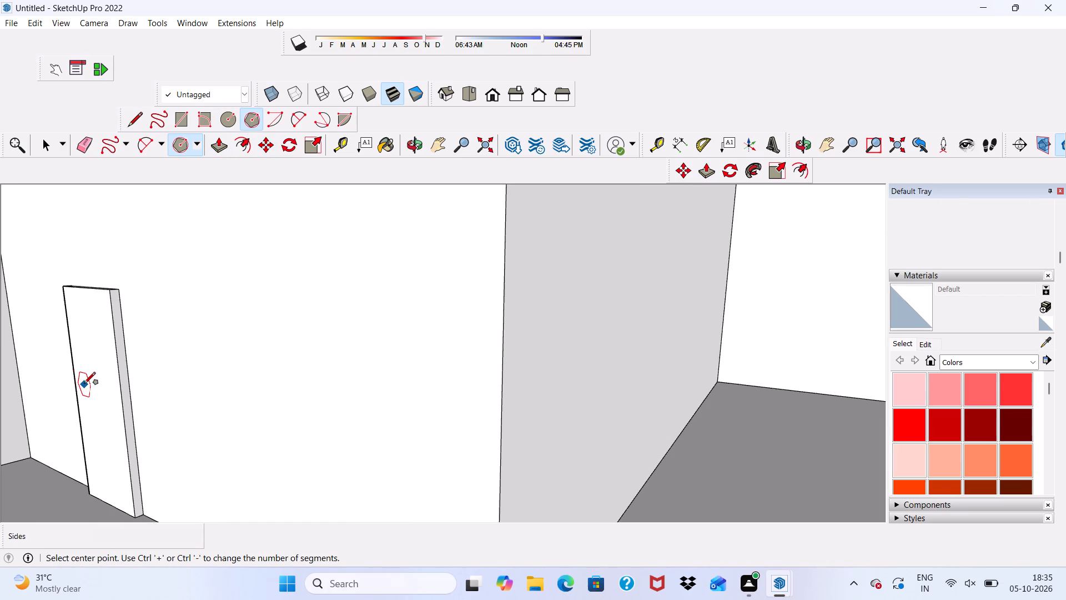
pyautogui.click(88, 384)
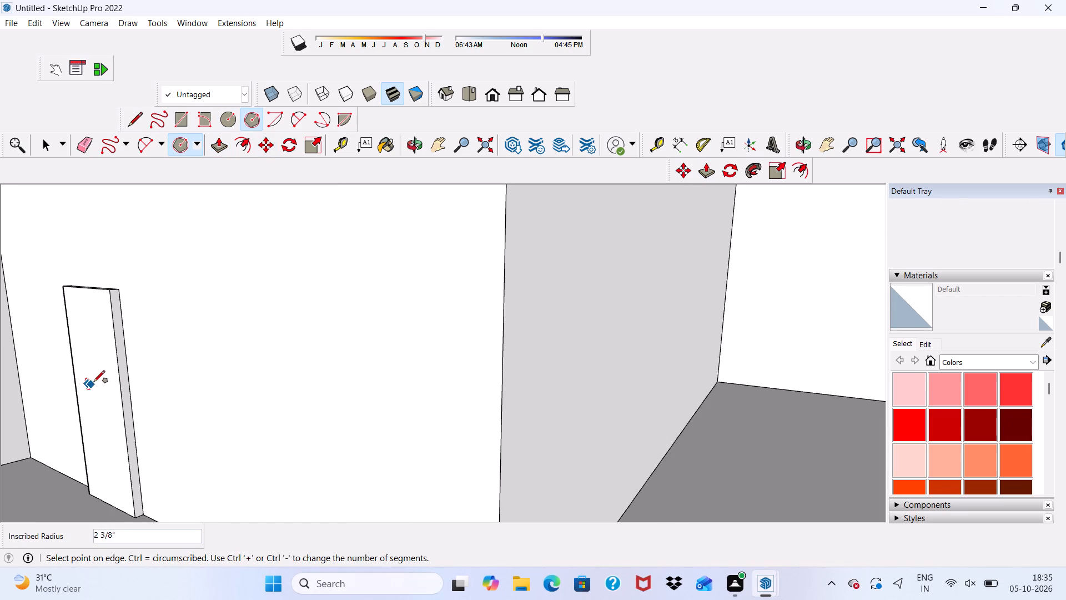
pyautogui.click(83, 365)
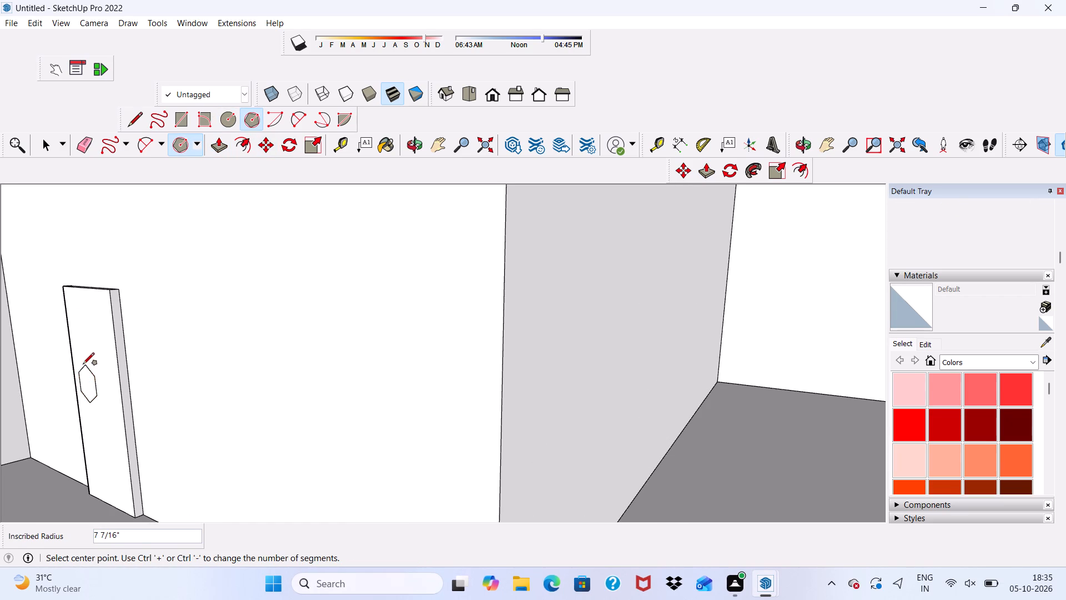
# Push/Pull the hexagonal knob outward from the side-wall door's face by 3".
pyautogui.click(215, 147)
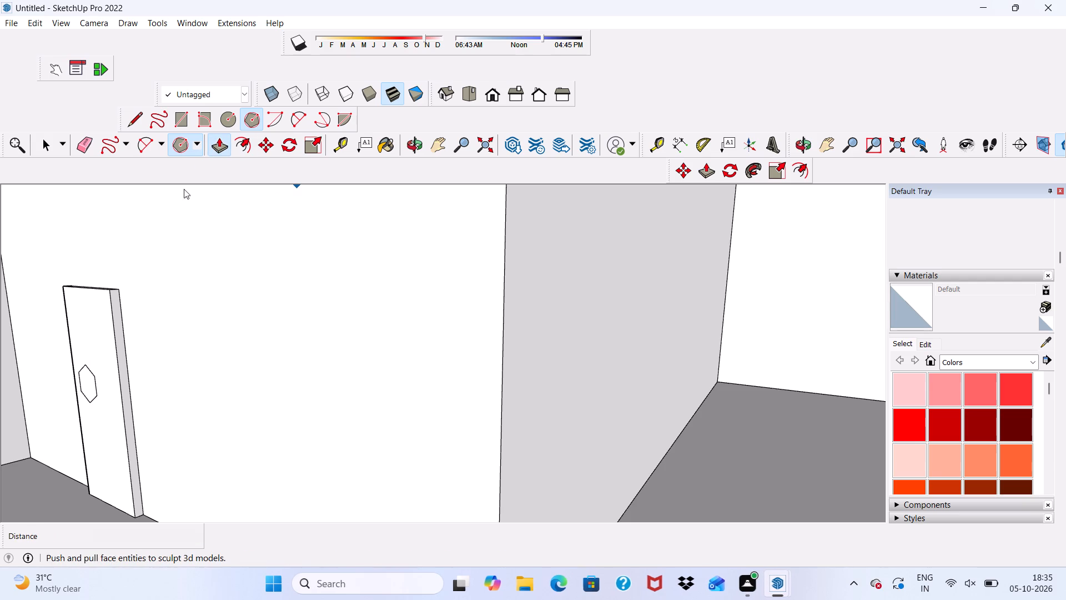
pyautogui.scroll(1, 89, 371)
pyautogui.click(87, 384)
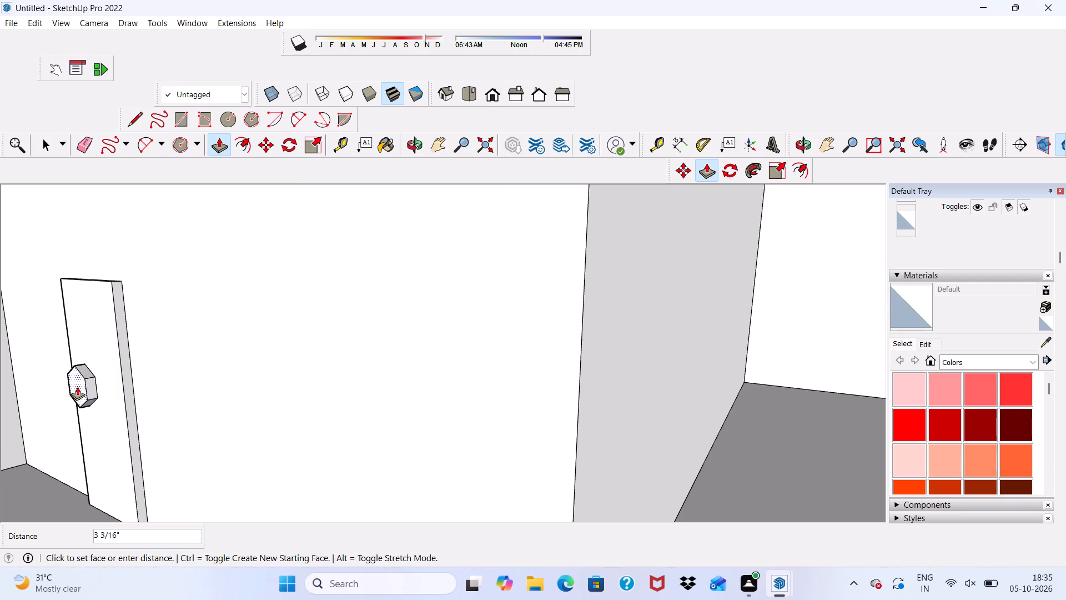
pyautogui.write('3"')
pyautogui.press('Return')
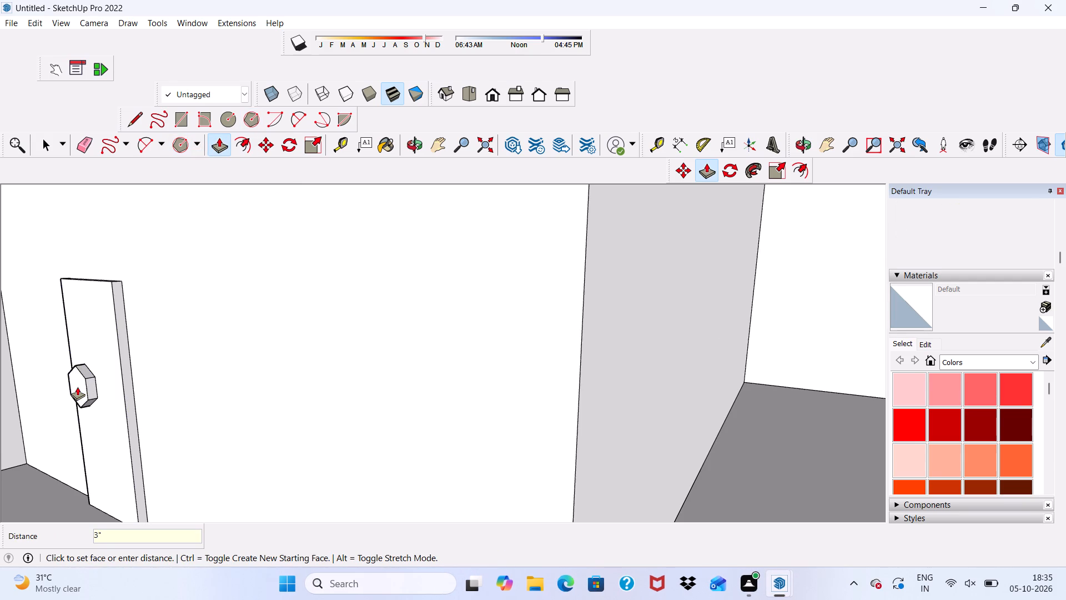
pyautogui.press('Return')
pyautogui.press('Return')
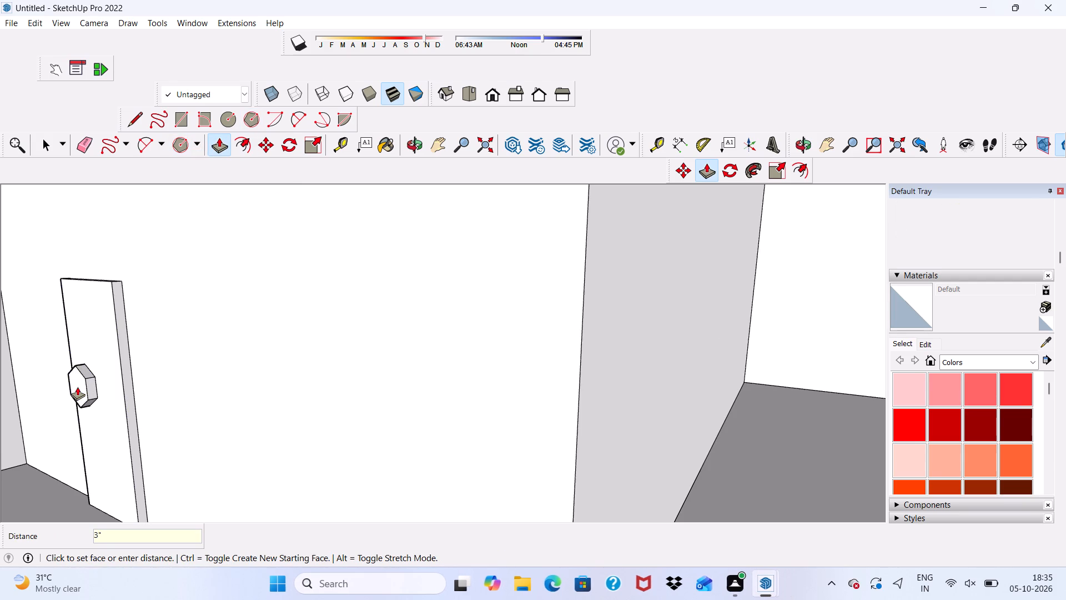
# Examine both recess doors and their knobs through the balcony opening, from the side and from outside the house.
pyautogui.scroll(-4, 165, 418)
pyautogui.scroll(1, 176, 375)
pyautogui.scroll(-12, 178, 376)
pyautogui.moveTo(204, 451); pyautogui.dragTo(253, 411, button='middle')
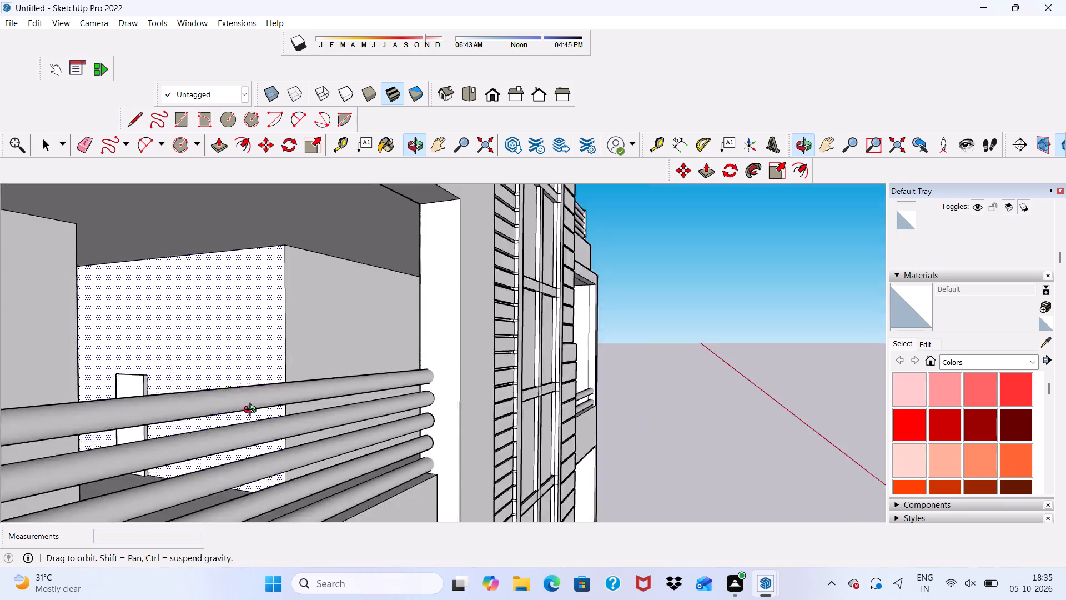
pyautogui.moveTo(253, 411); pyautogui.dragTo(63, 478, button='middle')
pyautogui.scroll(3, 153, 434)
pyautogui.scroll(-5, 193, 422)
pyautogui.moveTo(186, 406); pyautogui.dragTo(283, 378, button='middle')
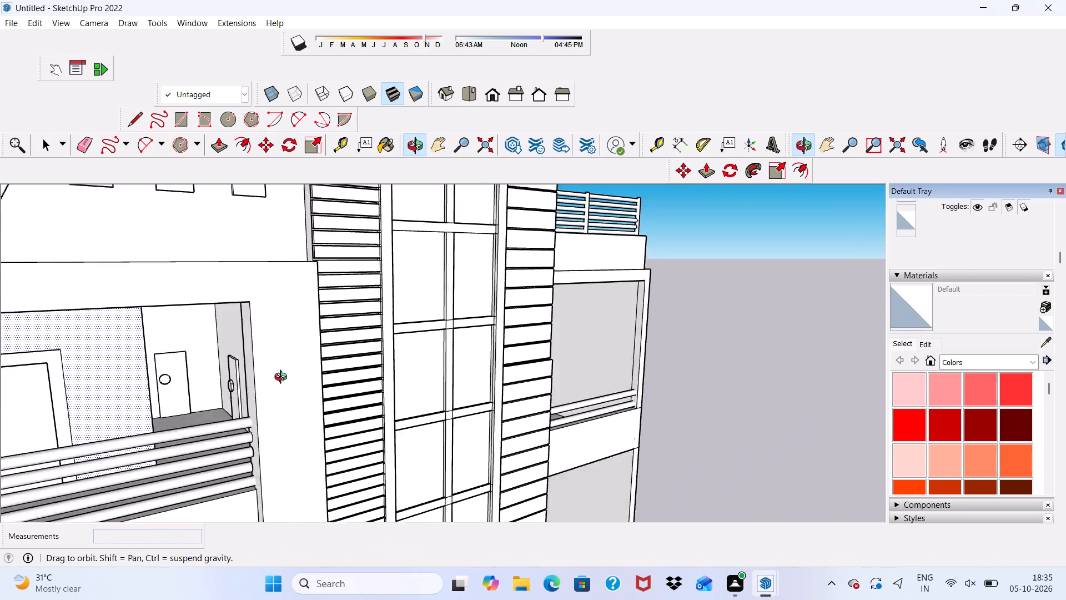
pyautogui.moveTo(283, 378); pyautogui.dragTo(336, 369, button='middle')
pyautogui.press('space')
pyautogui.scroll(-3, 221, 422)
pyautogui.click(584, 367)
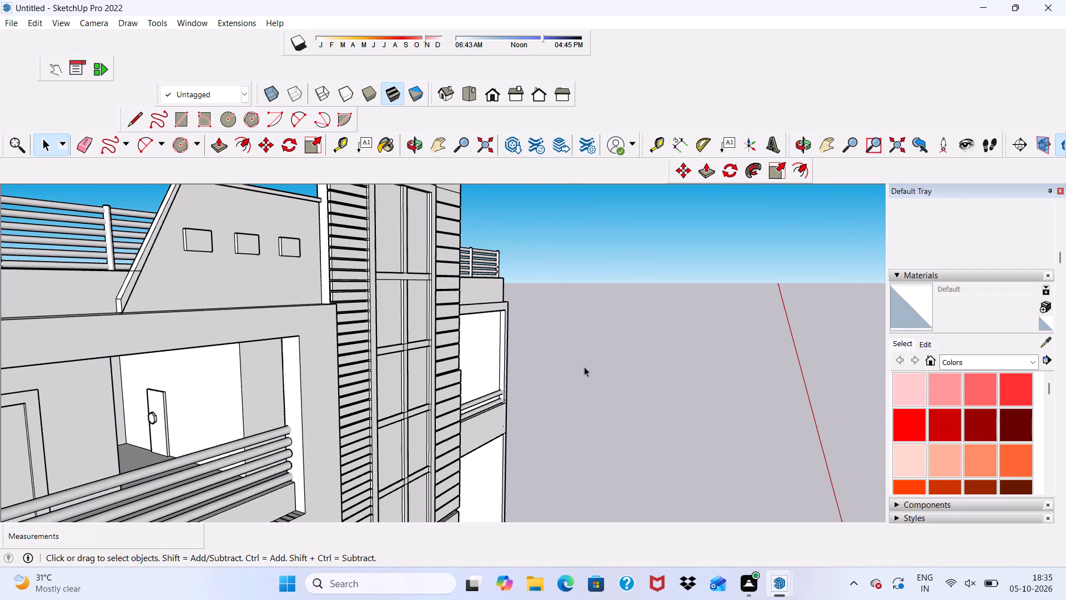
pyautogui.scroll(-4, 532, 357)
pyautogui.scroll(1, 530, 358)
pyautogui.moveTo(526, 359); pyautogui.dragTo(334, 352, button='middle')
pyautogui.scroll(-8, 355, 366)
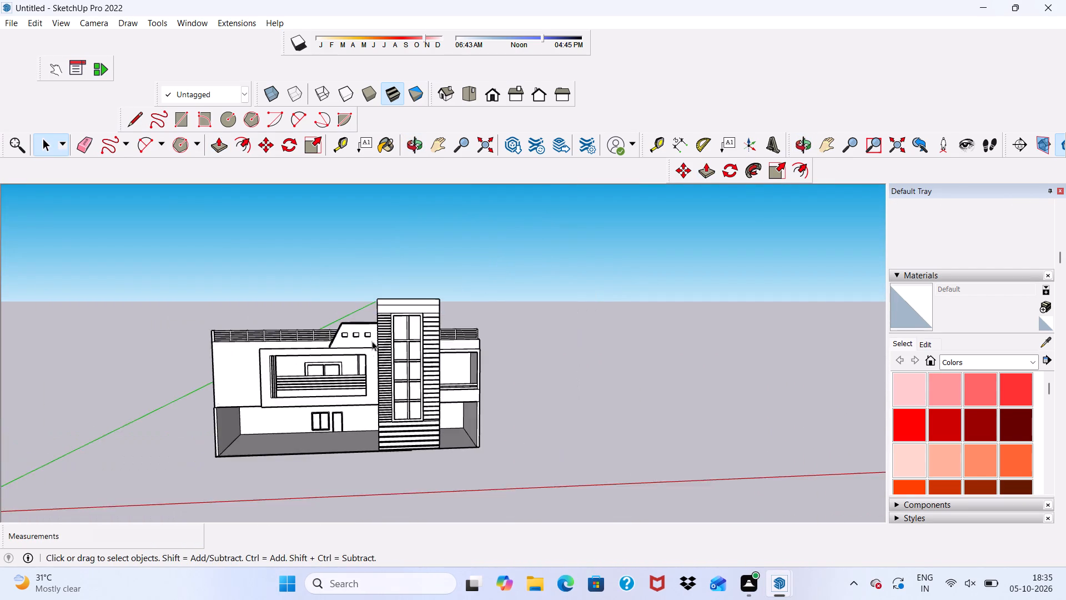
# Examine the ground floor's framed window and door opening up close and within the whole front elevation.
pyautogui.scroll(-3, 372, 341)
pyautogui.scroll(11, 380, 426)
pyautogui.scroll(3, 383, 379)
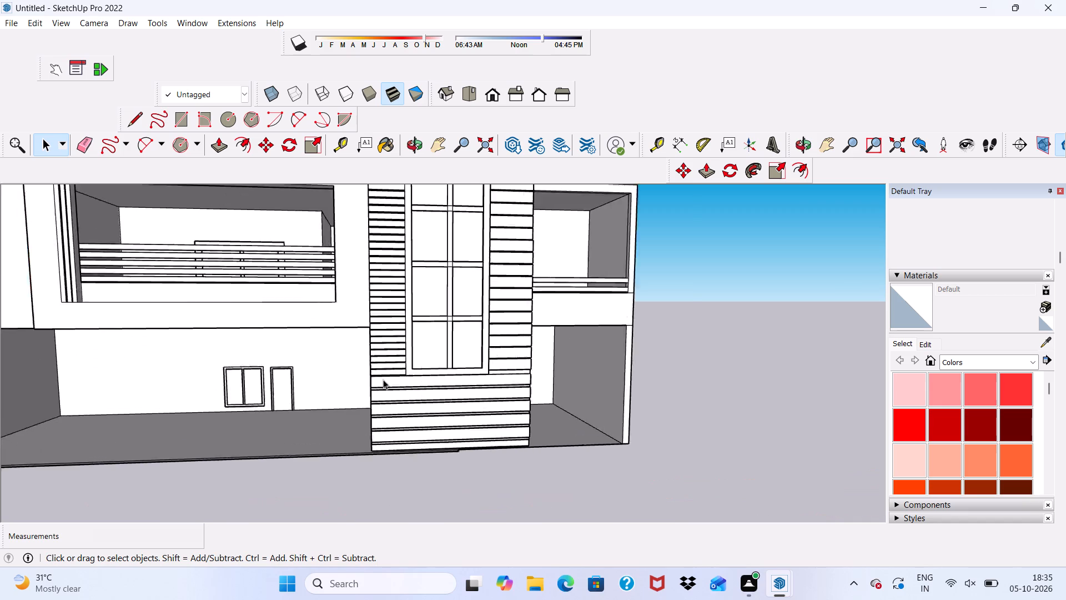
pyautogui.scroll(8, 383, 379)
pyautogui.scroll(-3, 383, 379)
pyautogui.scroll(3, 334, 408)
pyautogui.scroll(-4, 214, 398)
pyautogui.scroll(2, 231, 388)
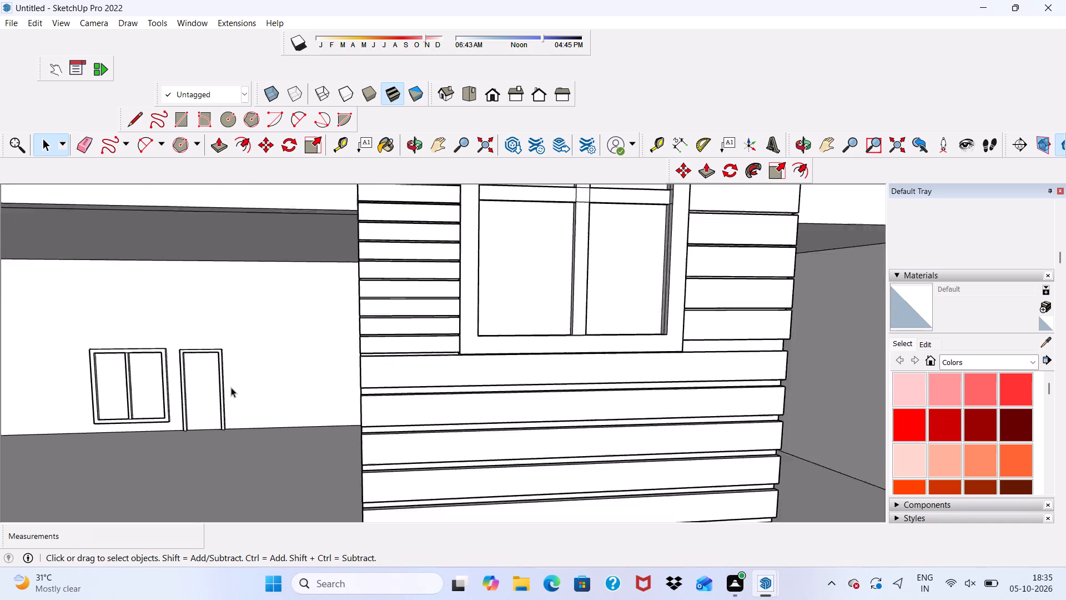
pyautogui.scroll(11, 231, 387)
pyautogui.moveTo(204, 375); pyautogui.dragTo(66, 386, button='middle')
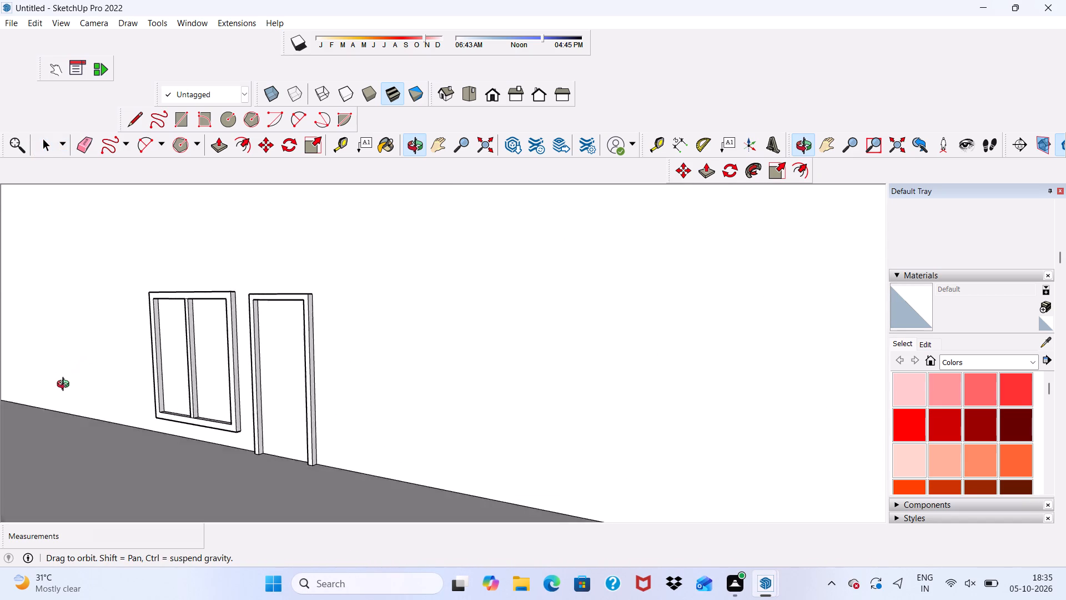
pyautogui.moveTo(66, 386); pyautogui.dragTo(190, 352, button='middle')
pyautogui.scroll(-10, 215, 339)
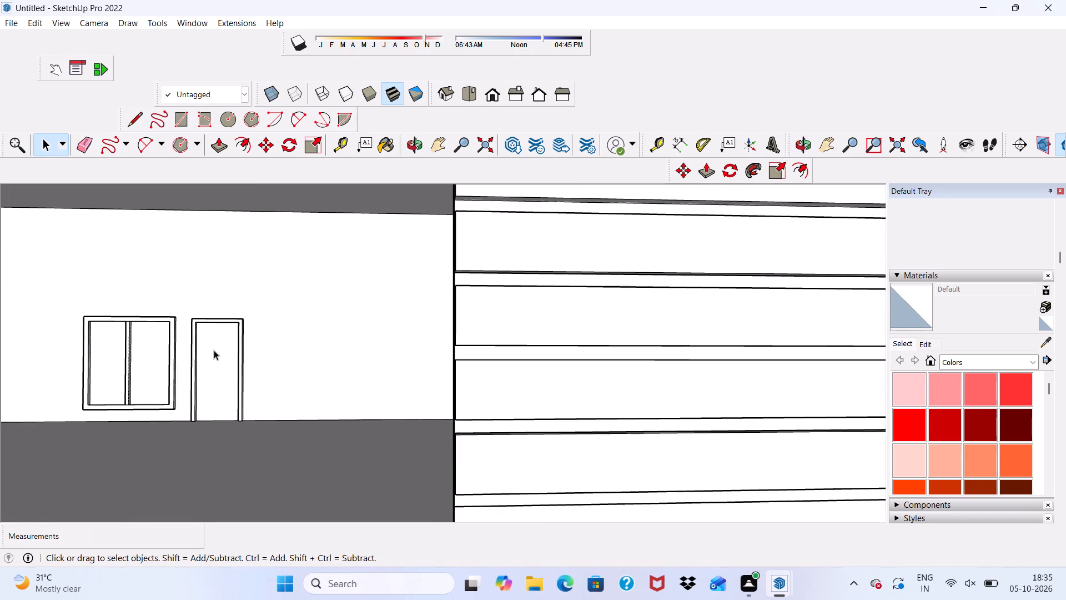
pyautogui.scroll(-2, 214, 350)
pyautogui.moveTo(211, 351); pyautogui.dragTo(209, 365, button='middle')
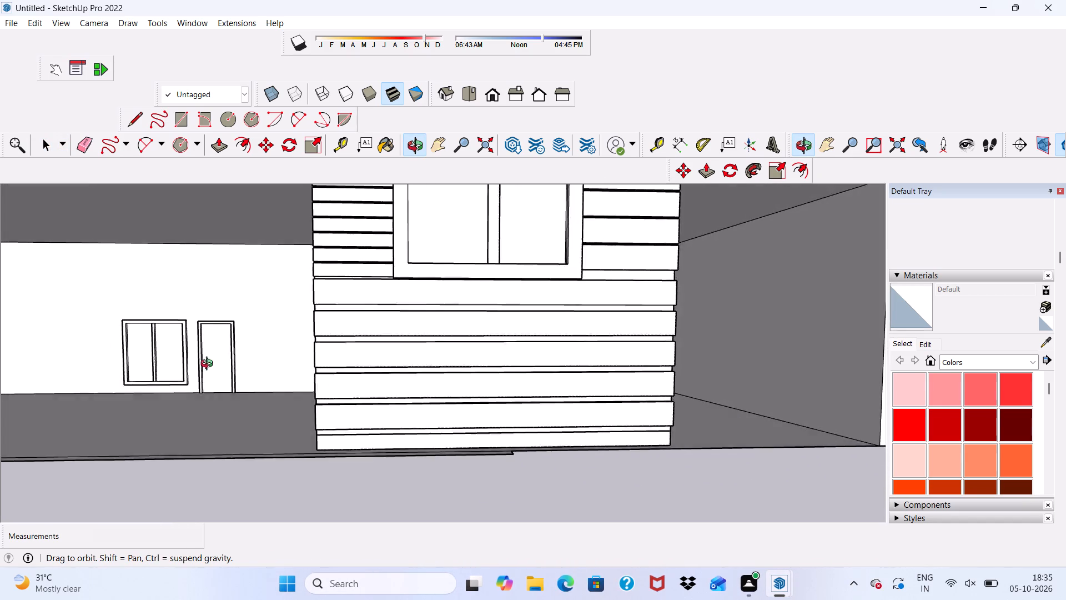
pyautogui.moveTo(209, 365); pyautogui.dragTo(194, 375, button='middle')
pyautogui.scroll(11, 218, 359)
pyautogui.scroll(2, 249, 295)
pyautogui.scroll(-14, 248, 295)
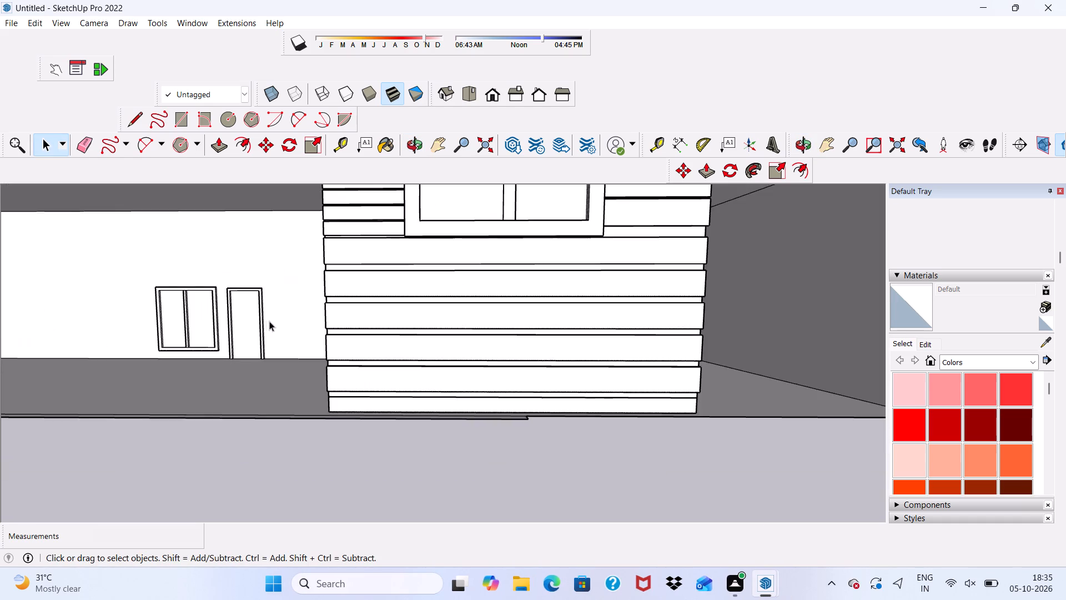
pyautogui.scroll(-10, 271, 314)
pyautogui.scroll(-7, 359, 373)
pyautogui.scroll(1, 348, 339)
pyautogui.scroll(-1, 348, 339)
pyautogui.moveTo(348, 339); pyautogui.dragTo(350, 331, button='middle')
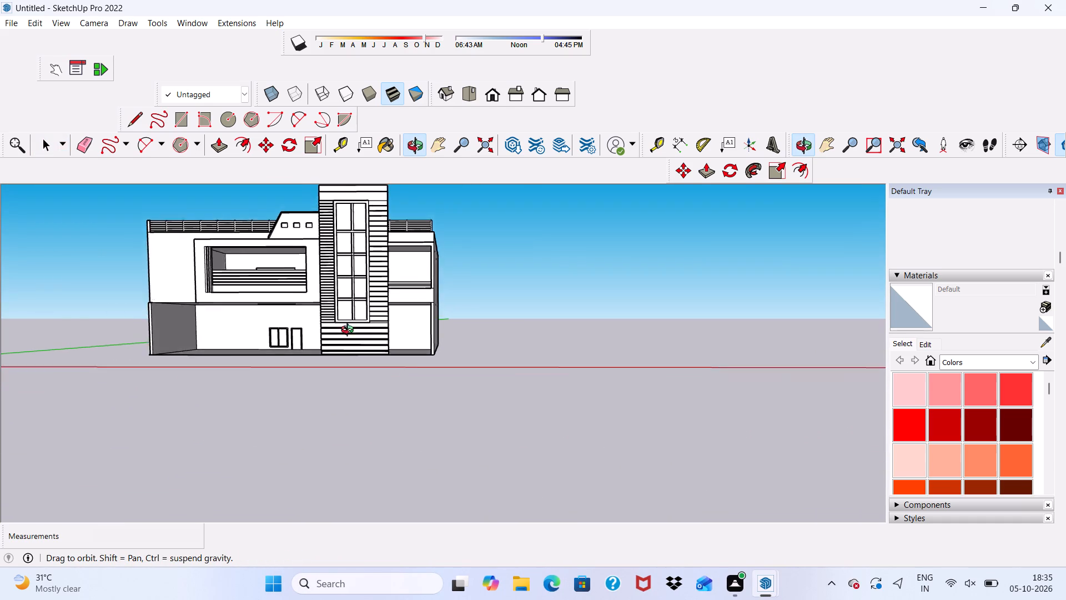
pyautogui.moveTo(350, 331); pyautogui.dragTo(336, 319, button='middle')
pyautogui.scroll(9, 336, 320)
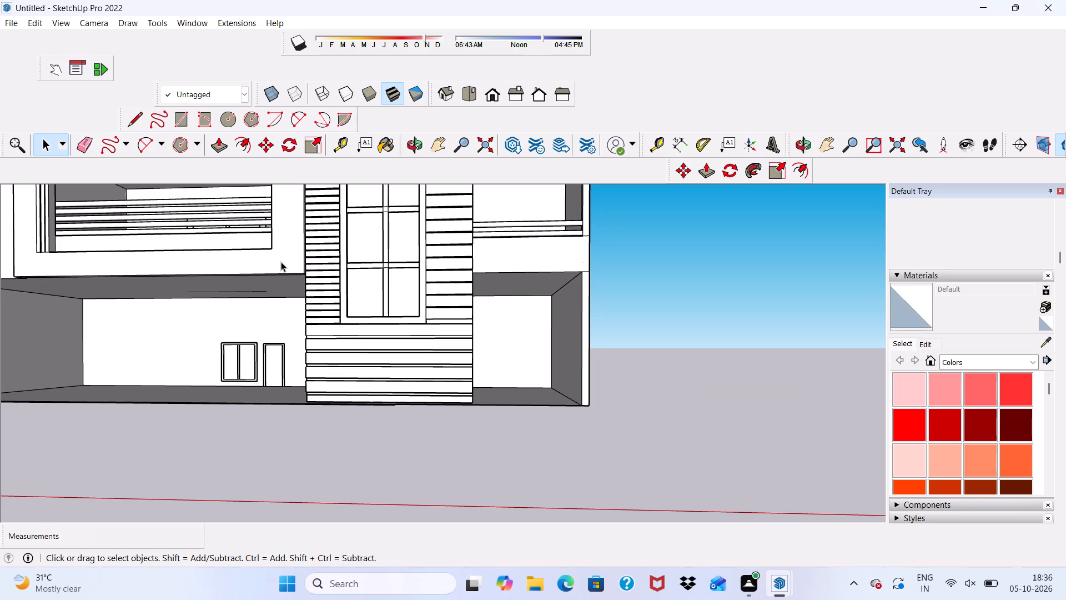
pyautogui.scroll(-4, 279, 262)
pyautogui.scroll(-3, 245, 323)
pyautogui.moveTo(262, 325); pyautogui.dragTo(283, 406, button='middle')
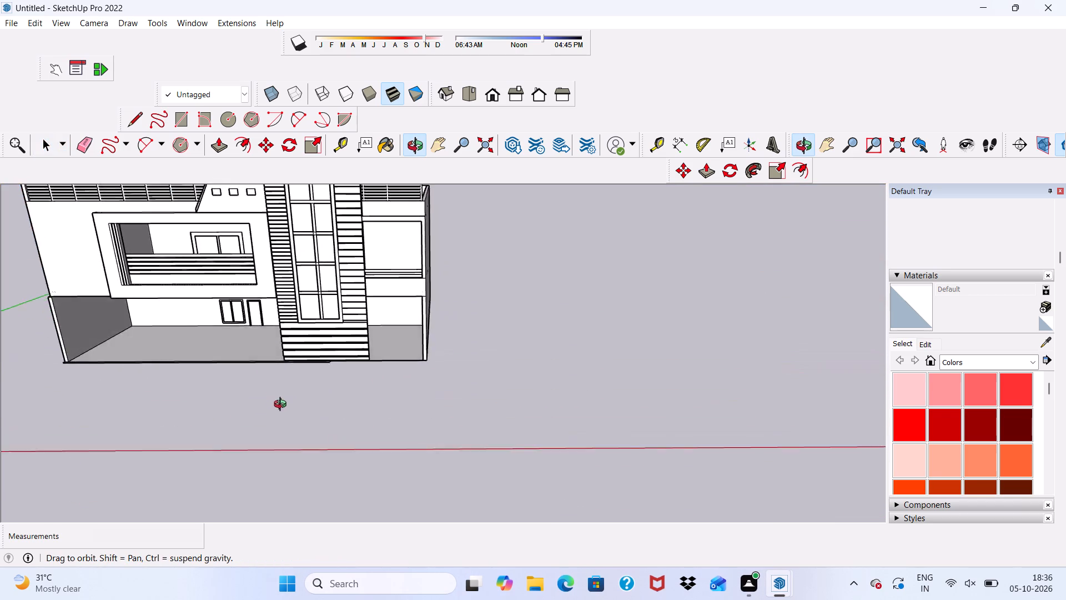
# Push/Pull the narrow floor strip along the house's front edge upward by 4' to form a low boundary wall.
pyautogui.moveTo(283, 406); pyautogui.dragTo(288, 442, button='middle')
pyautogui.scroll(5, 235, 360)
pyautogui.moveTo(194, 395); pyautogui.dragTo(224, 438, button='middle')
pyautogui.scroll(2, 223, 443)
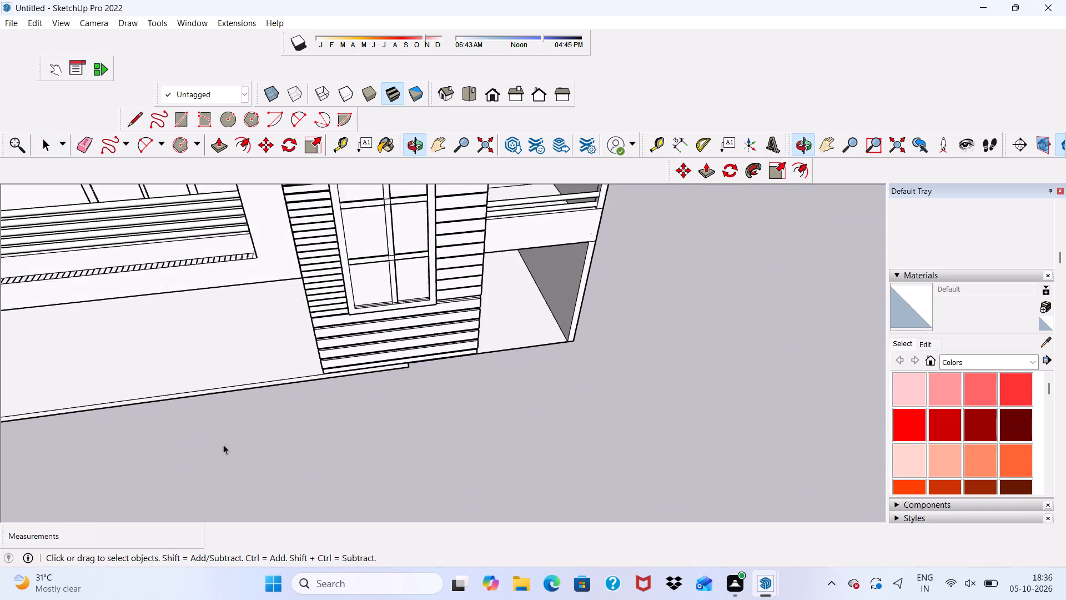
pyautogui.scroll(10, 223, 444)
pyautogui.click(170, 379)
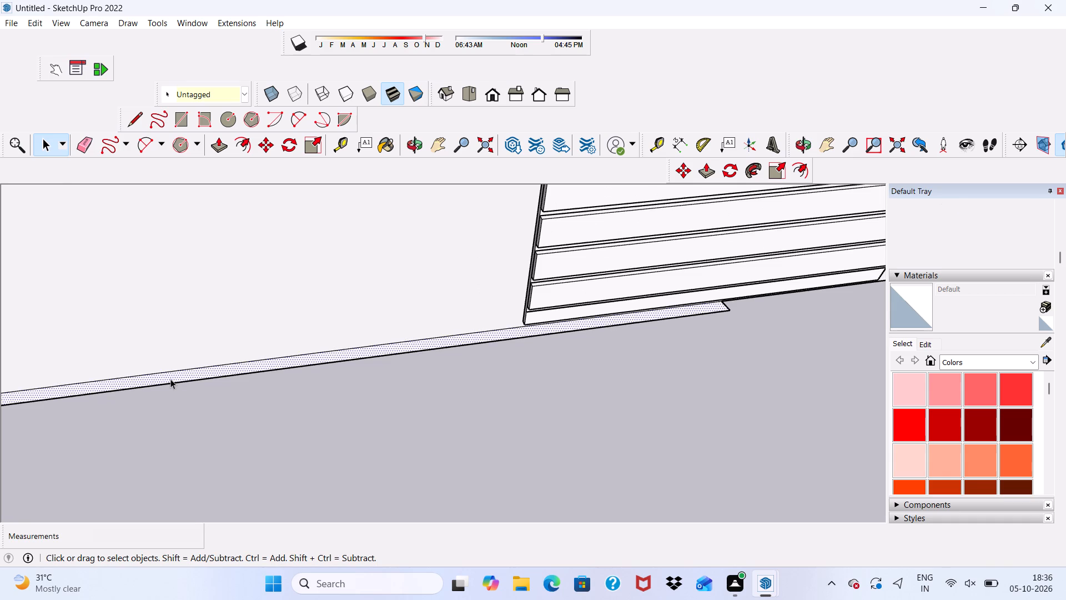
pyautogui.scroll(-5, 164, 362)
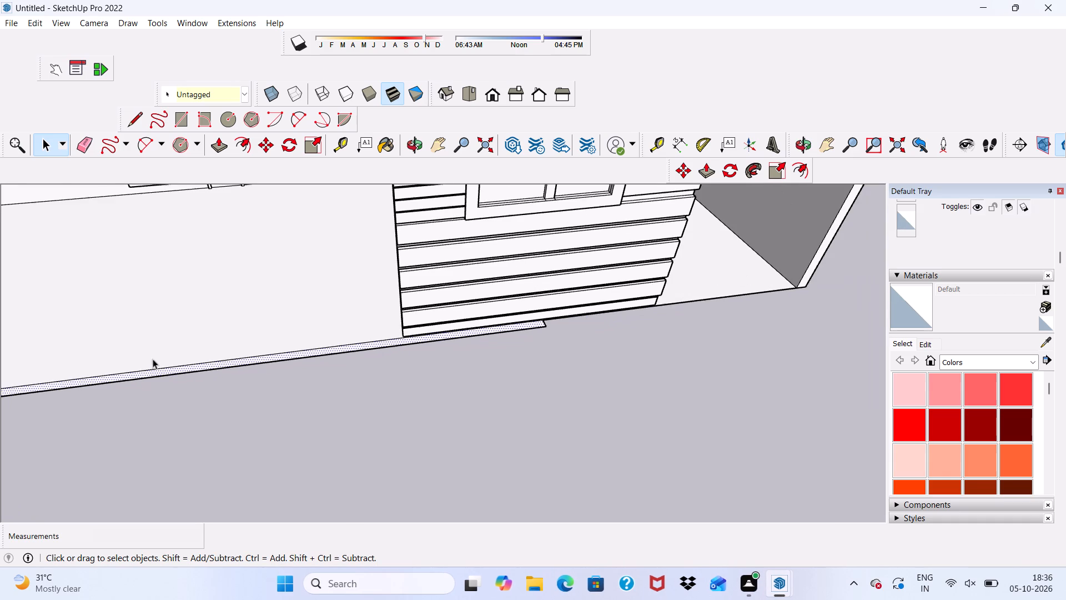
pyautogui.click(217, 147)
pyautogui.scroll(4, 214, 376)
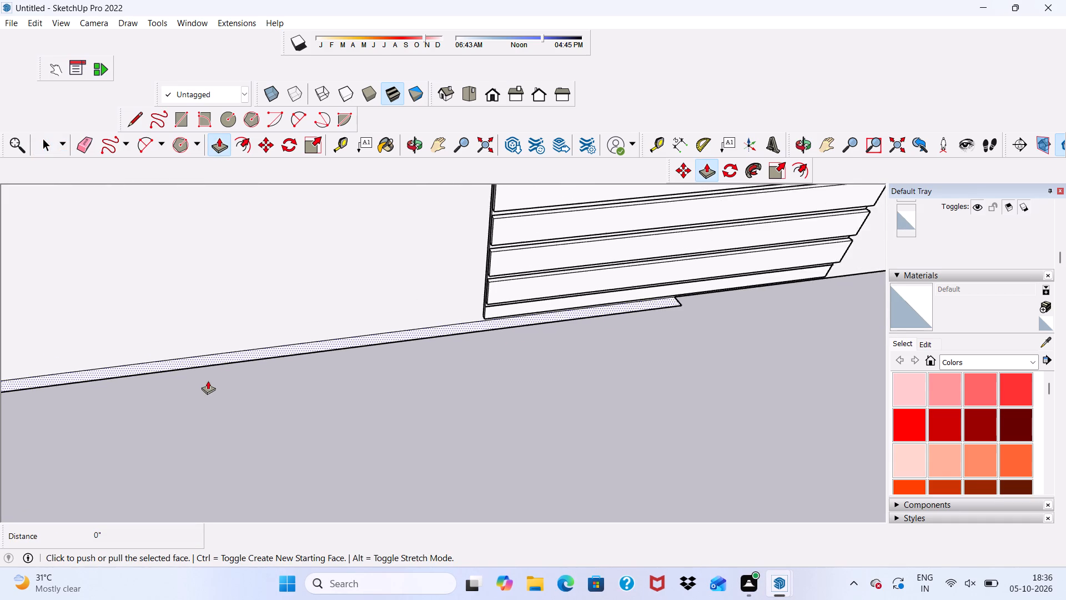
pyautogui.scroll(3, 208, 381)
pyautogui.click(217, 349)
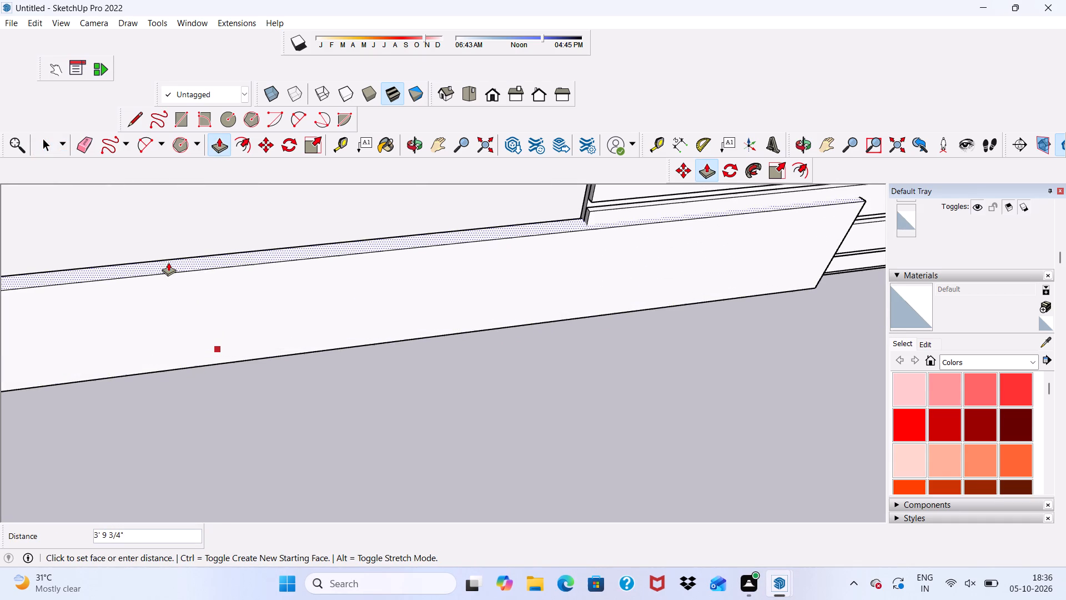
pyautogui.write("4'")
pyautogui.press('Return')
# Push/Pull the top face of the front boundary wall upward by another 5'.
pyautogui.scroll(-1, 168, 262)
pyautogui.scroll(4, 176, 261)
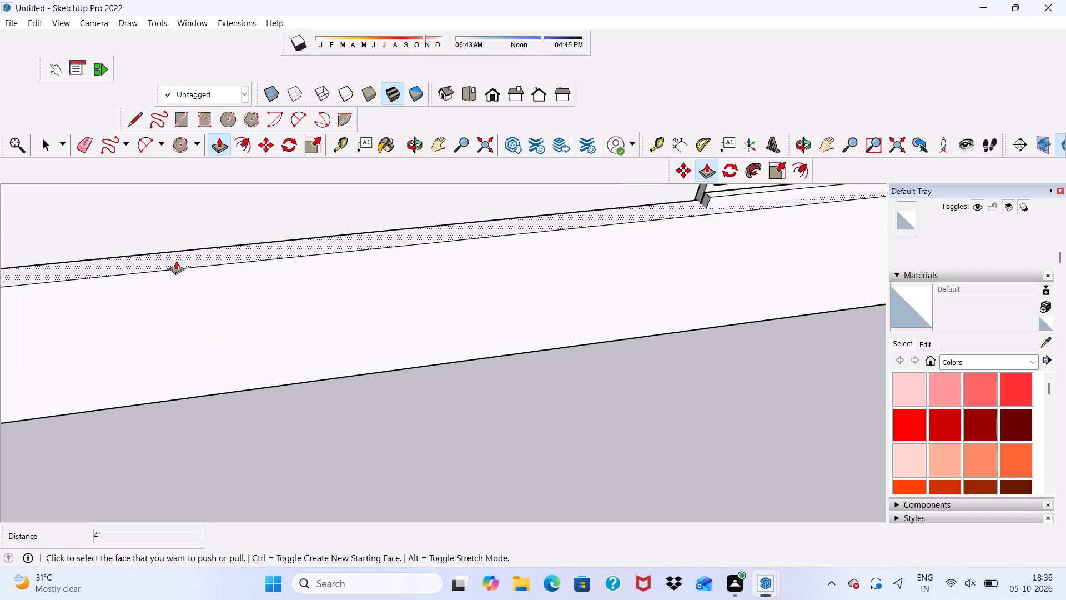
pyautogui.click(183, 254)
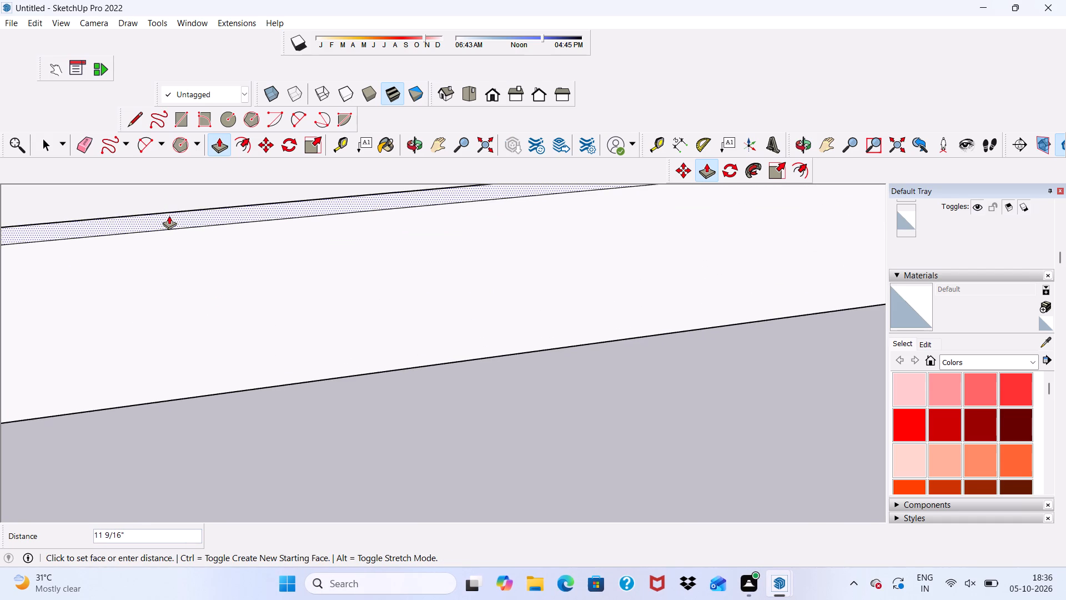
pyautogui.write("5'")
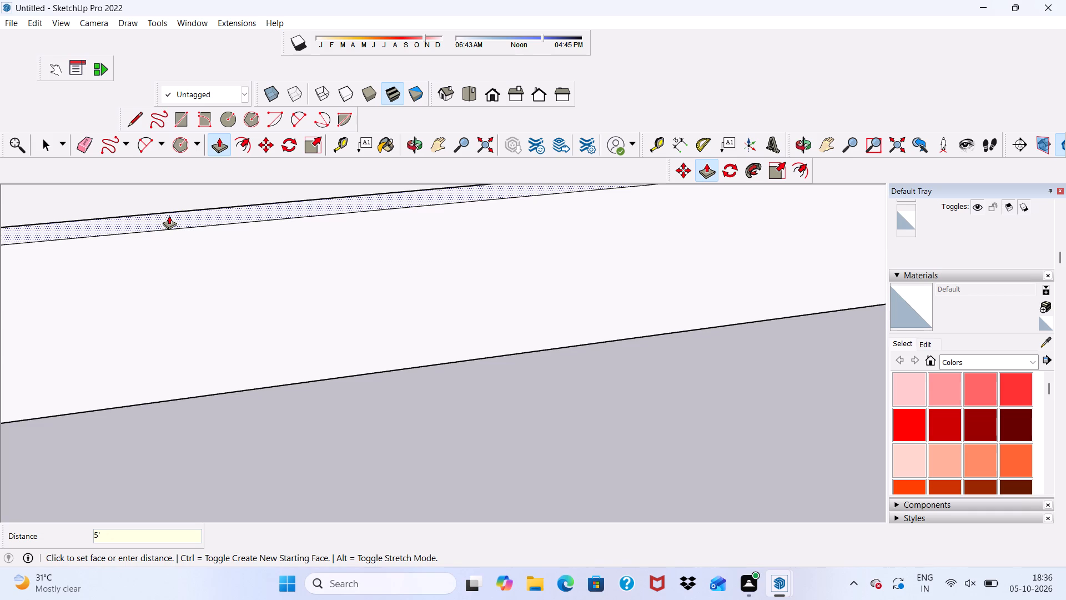
pyautogui.press('Return')
# Push/Pull the boundary wall's end face beside the slatted column about 21' 10 5/8" to the house's far corner.
pyautogui.scroll(2, 169, 216)
pyautogui.scroll(-20, 169, 216)
pyautogui.scroll(-5, 169, 216)
pyautogui.moveTo(271, 204); pyautogui.dragTo(256, 77, button='middle')
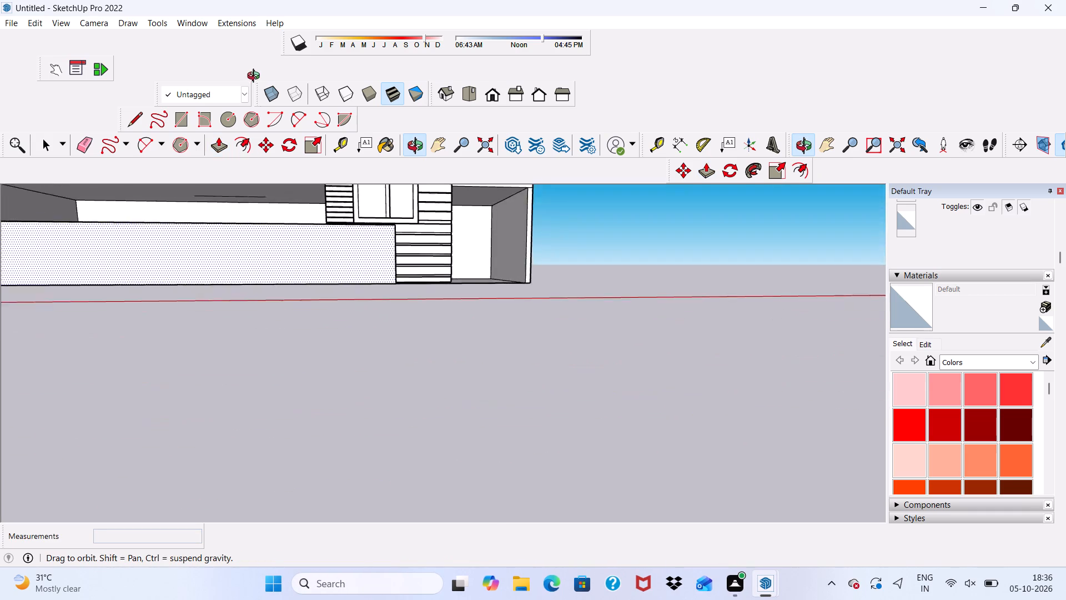
pyautogui.moveTo(256, 77); pyautogui.dragTo(255, 89, button='middle')
pyautogui.scroll(5, 349, 217)
pyautogui.moveTo(451, 254); pyautogui.dragTo(258, 263, button='middle')
pyautogui.scroll(8, 348, 238)
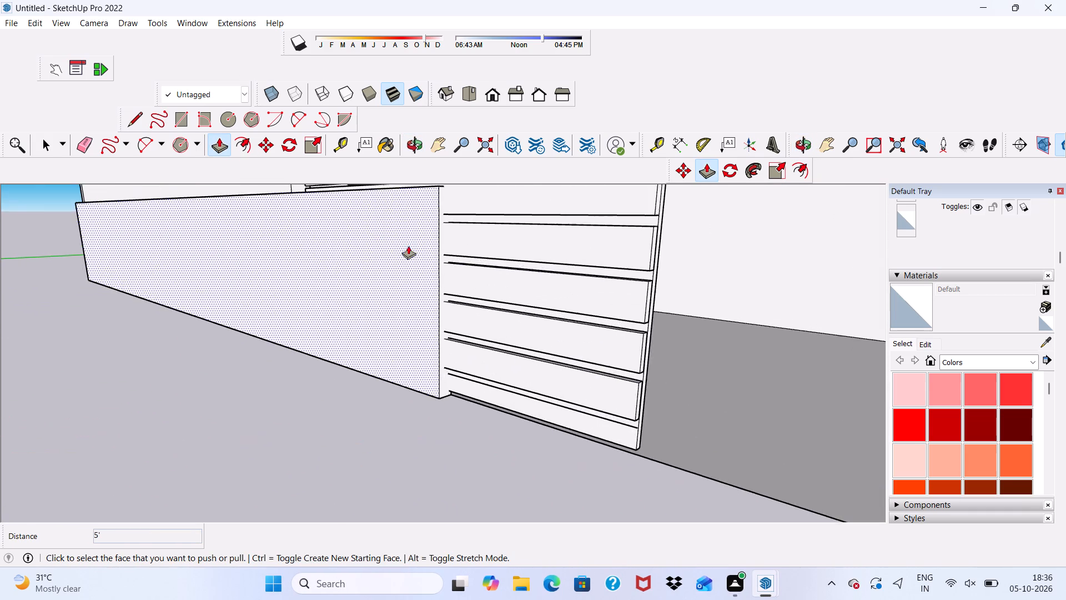
pyautogui.scroll(5, 408, 246)
pyautogui.moveTo(438, 264); pyautogui.dragTo(400, 266, button='middle')
pyautogui.middleClick(400, 266)
pyautogui.scroll(5, 429, 256)
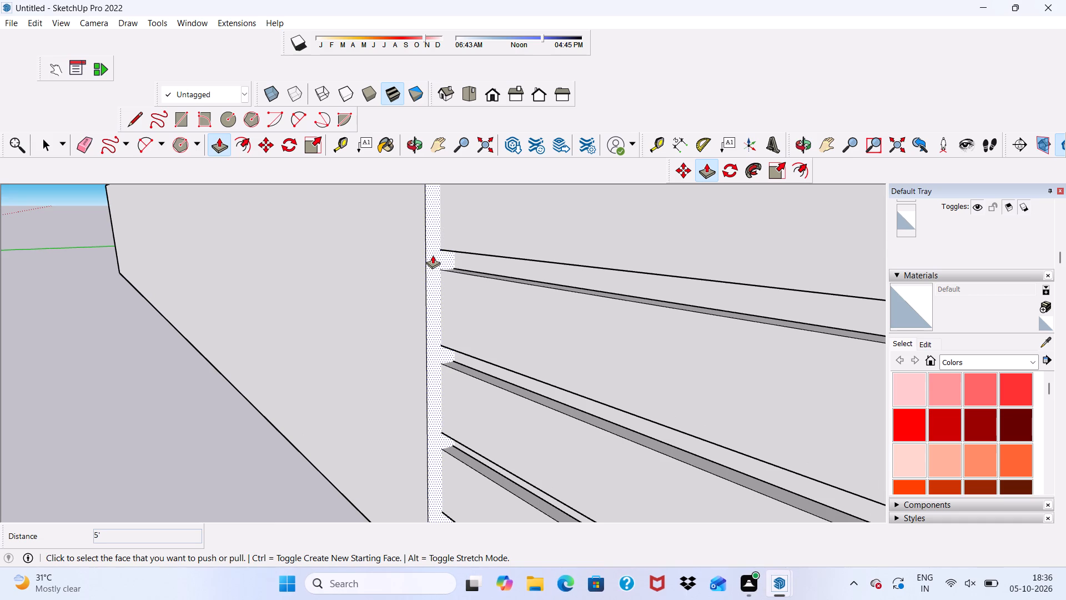
pyautogui.click(433, 255)
pyautogui.scroll(-10, 519, 286)
pyautogui.scroll(-10, 565, 255)
pyautogui.scroll(-7, 607, 306)
pyautogui.scroll(1, 616, 329)
pyautogui.scroll(-1, 627, 333)
pyautogui.scroll(4, 690, 319)
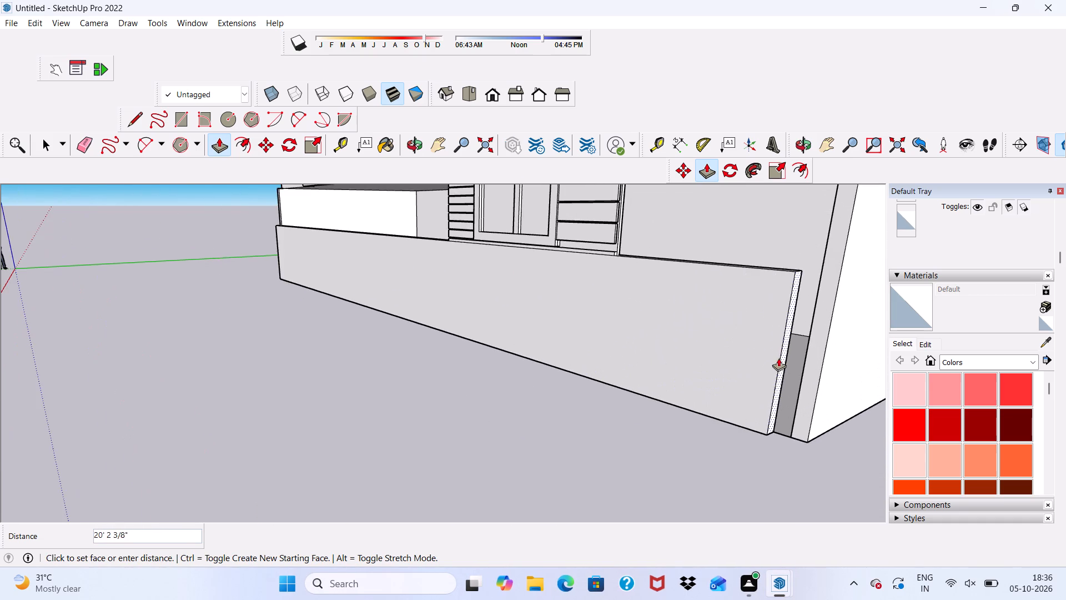
pyautogui.scroll(3, 784, 358)
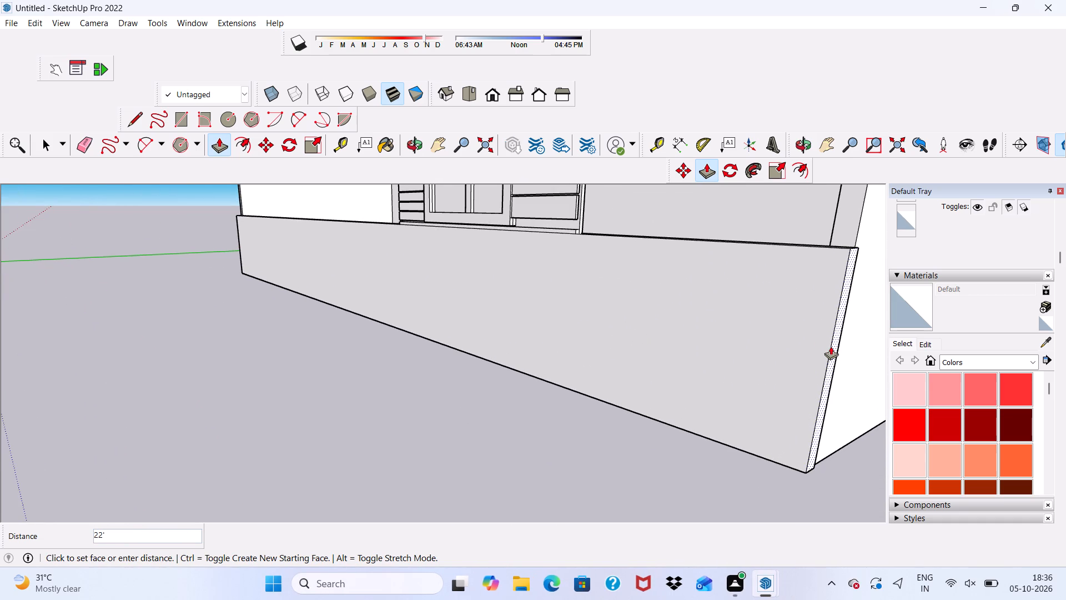
pyautogui.moveTo(824, 350); pyautogui.dragTo(721, 347, button='middle')
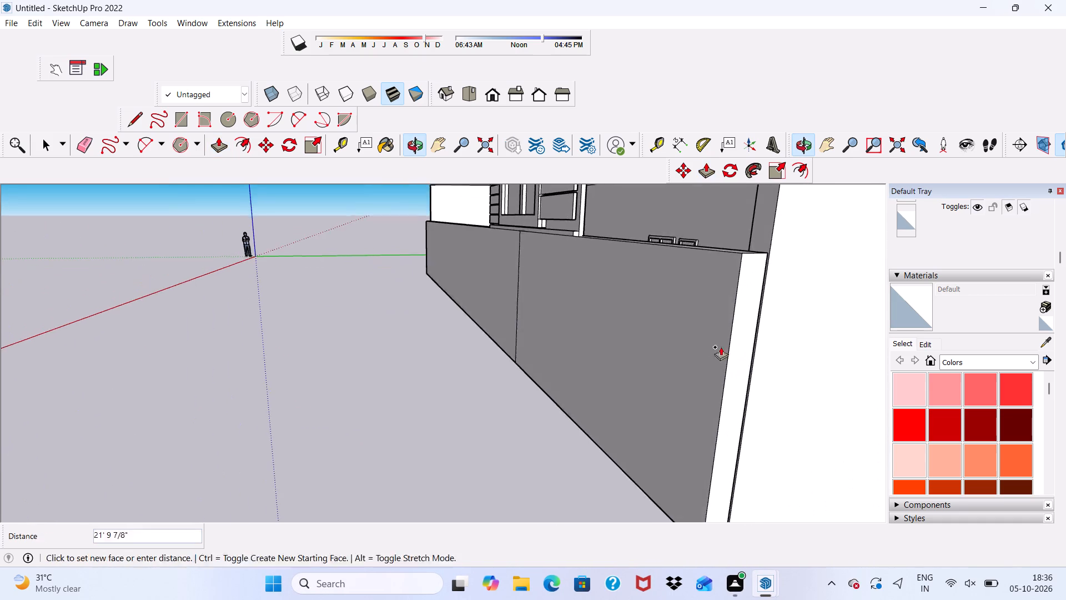
pyautogui.scroll(3, 773, 319)
pyautogui.scroll(1, 780, 210)
pyautogui.click(780, 210)
# Erase the vertical seam line on the front face of the extended boundary wall.
pyautogui.moveTo(771, 231); pyautogui.dragTo(773, 311, button='middle')
pyautogui.scroll(-9, 708, 273)
pyautogui.moveTo(552, 356); pyautogui.dragTo(888, 247, button='middle')
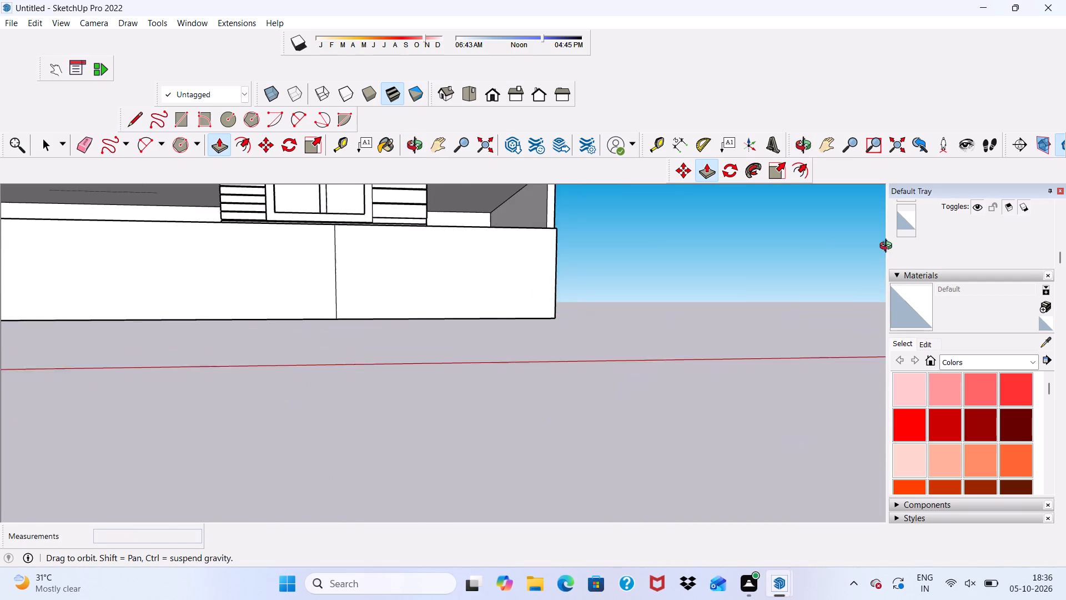
pyautogui.moveTo(888, 247); pyautogui.dragTo(888, 247, button='middle')
pyautogui.scroll(4, 322, 240)
pyautogui.moveTo(347, 244); pyautogui.dragTo(303, 333, button='middle')
pyautogui.scroll(3, 266, 212)
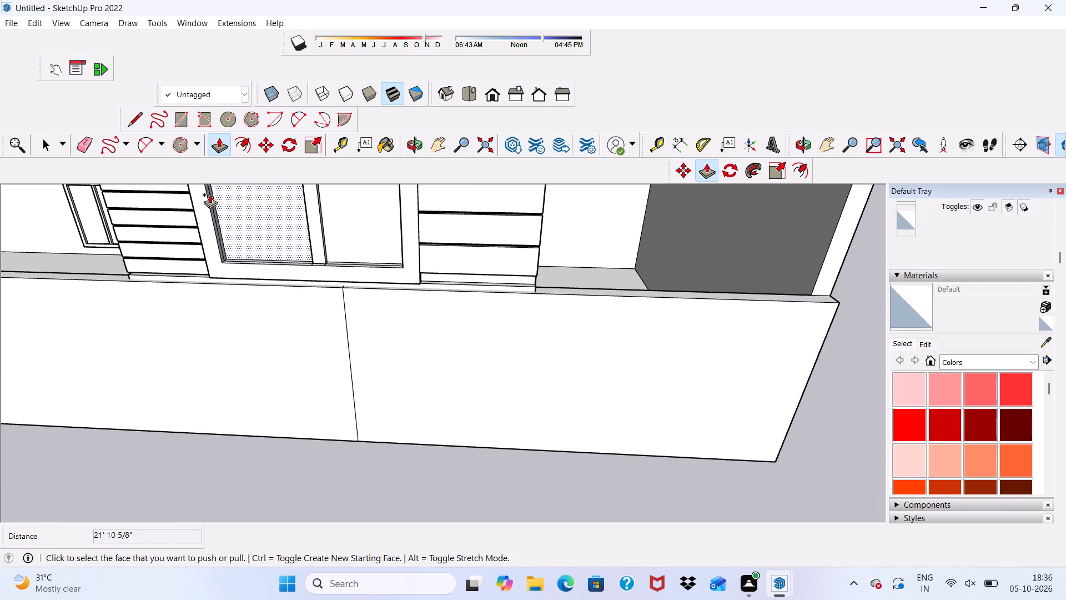
pyautogui.click(84, 136)
pyautogui.moveTo(344, 336); pyautogui.dragTo(356, 327)
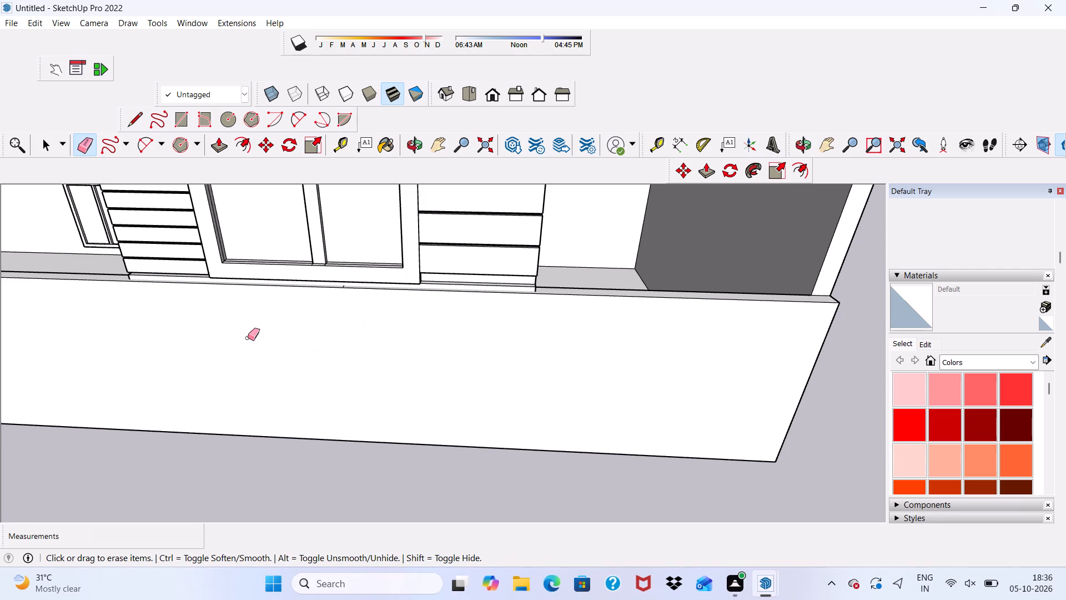
pyautogui.scroll(-1, 227, 326)
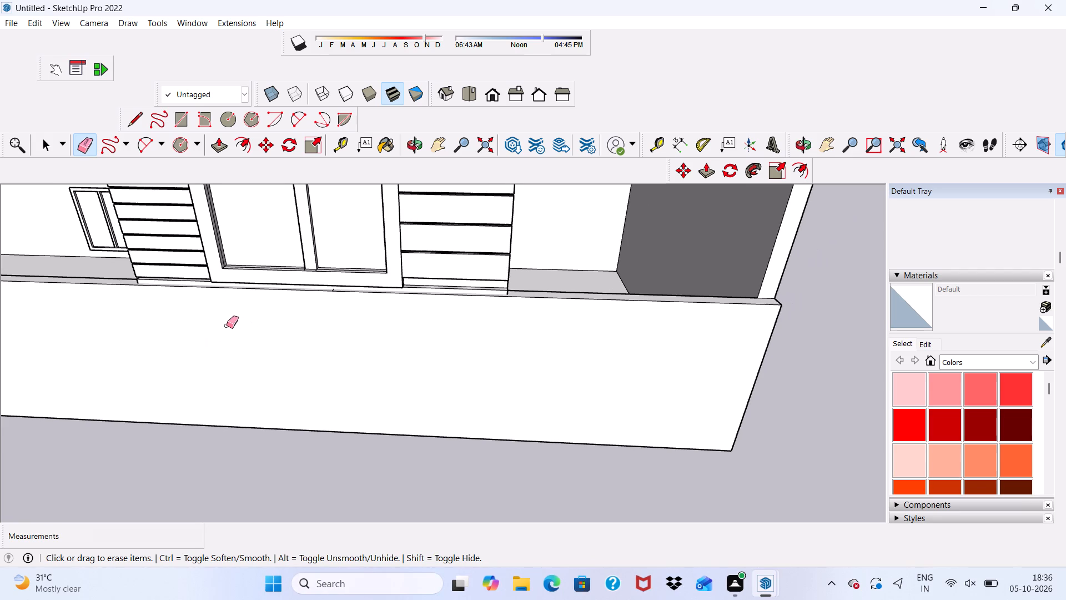
pyautogui.press('space')
# Examine the full-length boundary wall from below and across the whole front elevation.
pyautogui.moveTo(277, 365); pyautogui.dragTo(222, 154, button='middle')
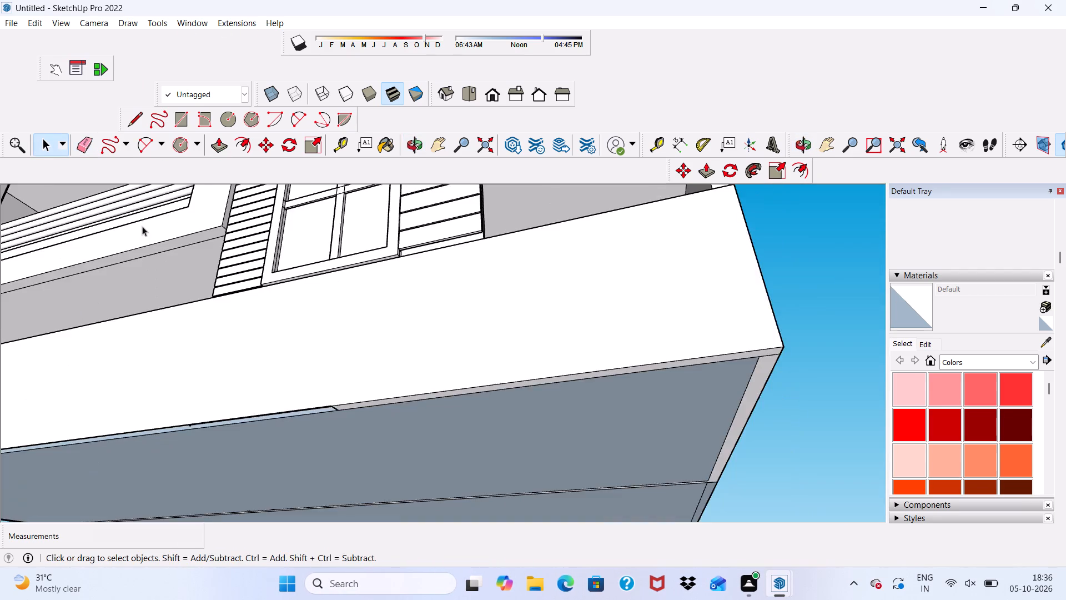
pyautogui.scroll(-8, 138, 293)
pyautogui.moveTo(301, 305); pyautogui.dragTo(415, 382, button='middle')
pyautogui.scroll(-6, 120, 309)
pyautogui.scroll(1, 276, 303)
pyautogui.scroll(-3, 278, 313)
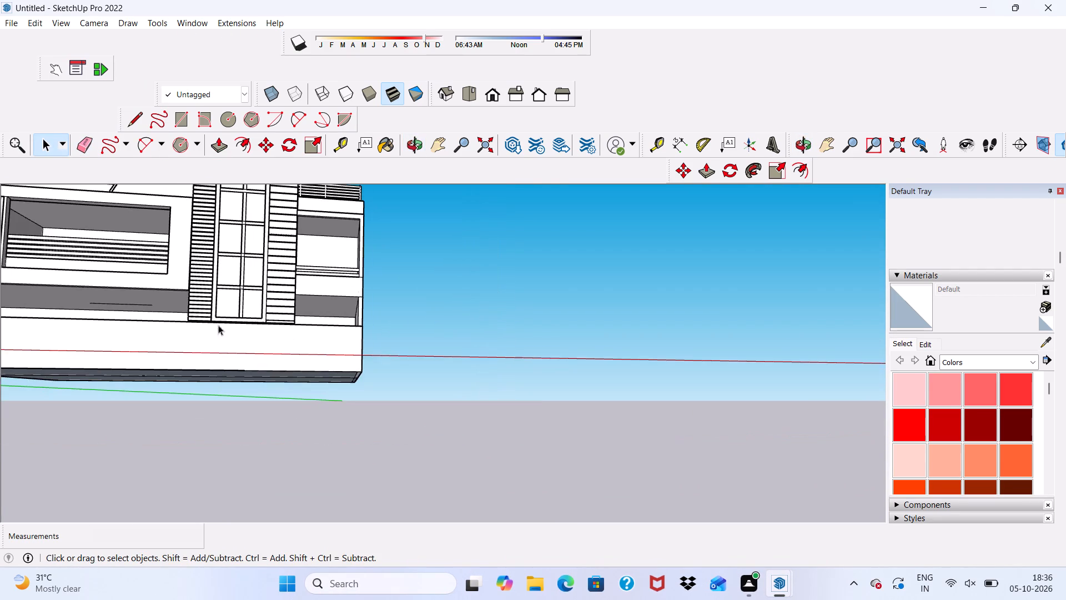
pyautogui.scroll(-3, 177, 323)
pyautogui.scroll(4, 106, 325)
pyautogui.moveTo(100, 323); pyautogui.dragTo(73, 378, button='middle')
pyautogui.moveTo(68, 379); pyautogui.dragTo(55, 379, button='middle')
pyautogui.scroll(5, 32, 357)
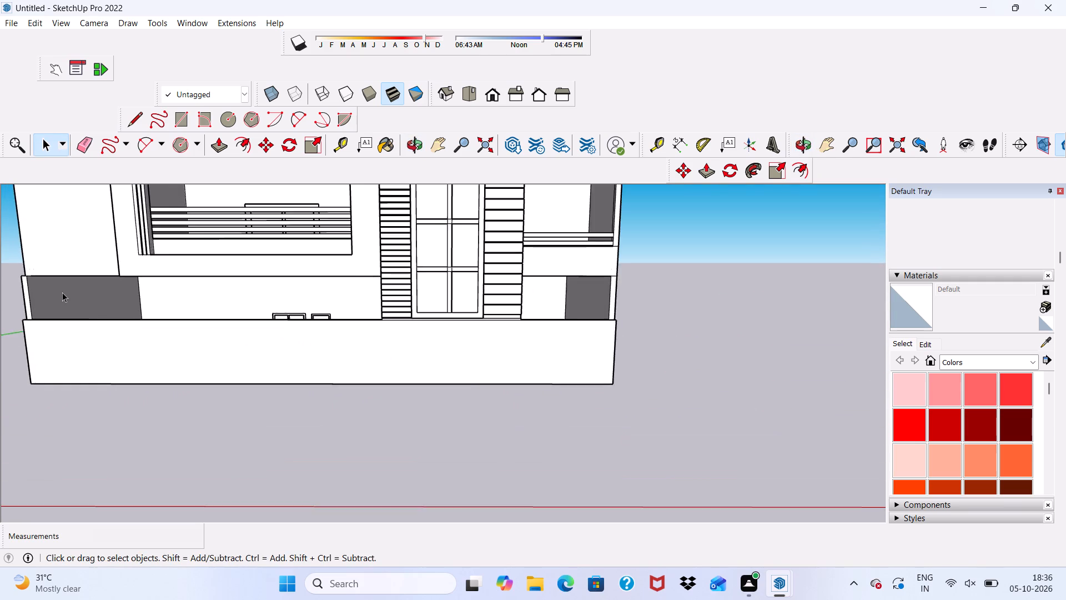
pyautogui.scroll(-2, 62, 292)
pyautogui.moveTo(83, 326); pyautogui.dragTo(142, 327, button='middle')
pyautogui.scroll(2, 139, 327)
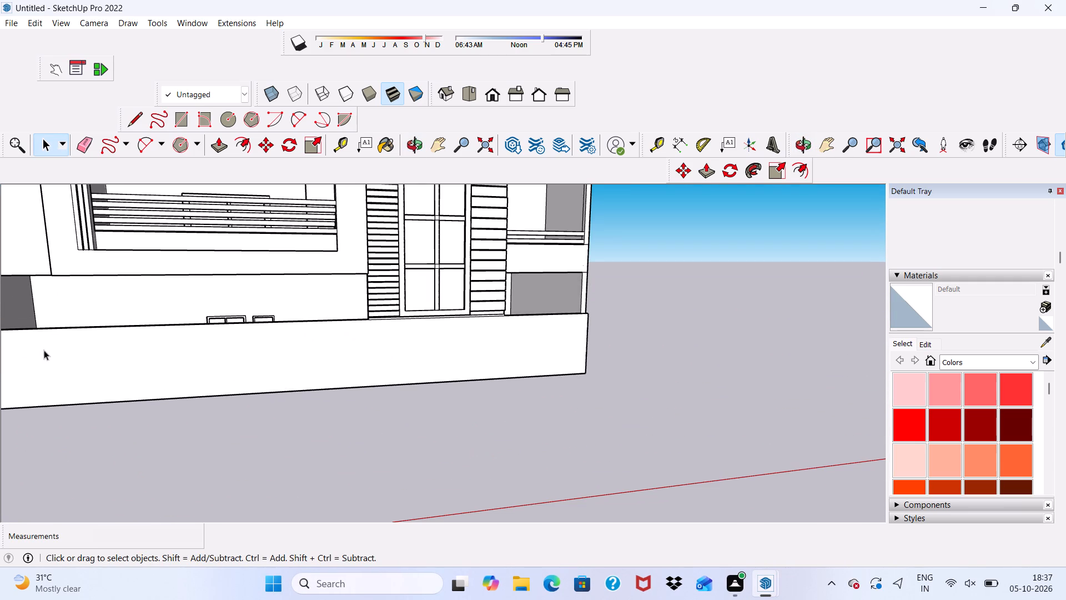
pyautogui.scroll(-2, 46, 352)
pyautogui.scroll(-1, 184, 377)
# Draw a full-height vertical rectangle of about 1' 7 3/8" by 9' on the boundary wall's front face, below the balcony.
pyautogui.moveTo(199, 378); pyautogui.dragTo(177, 352, button='middle')
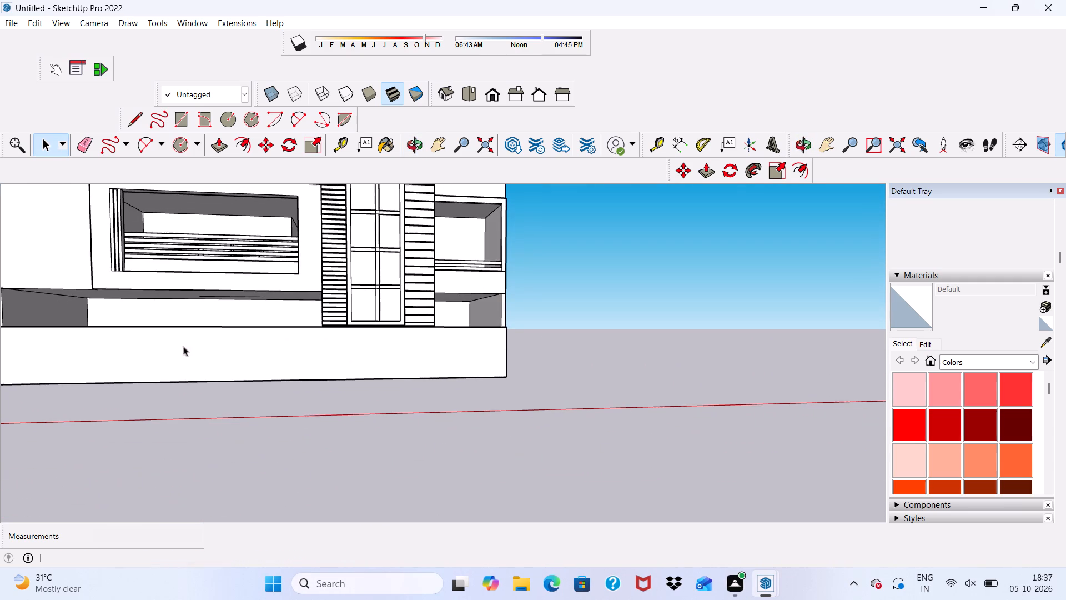
pyautogui.click(174, 116)
pyautogui.scroll(1, 179, 416)
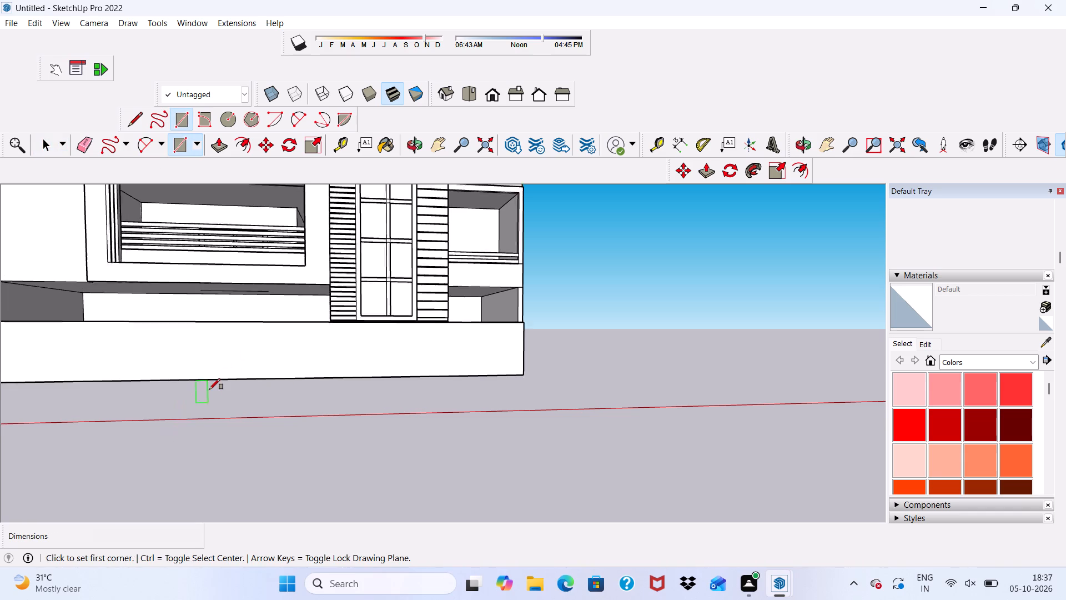
pyautogui.scroll(4, 209, 389)
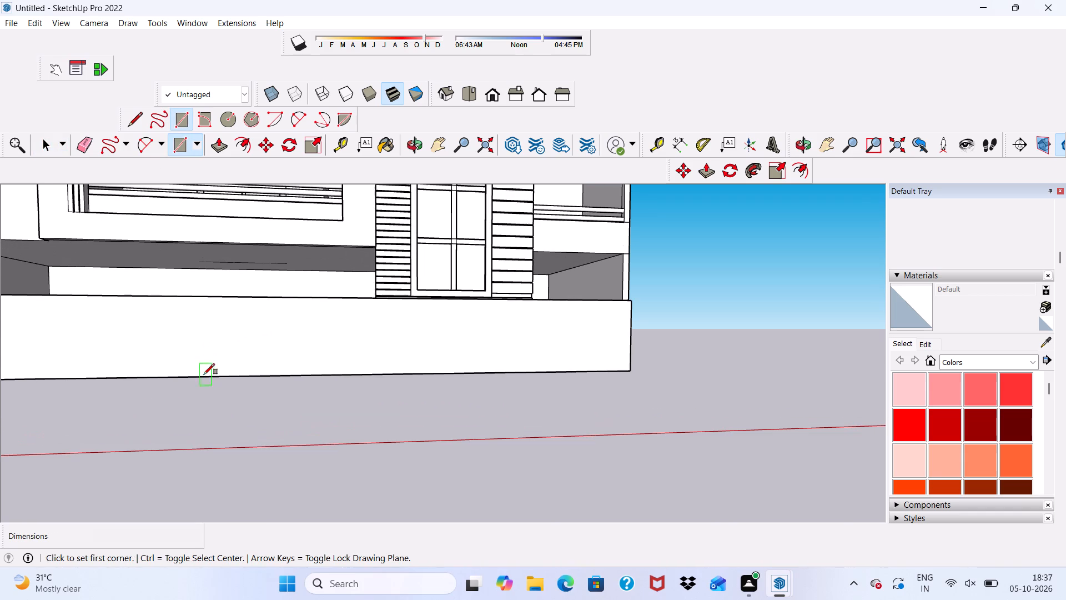
pyautogui.click(198, 376)
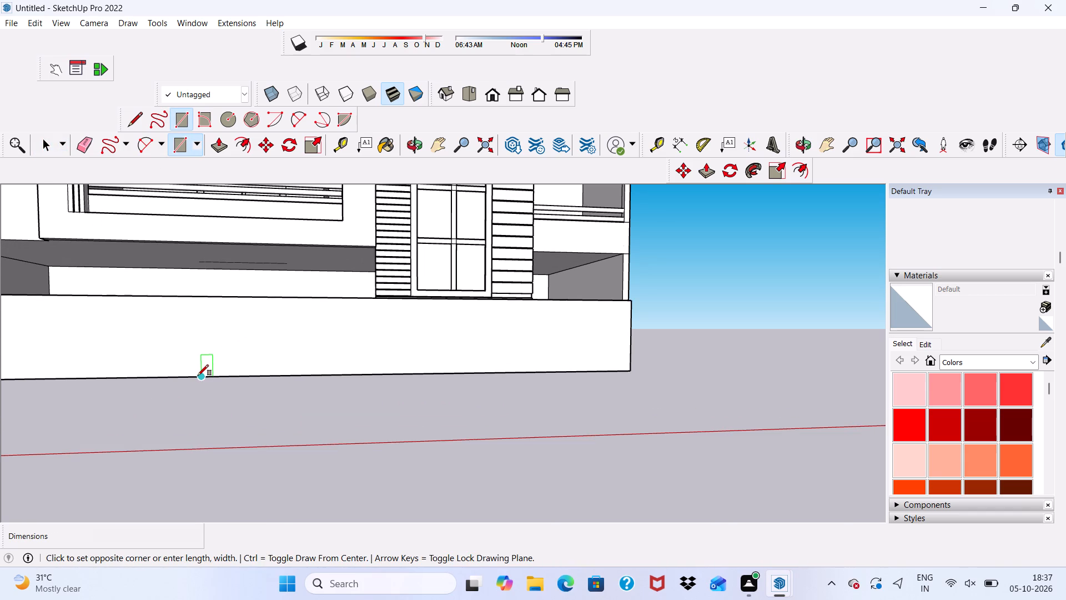
pyautogui.click(215, 296)
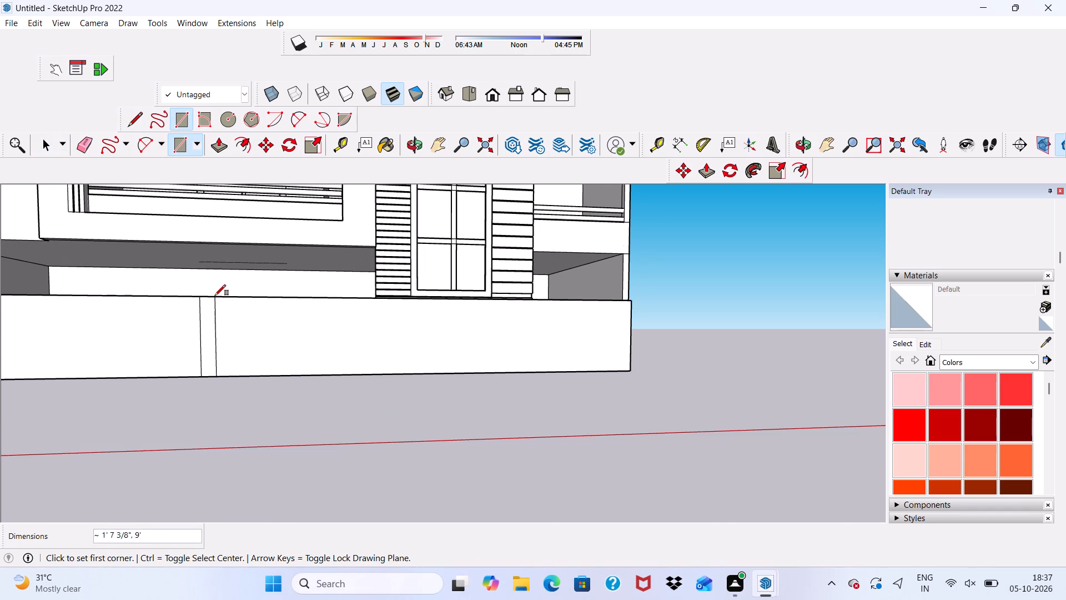
pyautogui.scroll(-4, 230, 285)
pyautogui.moveTo(243, 295); pyautogui.dragTo(281, 486, button='middle')
pyautogui.press('space')
# Push/Pull the vertical strip outward from the boundary wall's front face by 1' to form a projecting pier.
pyautogui.scroll(4, 225, 413)
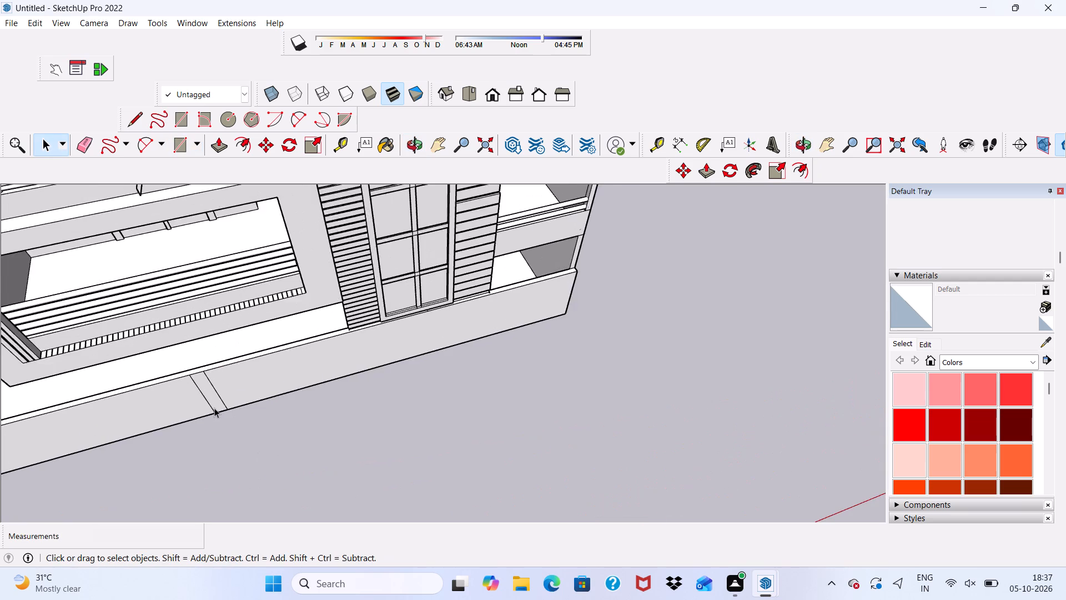
pyautogui.scroll(3, 214, 408)
pyautogui.click(202, 388)
pyautogui.scroll(1, 230, 274)
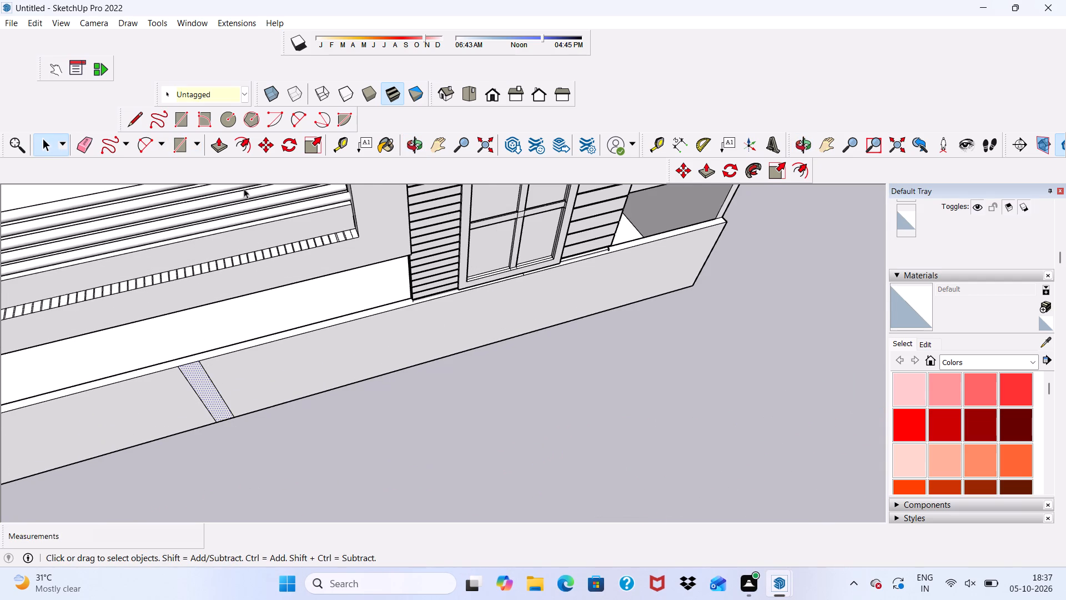
pyautogui.click(216, 138)
pyautogui.scroll(4, 273, 371)
pyautogui.click(194, 401)
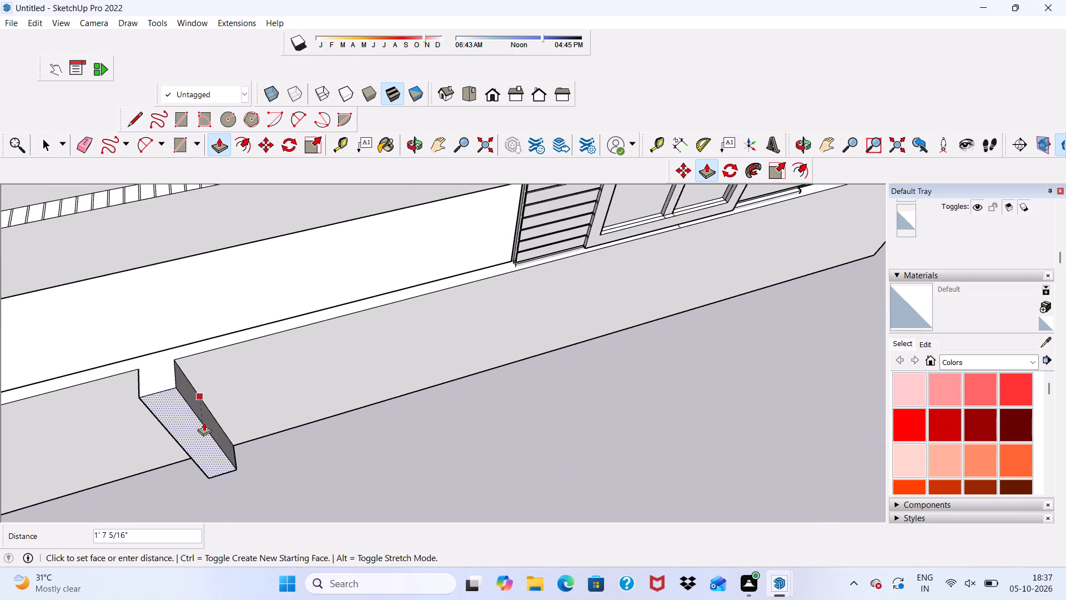
pyautogui.write("1'")
pyautogui.press('Return')
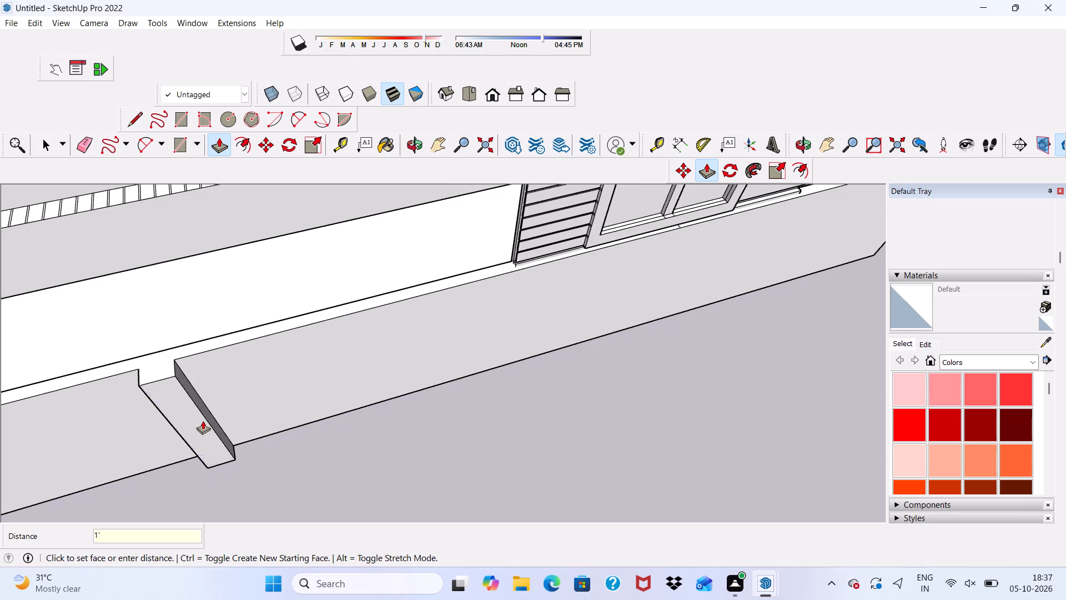
pyautogui.scroll(3, 194, 379)
pyautogui.scroll(5, 137, 364)
pyautogui.scroll(-2, 139, 363)
pyautogui.scroll(1, 139, 363)
pyautogui.scroll(-1, 139, 363)
pyautogui.press('space')
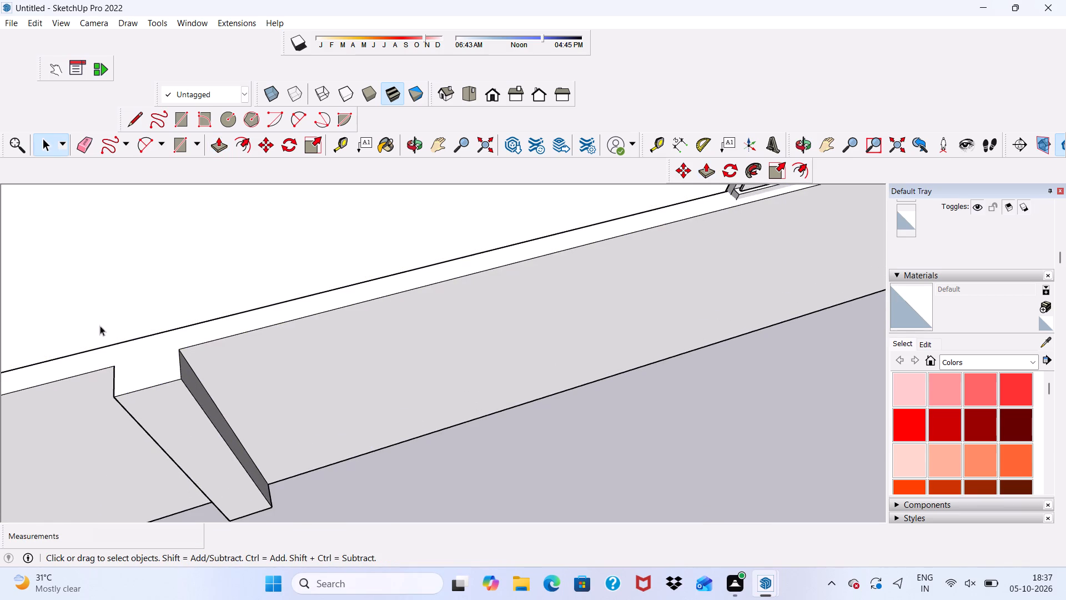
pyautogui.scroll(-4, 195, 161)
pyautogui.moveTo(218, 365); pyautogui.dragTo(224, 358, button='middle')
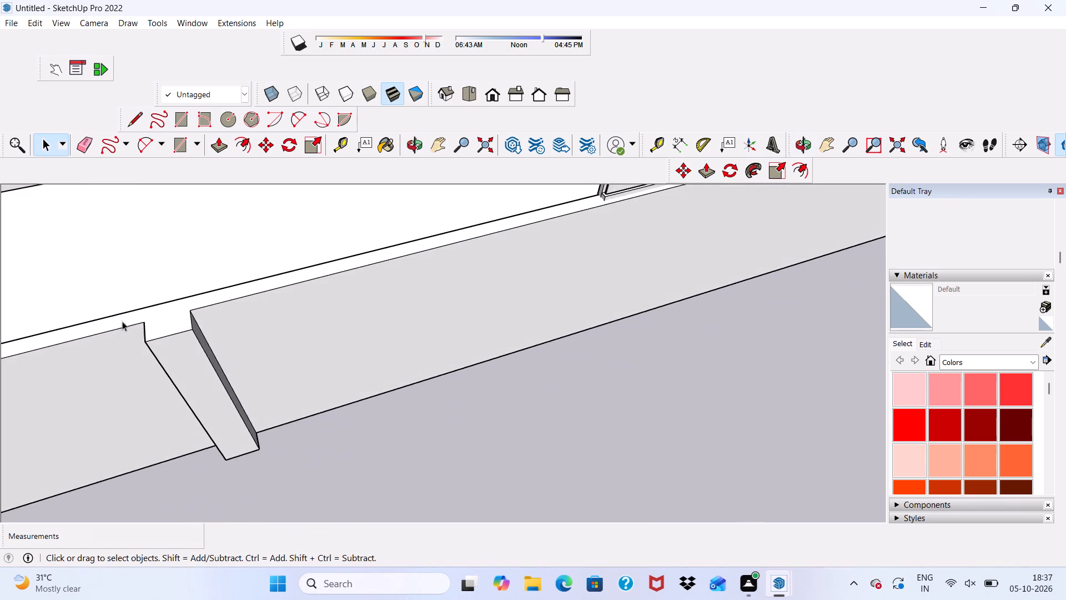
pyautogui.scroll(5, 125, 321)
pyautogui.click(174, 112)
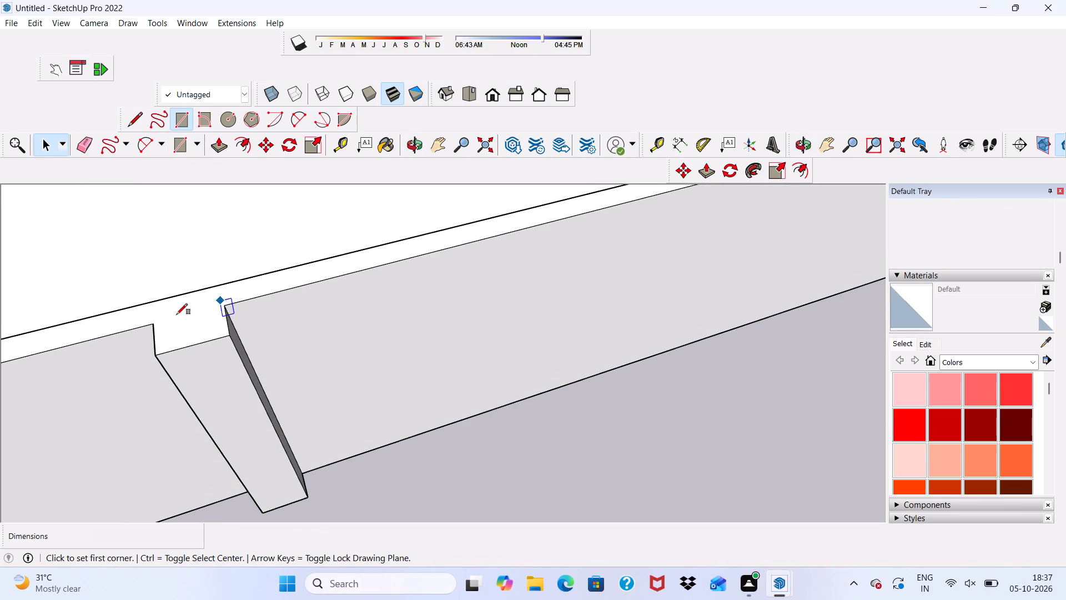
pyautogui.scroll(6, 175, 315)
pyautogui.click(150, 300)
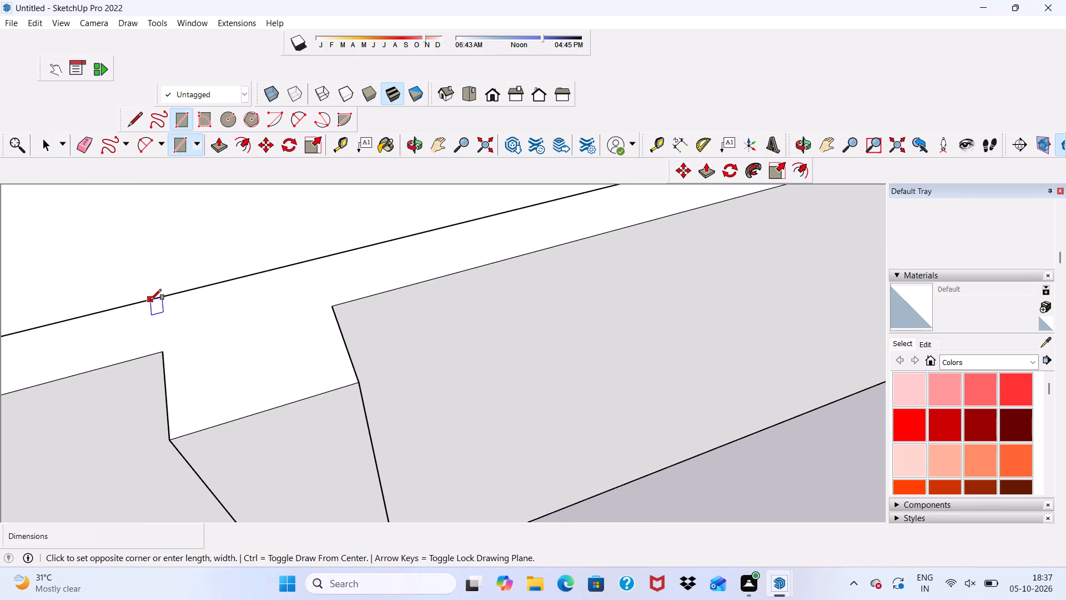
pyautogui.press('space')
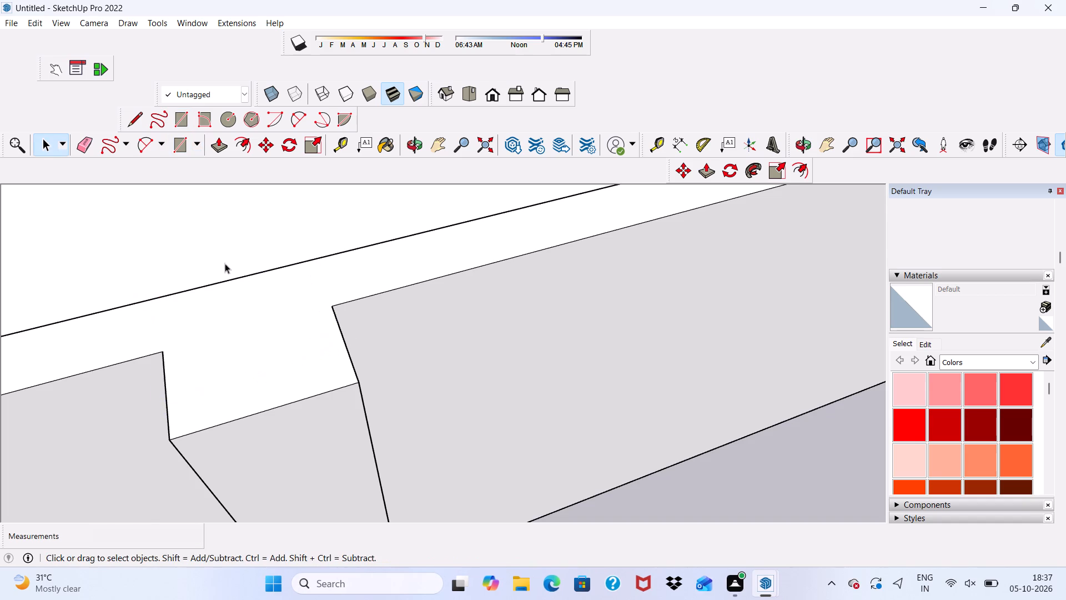
# Draw a rectangle of 1' 9" by about 1' 7 3/8" over the pier's top, reaching back across the boundary wall's thickness.
pyautogui.click(183, 128)
pyautogui.scroll(3, 240, 406)
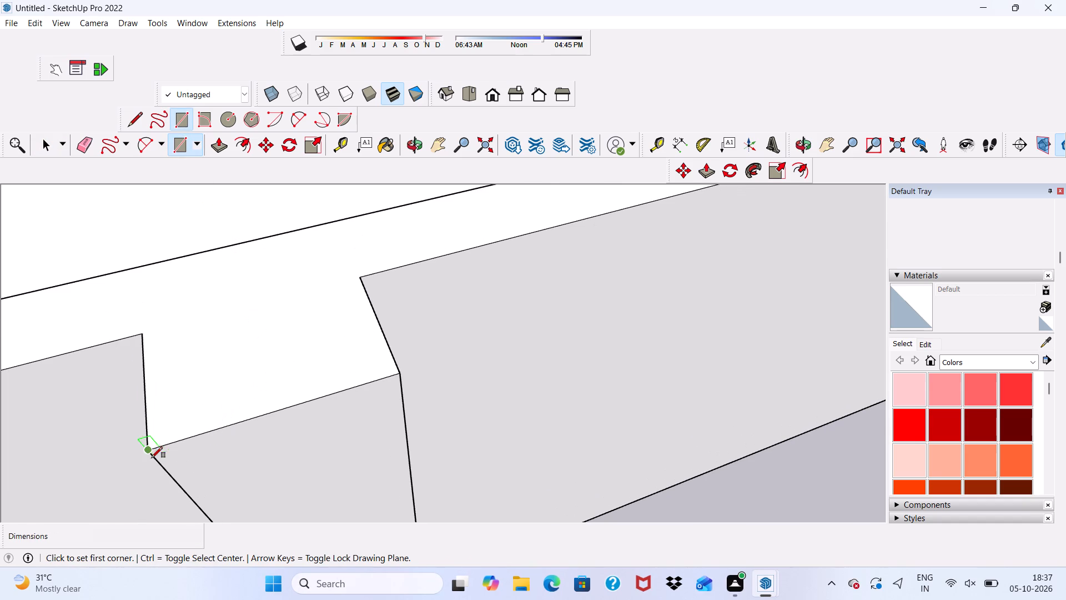
pyautogui.click(147, 454)
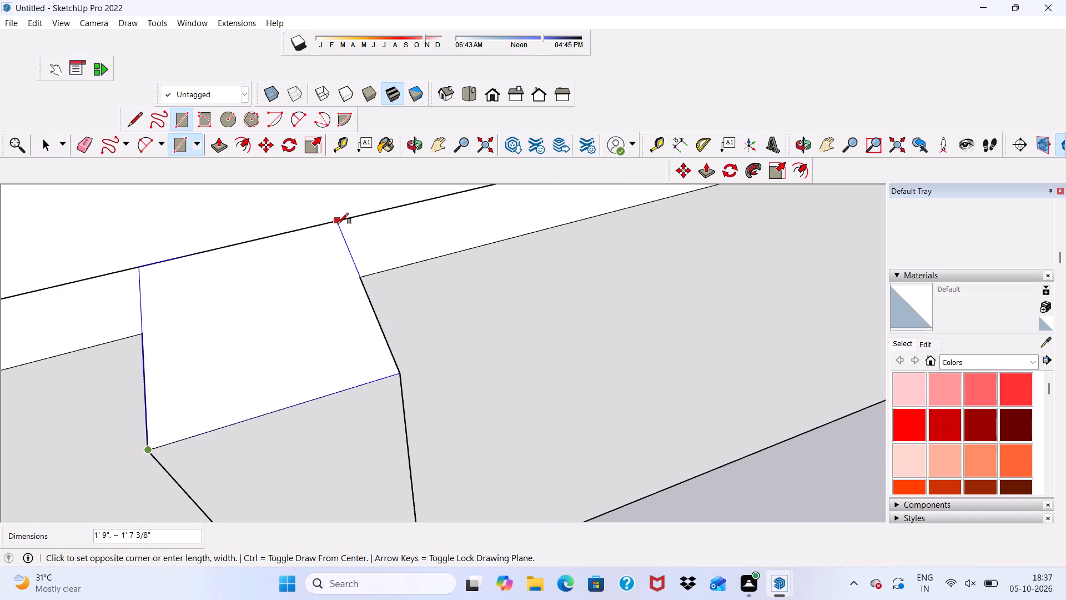
pyautogui.click(338, 224)
pyautogui.press('space')
# Push/Pull the rectangle on top of the pier upward by 1' so the pier rises above the boundary wall.
pyautogui.click(242, 292)
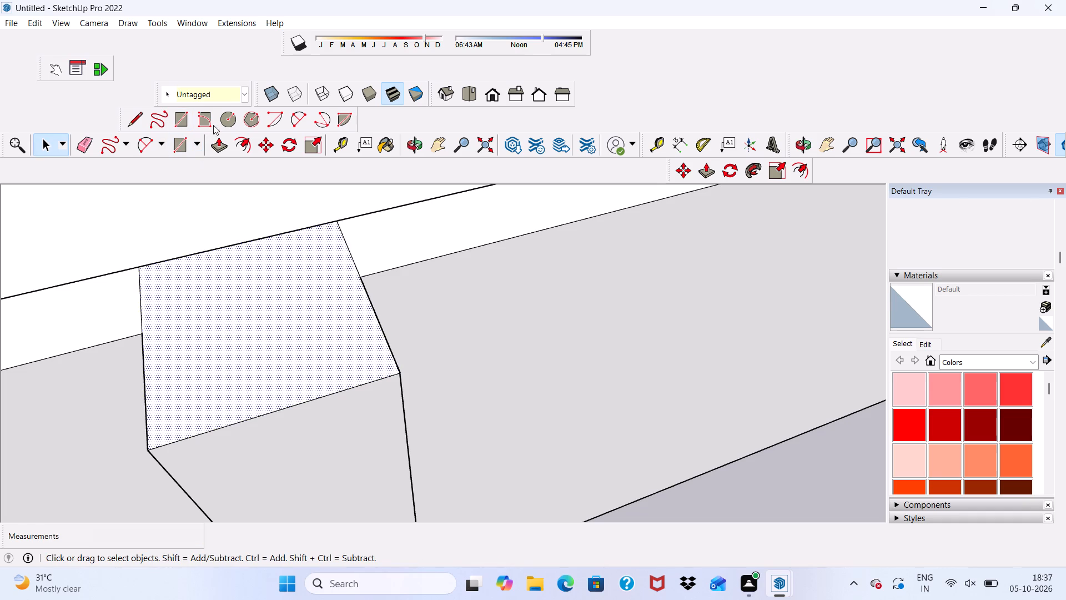
pyautogui.click(218, 137)
pyautogui.click(245, 371)
pyautogui.scroll(-2, 210, 295)
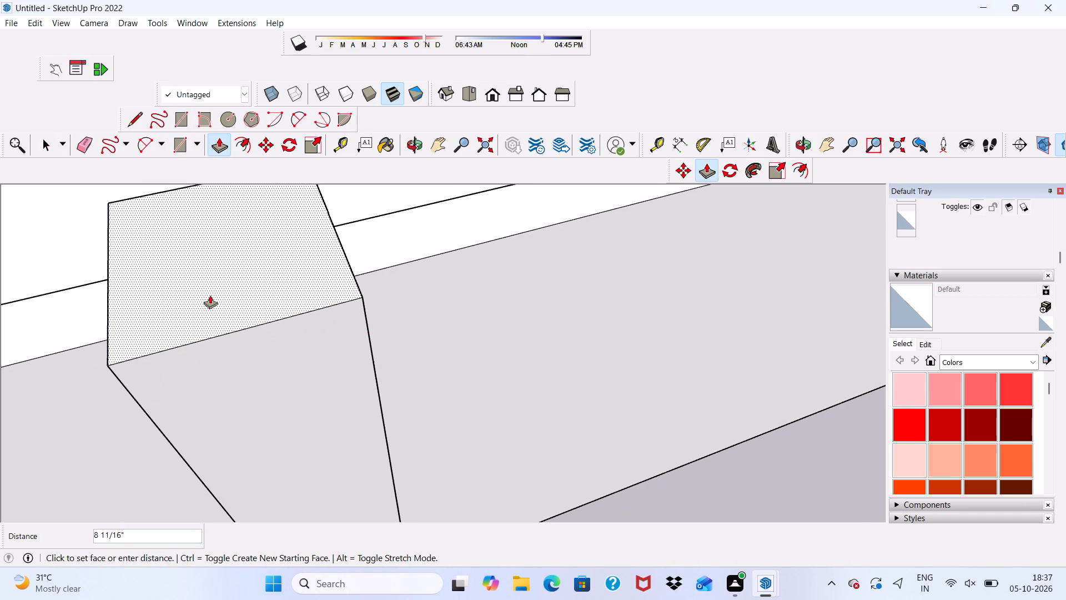
pyautogui.write("1'")
pyautogui.press('Return')
pyautogui.scroll(-2, 391, 199)
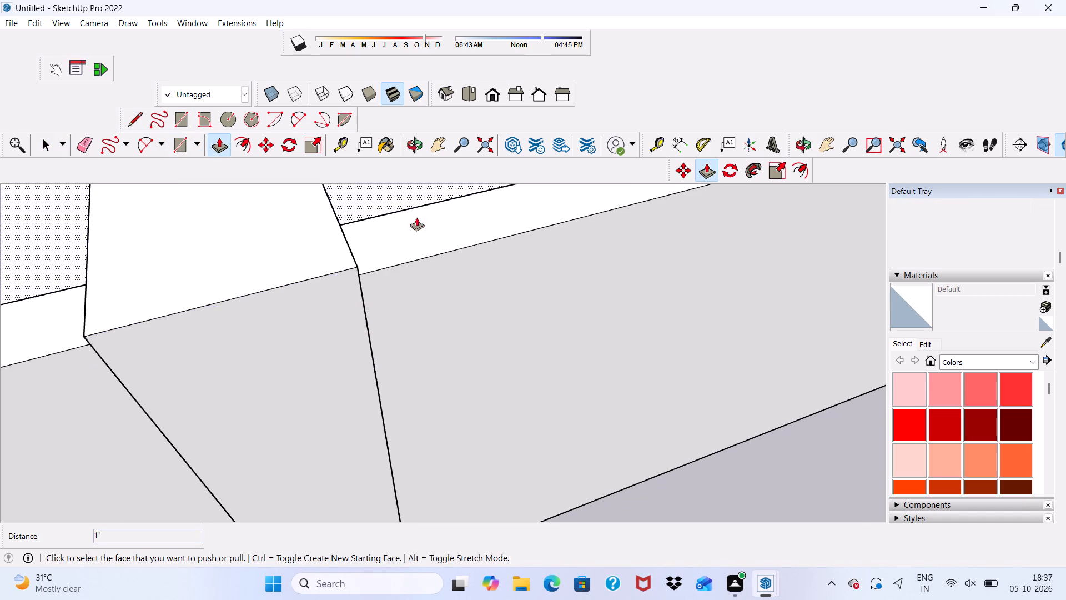
pyautogui.scroll(-3, 416, 217)
pyautogui.moveTo(381, 296); pyautogui.dragTo(331, 161, button='middle')
pyautogui.press('space')
# Examine the raised pier and the whole boundary wall across the front elevation.
pyautogui.scroll(-2, 322, 275)
pyautogui.scroll(1, 343, 308)
pyautogui.scroll(-3, 355, 318)
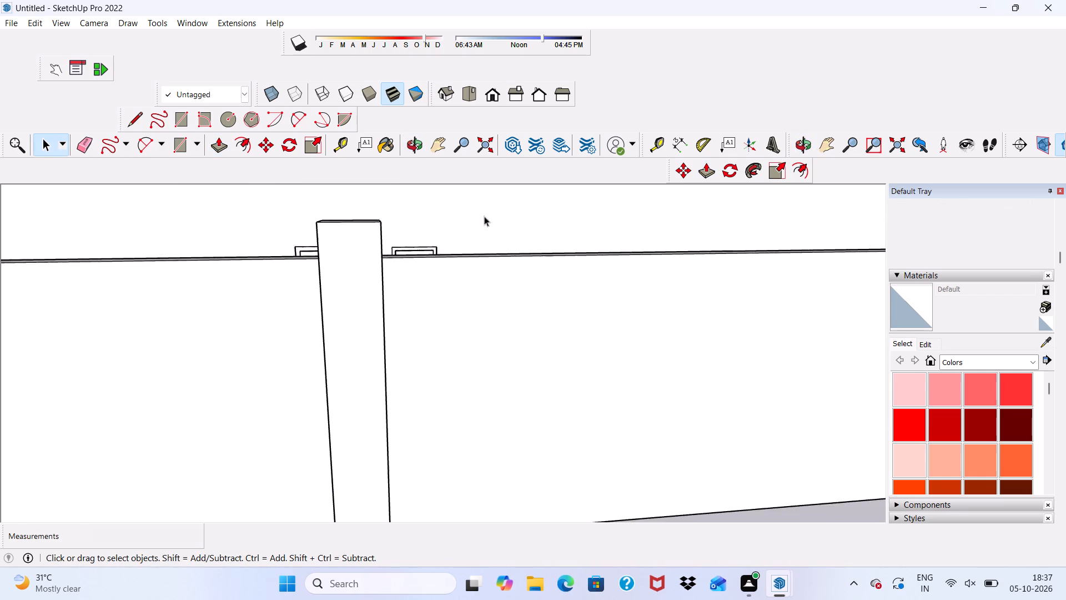
pyautogui.scroll(-2, 484, 216)
pyautogui.scroll(1, 491, 275)
pyautogui.scroll(-1, 498, 286)
pyautogui.scroll(1, 514, 302)
pyautogui.scroll(-6, 530, 307)
pyautogui.scroll(-1, 180, 276)
pyautogui.scroll(1, 209, 287)
pyautogui.scroll(-7, 227, 291)
pyautogui.moveTo(448, 296); pyautogui.dragTo(322, 284, button='middle')
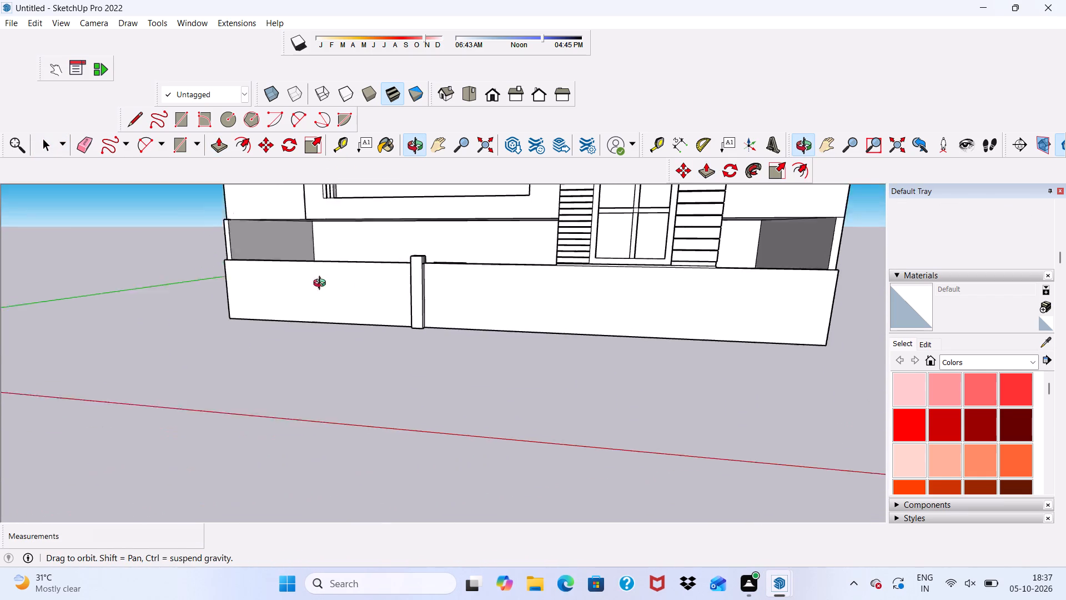
pyautogui.moveTo(322, 284); pyautogui.dragTo(249, 283, button='middle')
# Draw a narrow full-height vertical rectangle on the boundary wall's front face at its left end.
pyautogui.scroll(10, 253, 274)
pyautogui.moveTo(340, 256); pyautogui.dragTo(495, 312, button='middle')
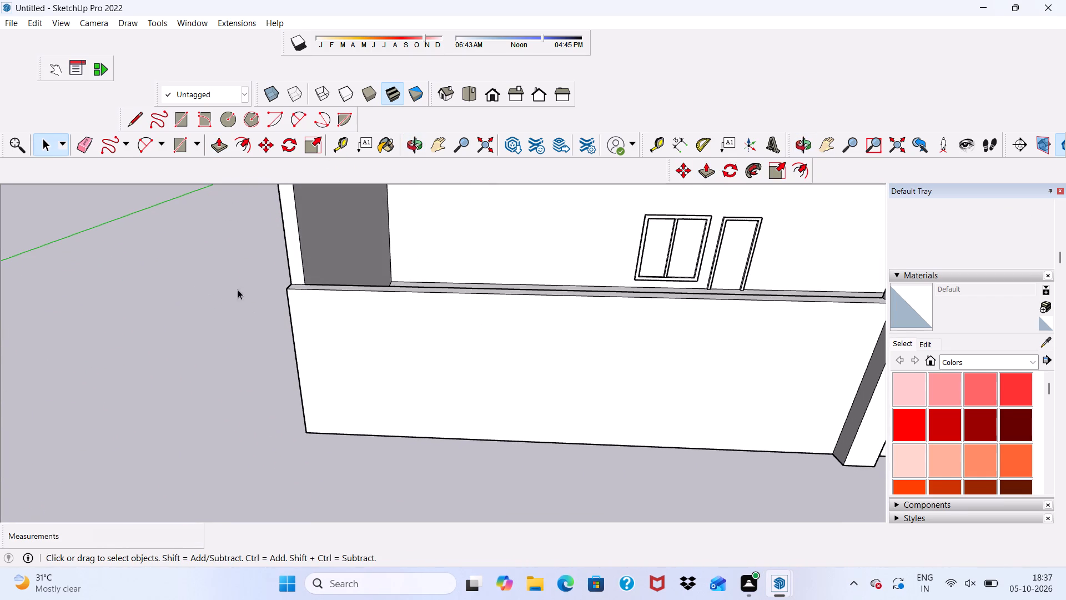
pyautogui.scroll(4, 173, 166)
pyautogui.moveTo(178, 113); pyautogui.dragTo(186, 115)
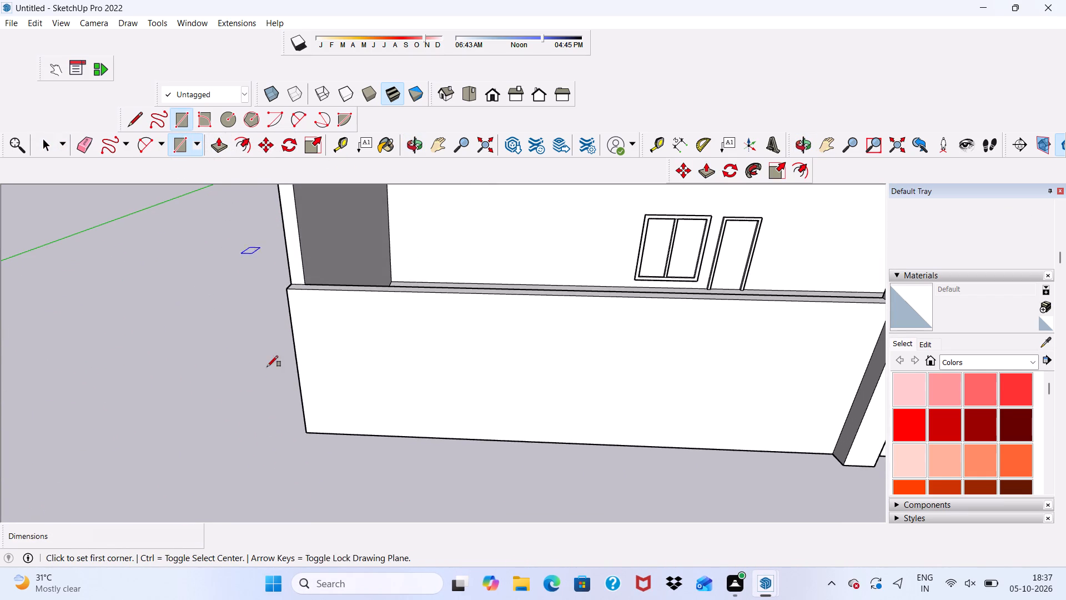
pyautogui.scroll(4, 309, 436)
pyautogui.click(305, 433)
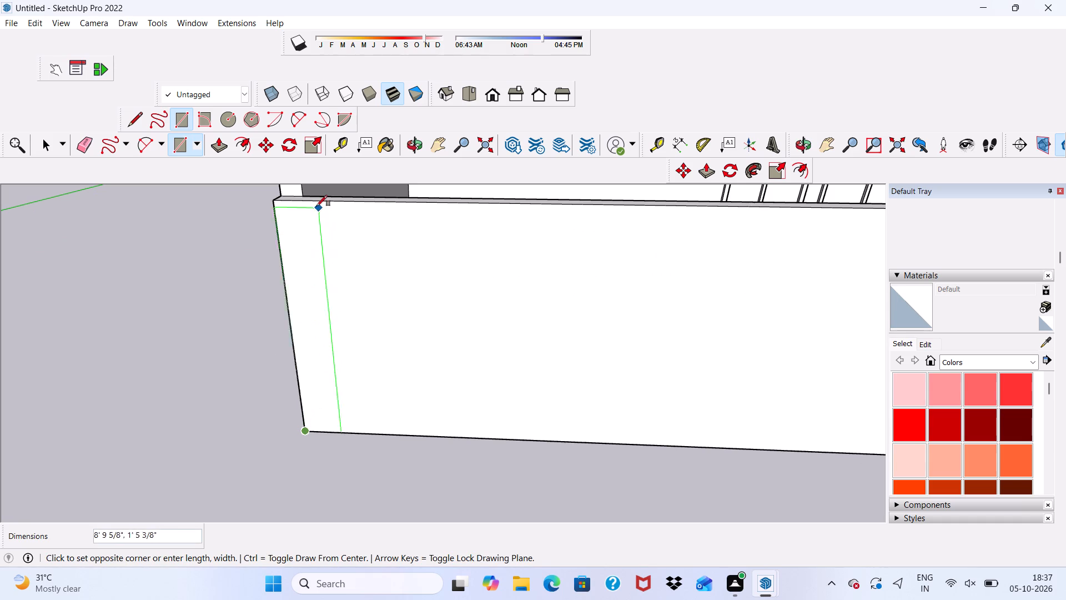
pyautogui.click(306, 203)
pyautogui.scroll(1, 303, 203)
pyautogui.press('space')
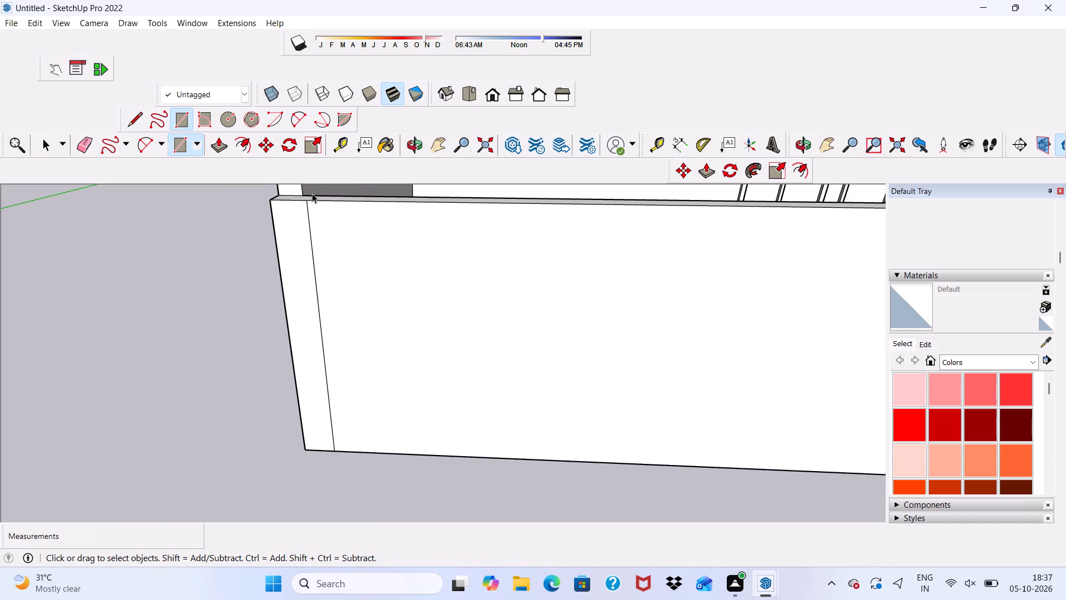
# Push/Pull the end strip outward from the boundary wall's front face by 1' to form an end pier.
pyautogui.scroll(3, 310, 192)
pyautogui.moveTo(308, 204); pyautogui.dragTo(337, 288, button='middle')
pyautogui.scroll(3, 278, 264)
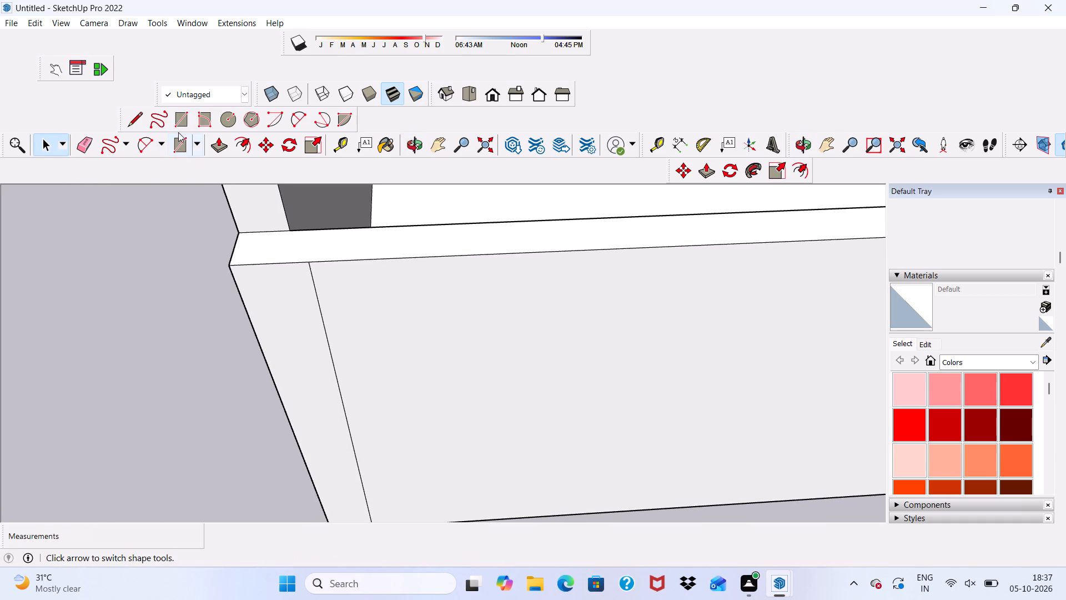
pyautogui.click(283, 308)
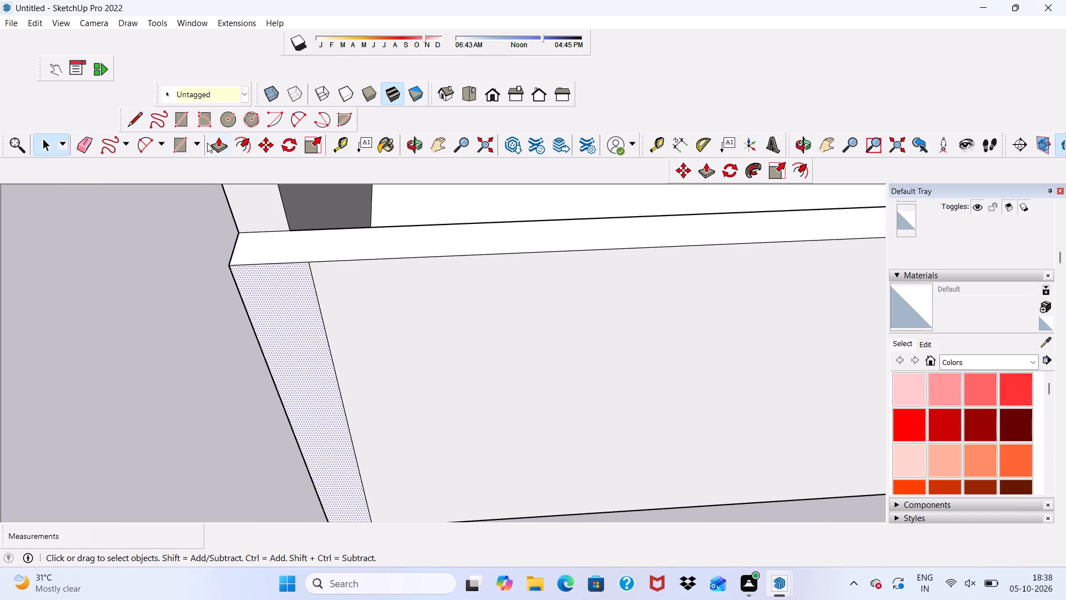
pyautogui.click(211, 141)
pyautogui.click(309, 331)
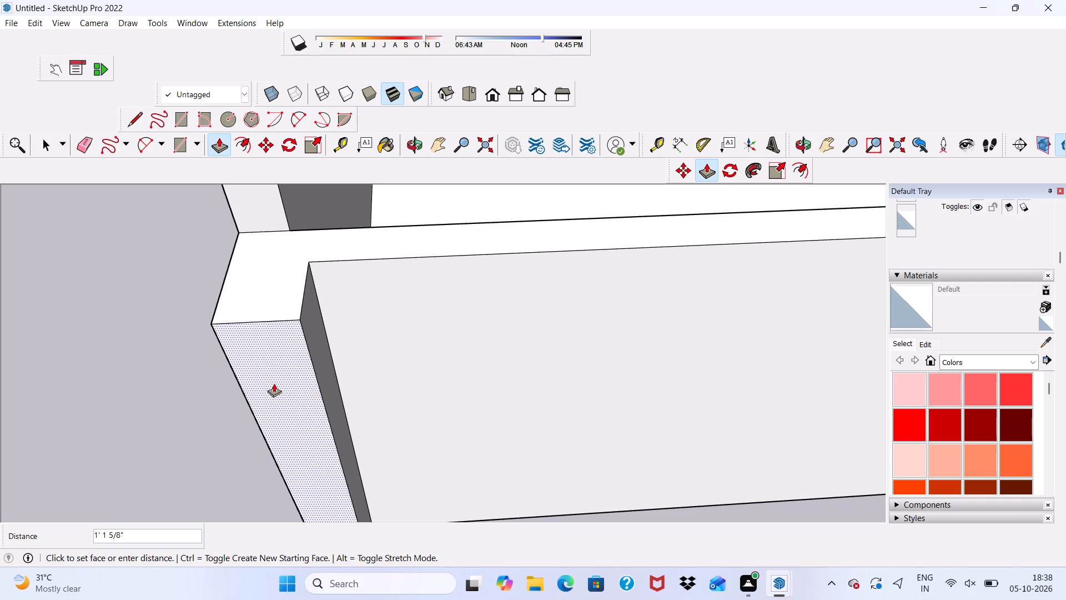
pyautogui.write("1'")
pyautogui.press('Return')
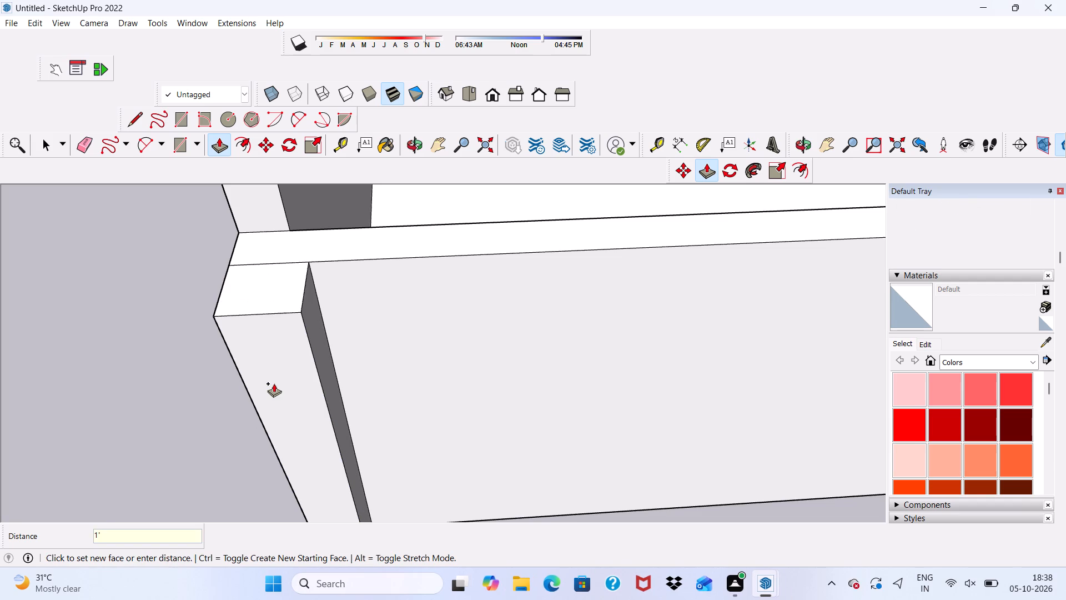
# Draw a rectangle over the end pier's top, from the wall's back corner to the pier's outer front corner.
pyautogui.click(182, 119)
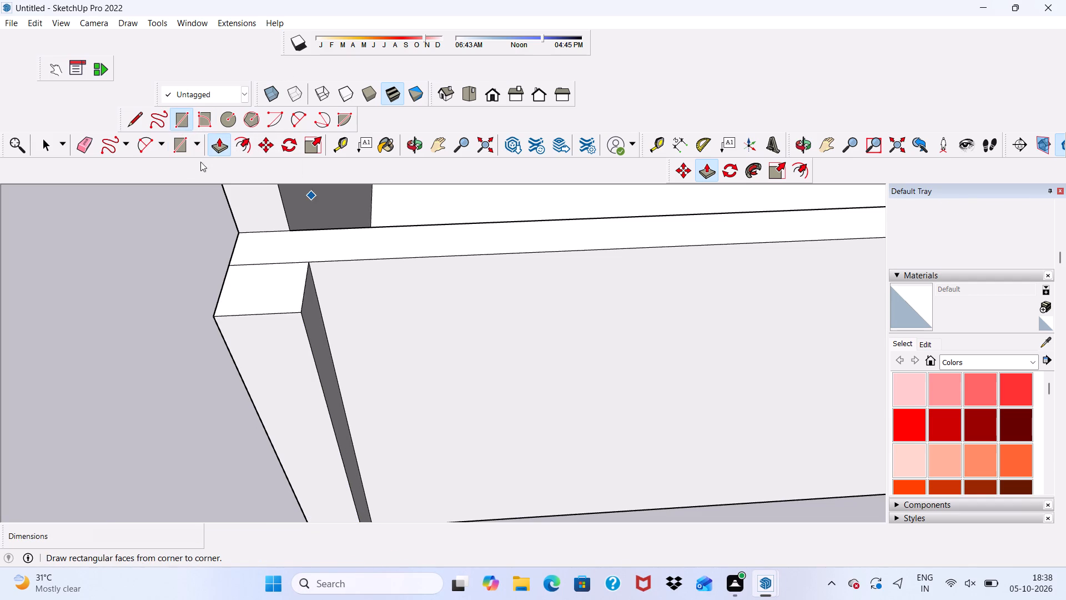
pyautogui.scroll(2, 252, 249)
pyautogui.click(237, 230)
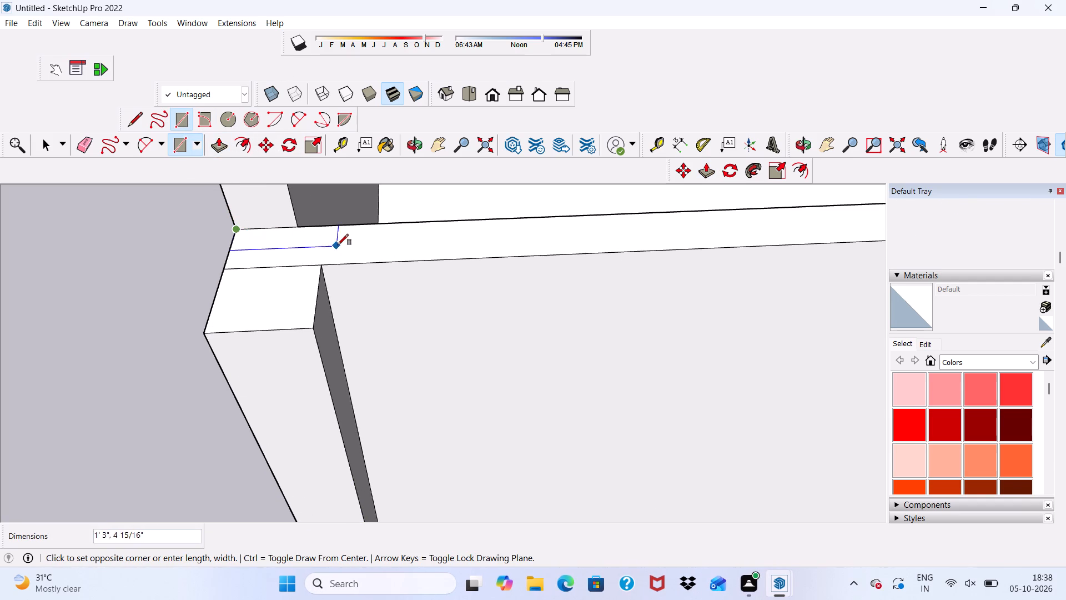
pyautogui.click(310, 329)
pyautogui.press('space')
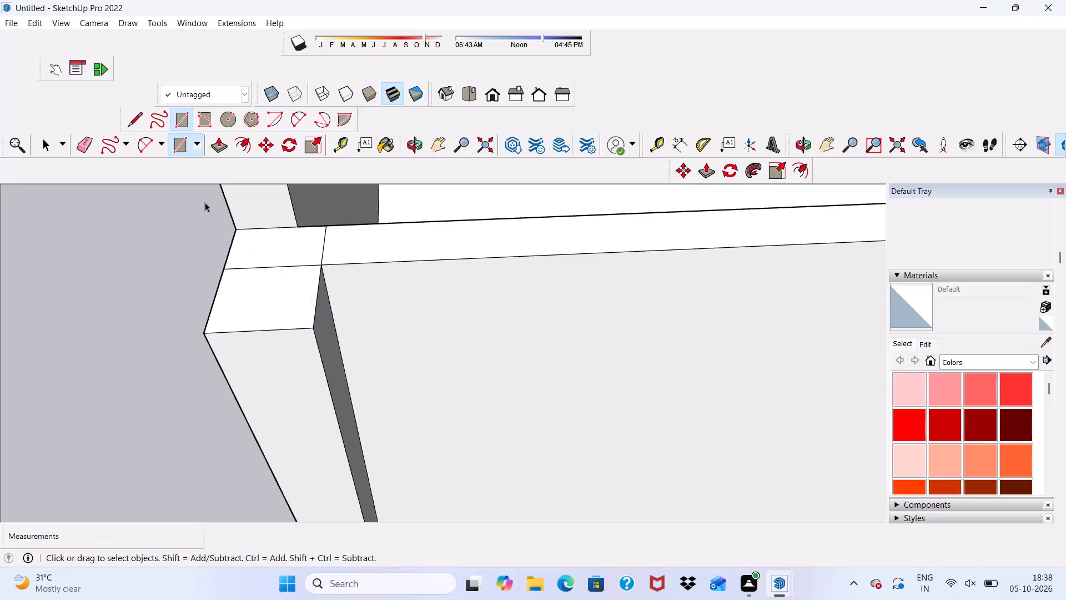
# Erase the seam line between the wall top and the end pier's top.
pyautogui.click(79, 144)
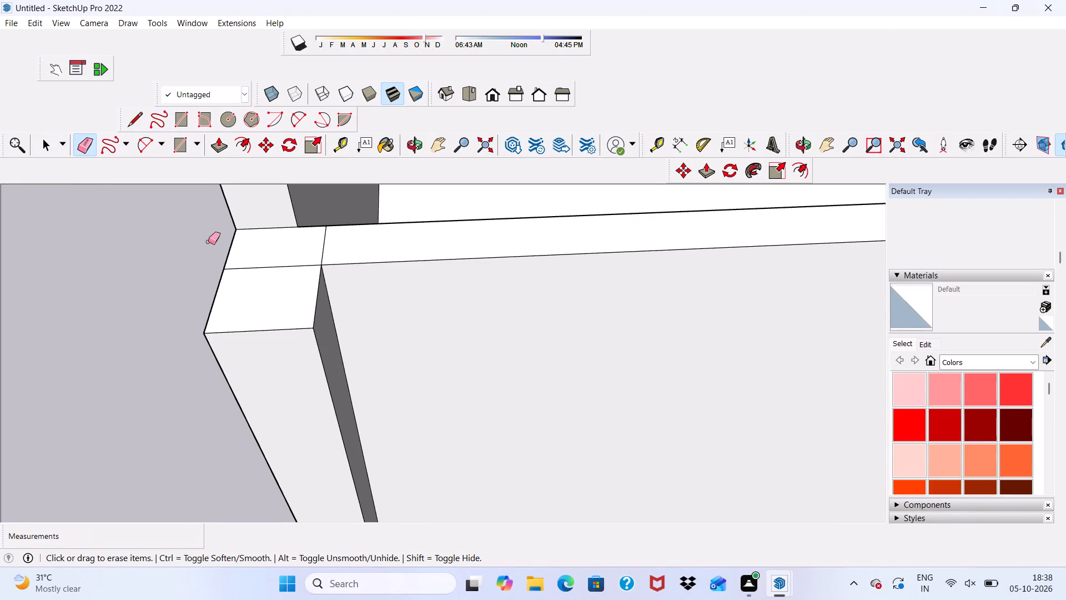
pyautogui.moveTo(256, 262); pyautogui.dragTo(265, 273)
pyautogui.press('space')
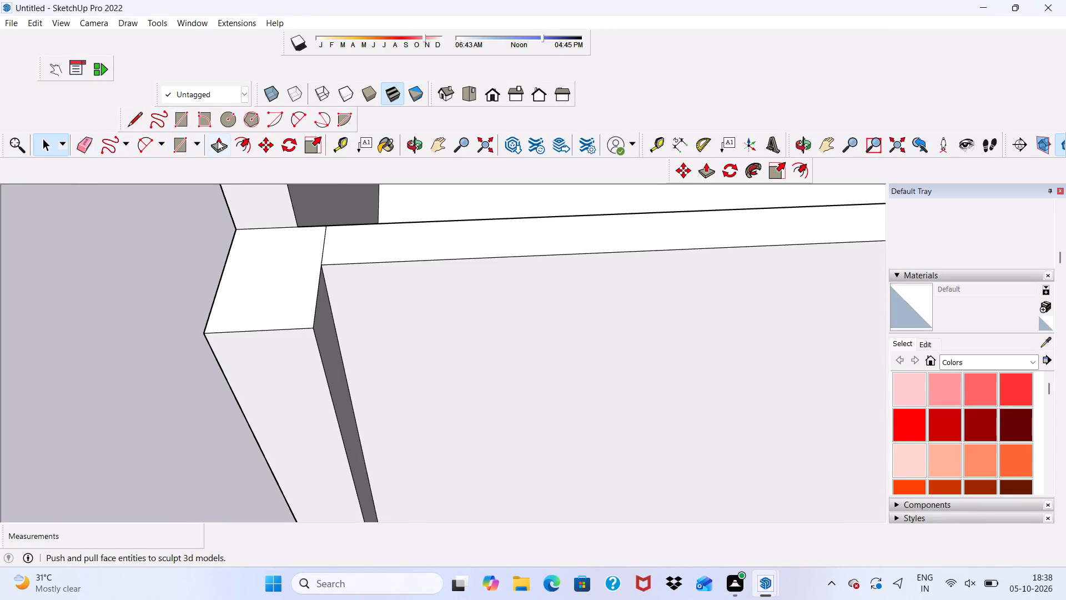
# Push/Pull the end pier's merged top face upward by 1' above the boundary wall.
pyautogui.click(220, 146)
pyautogui.click(278, 294)
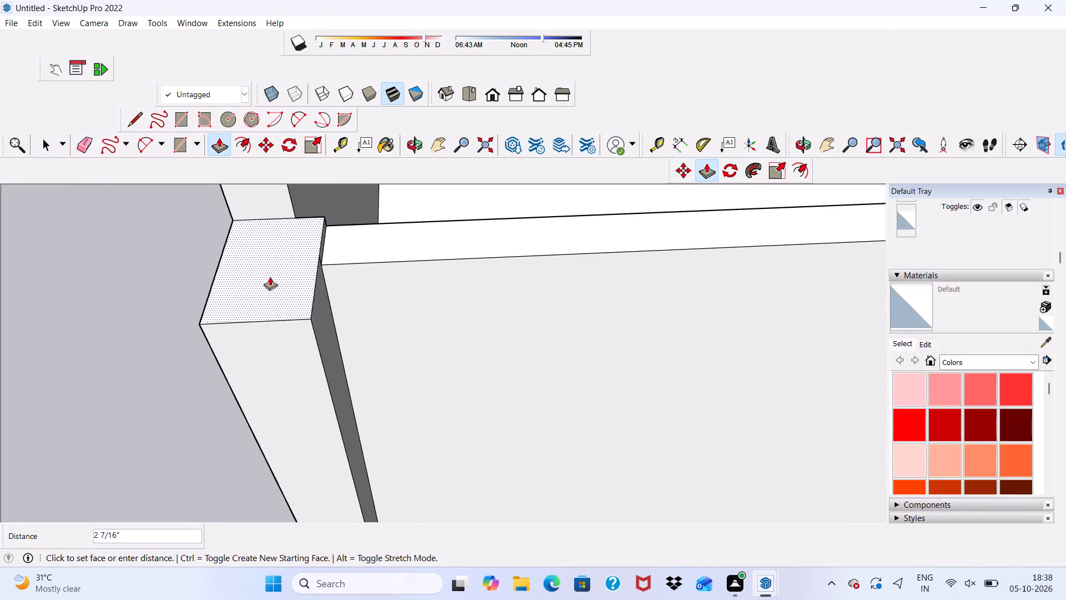
pyautogui.write("1'")
pyautogui.press('Return')
pyautogui.press('space')
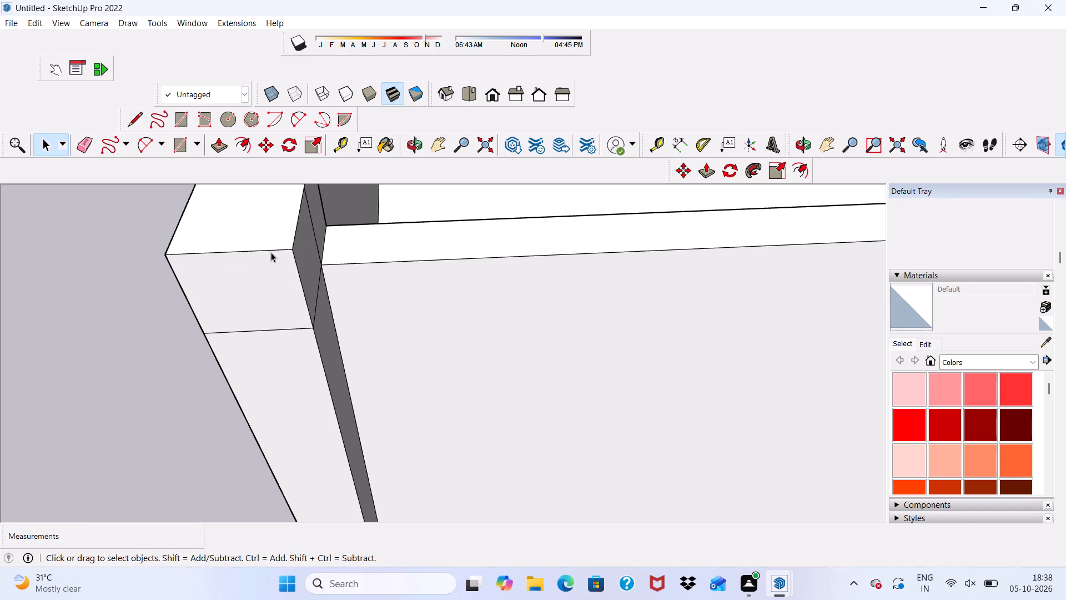
# Erase the leftover seam lines on the end pier's front, inner and outer side faces.
pyautogui.click(86, 142)
pyautogui.scroll(2, 230, 323)
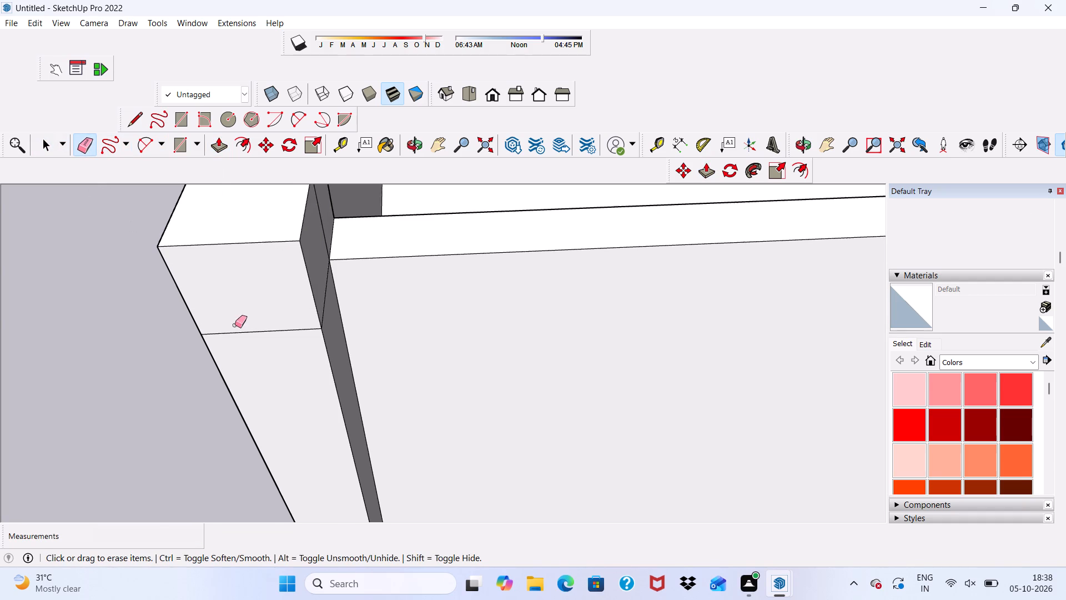
pyautogui.scroll(1, 235, 325)
pyautogui.moveTo(255, 327); pyautogui.dragTo(257, 334)
pyautogui.moveTo(340, 290); pyautogui.dragTo(349, 292)
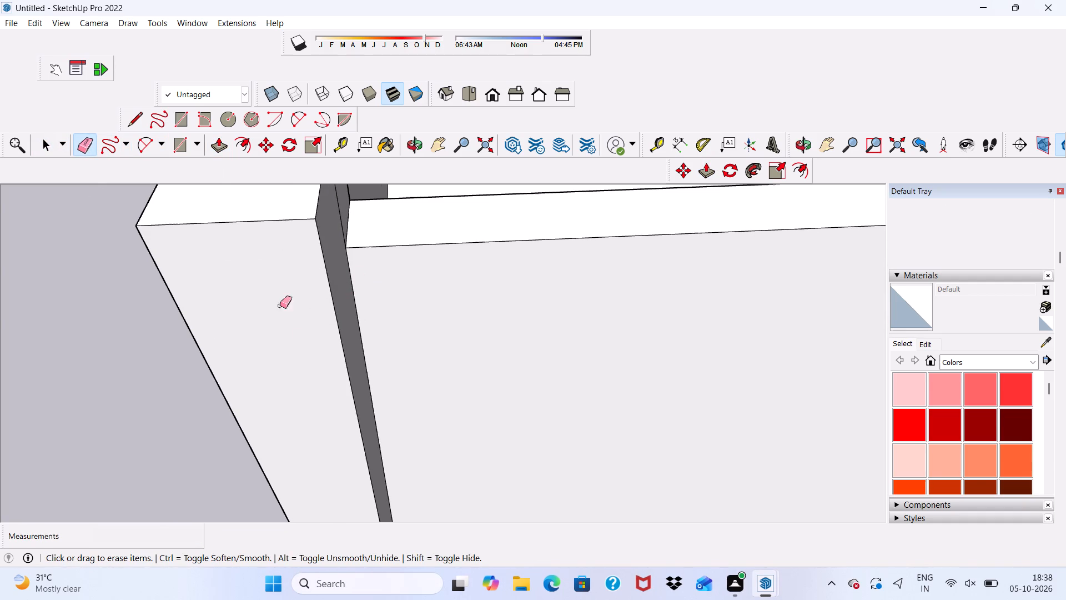
pyautogui.moveTo(164, 313); pyautogui.dragTo(484, 191, button='middle')
pyautogui.moveTo(358, 311); pyautogui.dragTo(339, 367)
pyautogui.moveTo(235, 286); pyautogui.dragTo(254, 304)
pyautogui.moveTo(237, 341); pyautogui.dragTo(254, 387)
pyautogui.moveTo(254, 397); pyautogui.dragTo(262, 405)
# Examine the end pier and the pier below the balcony from the side and front of the boundary wall.
pyautogui.scroll(-2, 212, 367)
pyautogui.scroll(2, 214, 367)
pyautogui.scroll(-6, 224, 362)
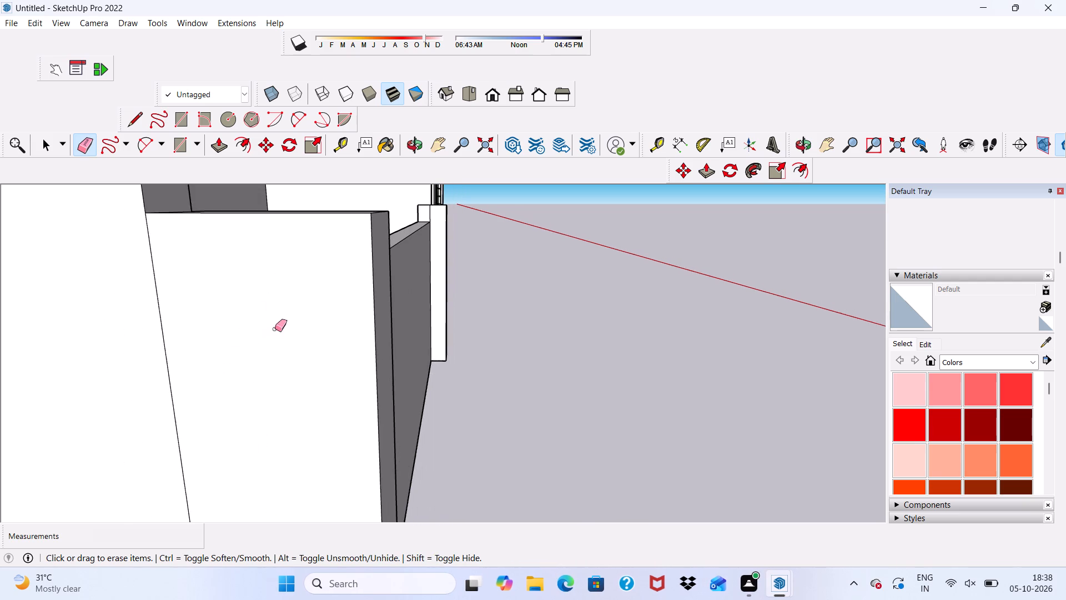
pyautogui.scroll(-7, 275, 329)
pyautogui.scroll(1, 275, 306)
pyautogui.scroll(-1, 275, 316)
pyautogui.moveTo(275, 341); pyautogui.dragTo(52, 305, button='middle')
pyautogui.middleClick(46, 302)
pyautogui.scroll(-3, 127, 291)
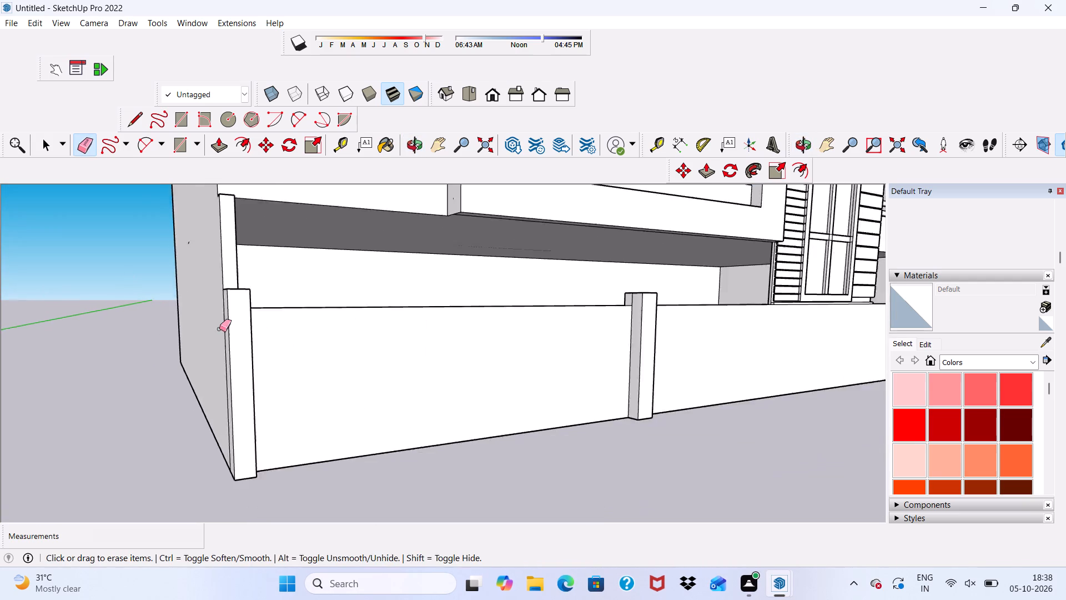
pyautogui.scroll(-2, 219, 329)
pyautogui.moveTo(300, 330); pyautogui.dragTo(145, 335, button='middle')
pyautogui.middleClick(145, 335)
# Draw a rectangle of about 28' 10 13/16" by 9' on the boundary wall's front face between the two piers.
pyautogui.scroll(1, 314, 311)
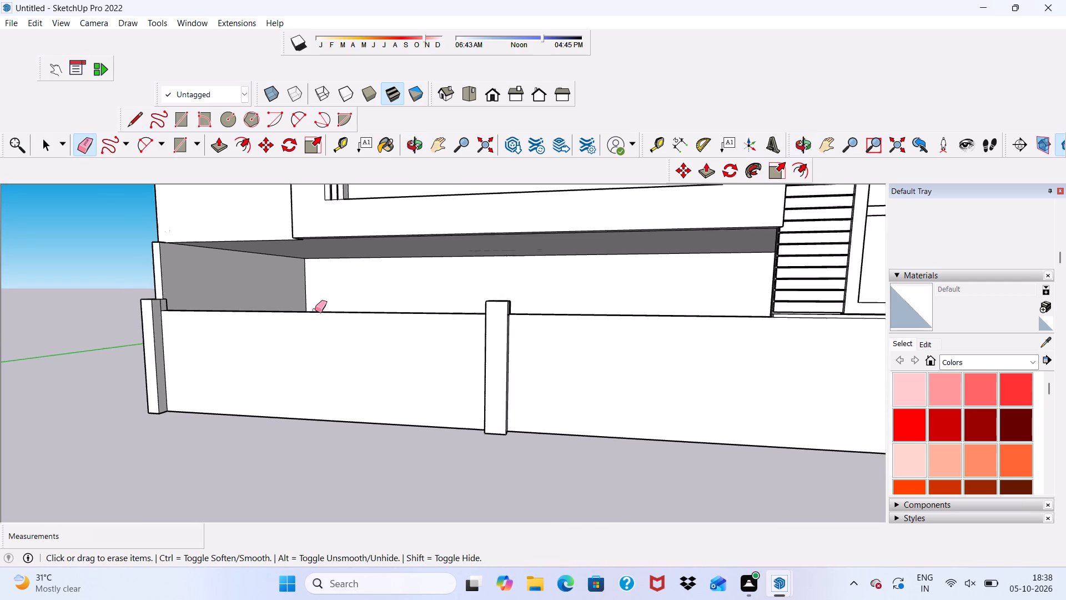
pyautogui.scroll(1, 315, 310)
pyautogui.press('space')
pyautogui.click(187, 122)
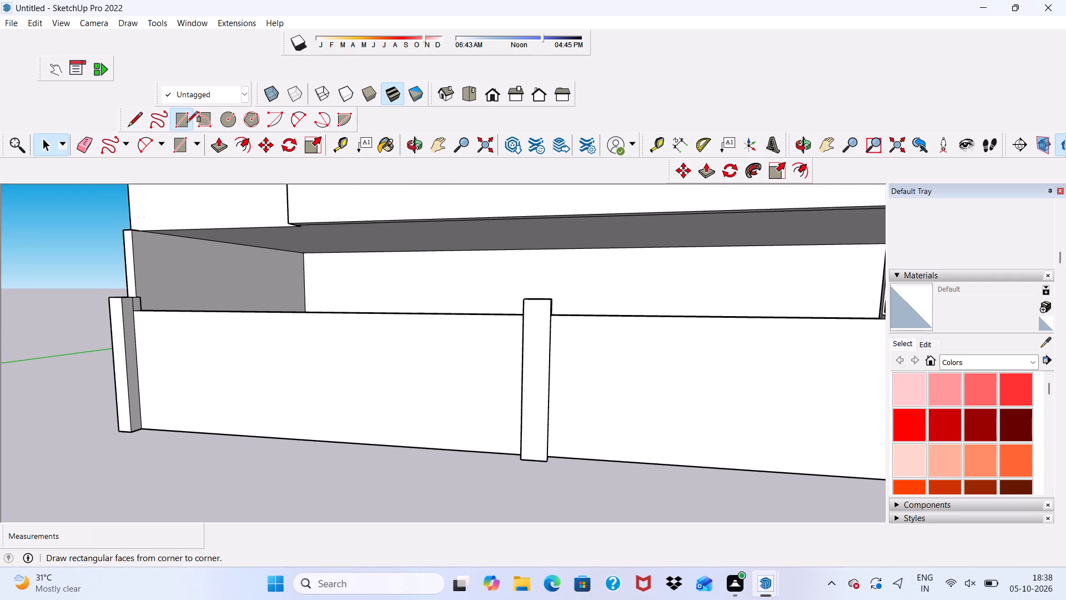
pyautogui.scroll(9, 234, 368)
pyautogui.click(79, 477)
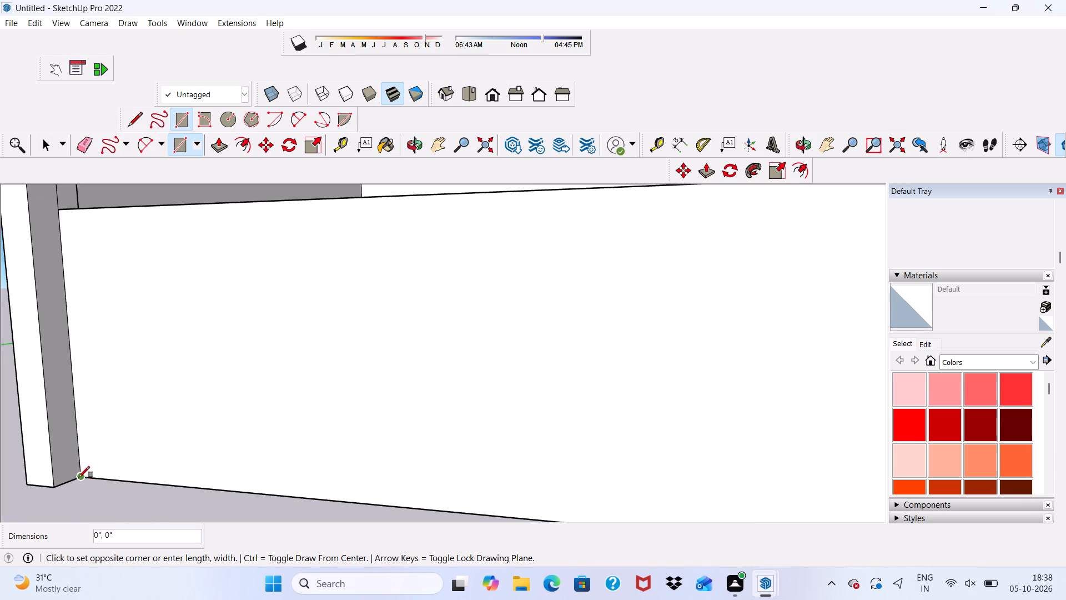
pyautogui.scroll(1, 59, 428)
pyautogui.scroll(-9, 61, 428)
pyautogui.scroll(3, 419, 344)
pyautogui.scroll(3, 632, 299)
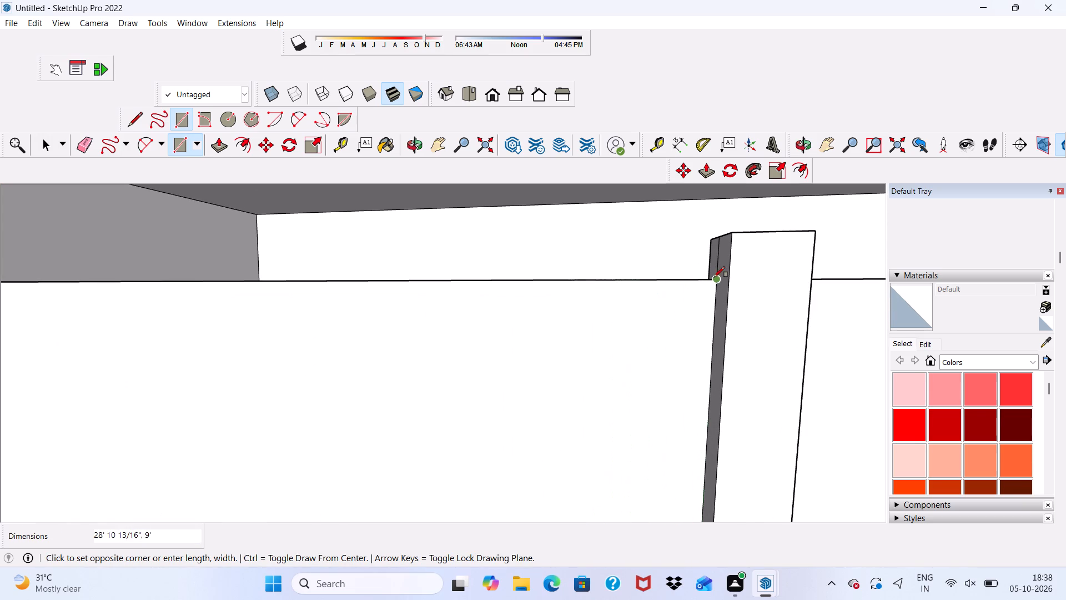
pyautogui.click(710, 281)
pyautogui.press('space')
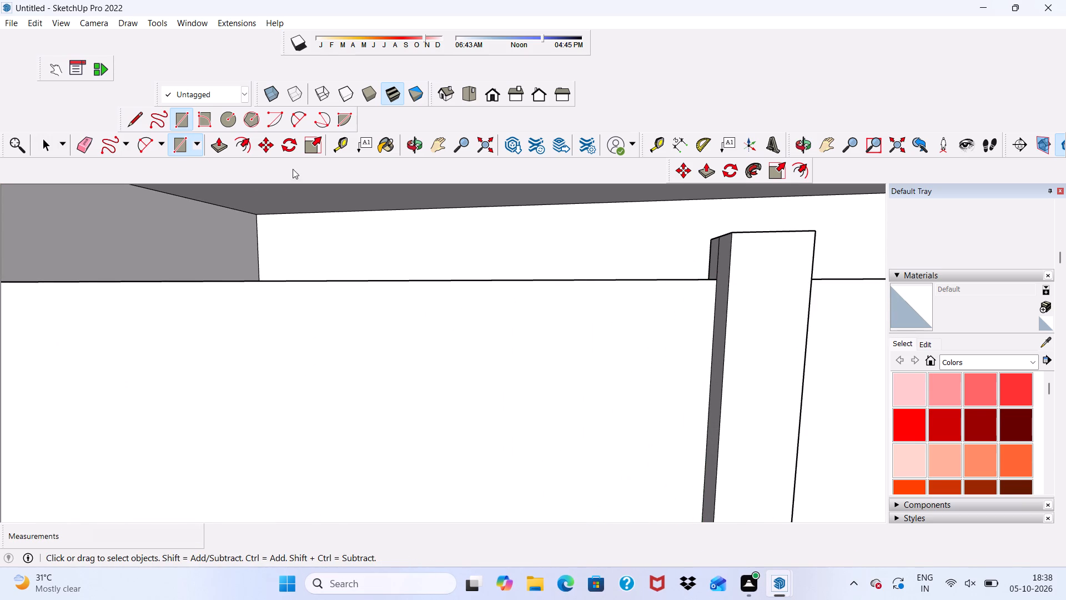
# Push/Pull the rectangle between the two piers on the boundary wall's front inward by 9".
pyautogui.click(220, 143)
pyautogui.scroll(-8, 225, 252)
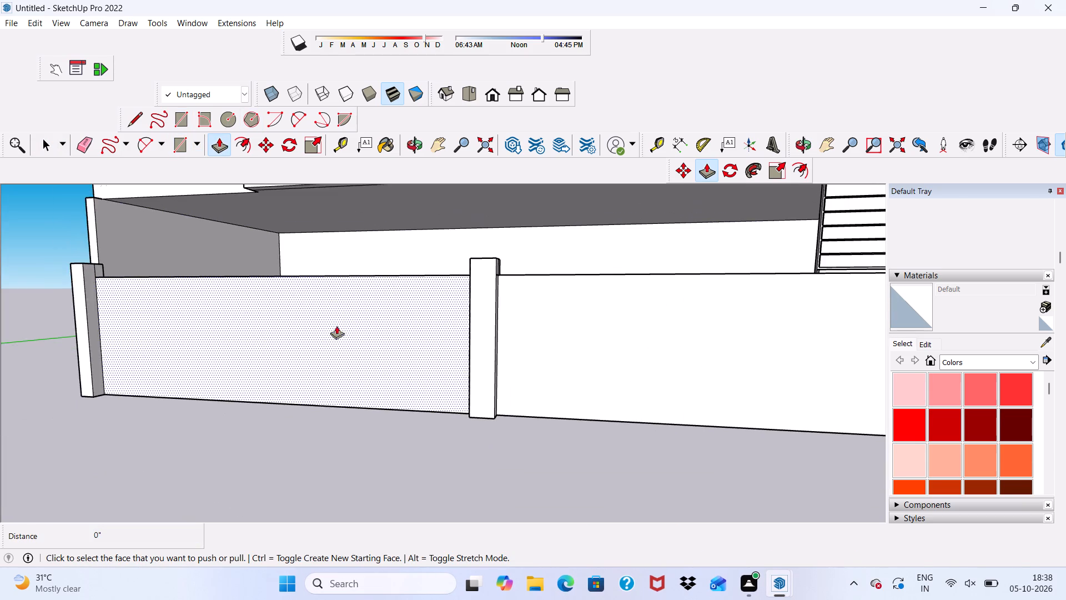
pyautogui.moveTo(295, 351); pyautogui.dragTo(323, 333)
pyautogui.press('space')
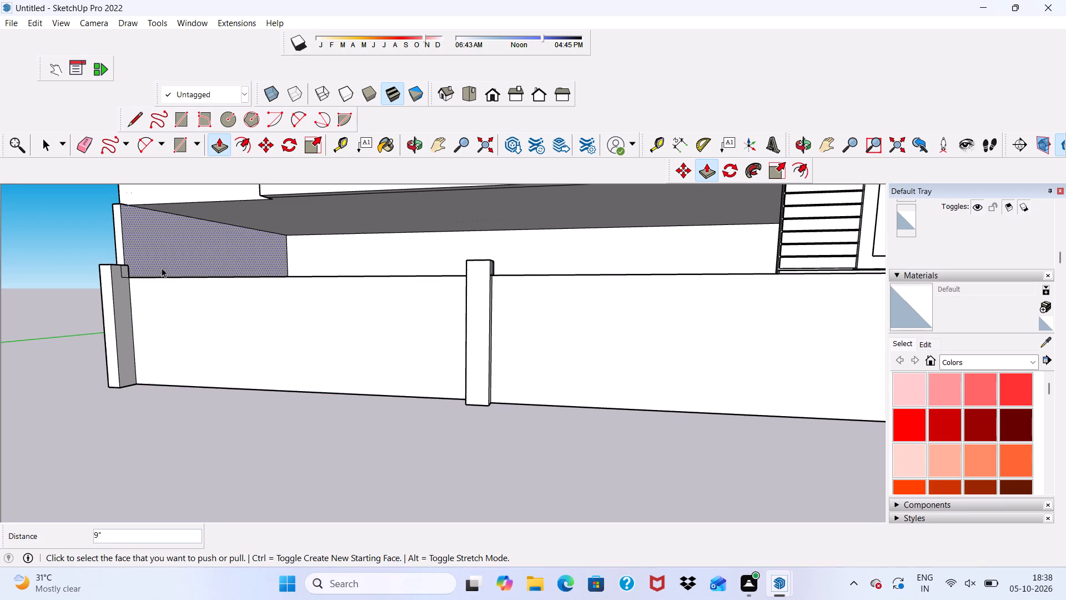
# Erase the wall's remaining top edge between the two piers and the seam on the end pier's inner side face.
pyautogui.click(88, 146)
pyautogui.scroll(2, 264, 281)
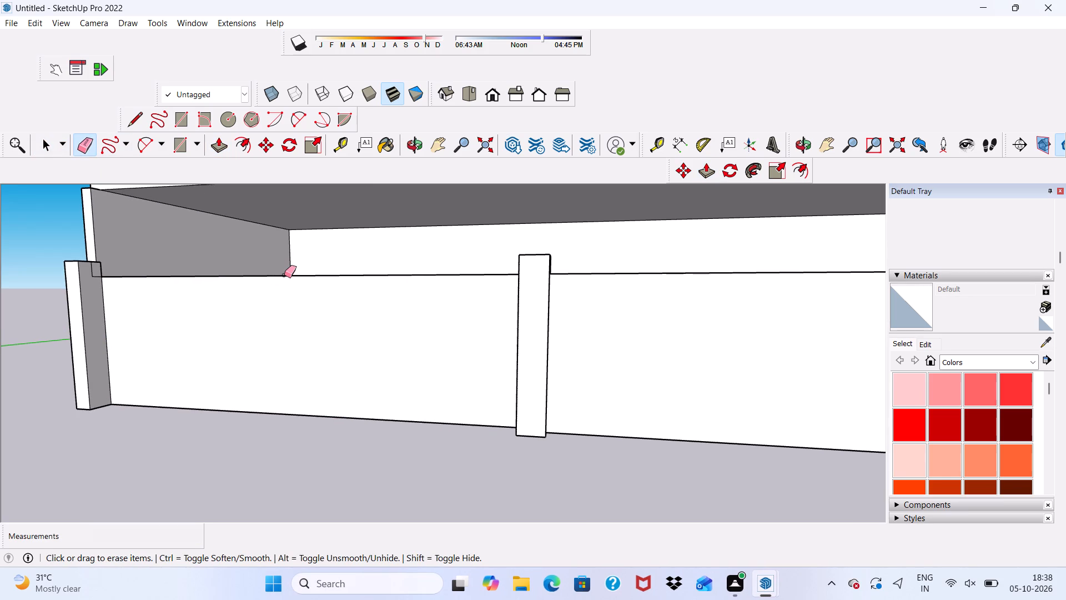
pyautogui.click(284, 275)
pyautogui.scroll(-1, 204, 307)
pyautogui.scroll(6, 80, 268)
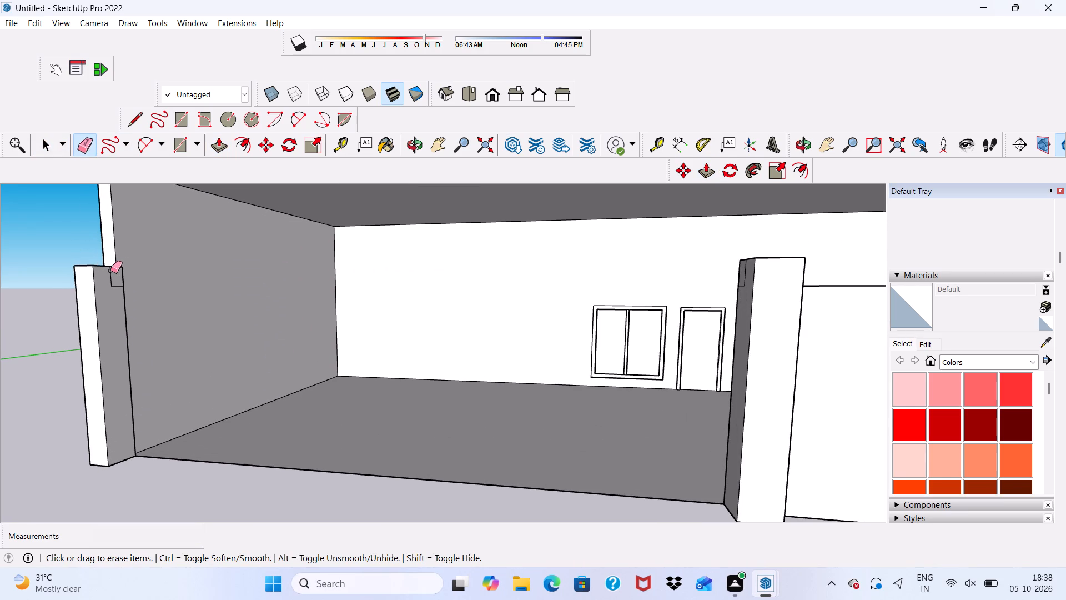
pyautogui.moveTo(111, 271); pyautogui.dragTo(119, 287)
pyautogui.scroll(-5, 112, 288)
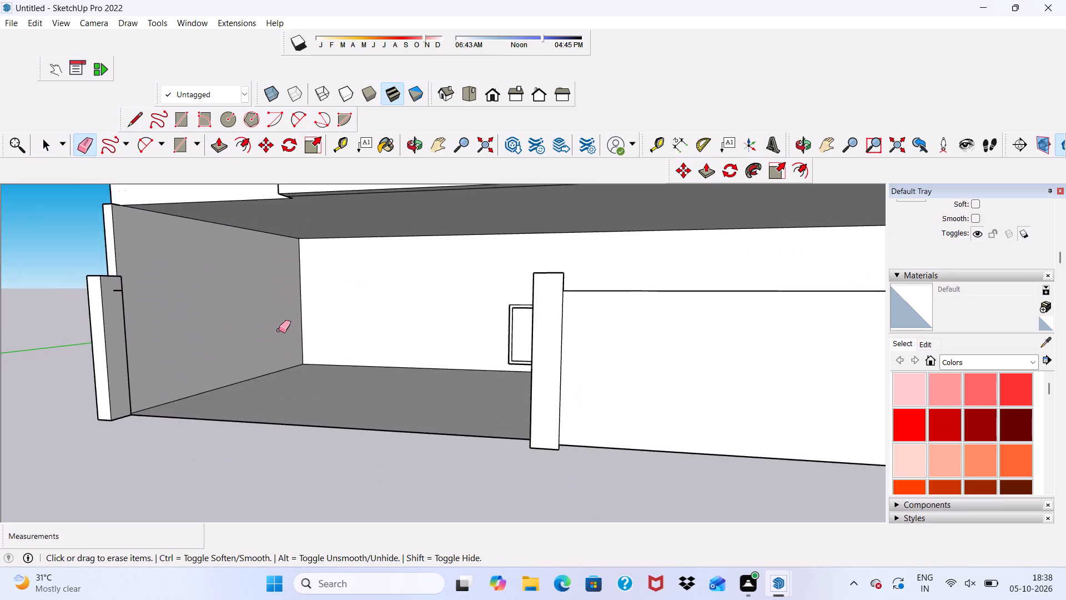
# Erase the seam lines on the inner side face of the pier across the opening from the end pier.
pyautogui.scroll(-4, 279, 330)
pyautogui.moveTo(300, 351); pyautogui.dragTo(445, 384, button='middle')
pyautogui.scroll(10, 414, 329)
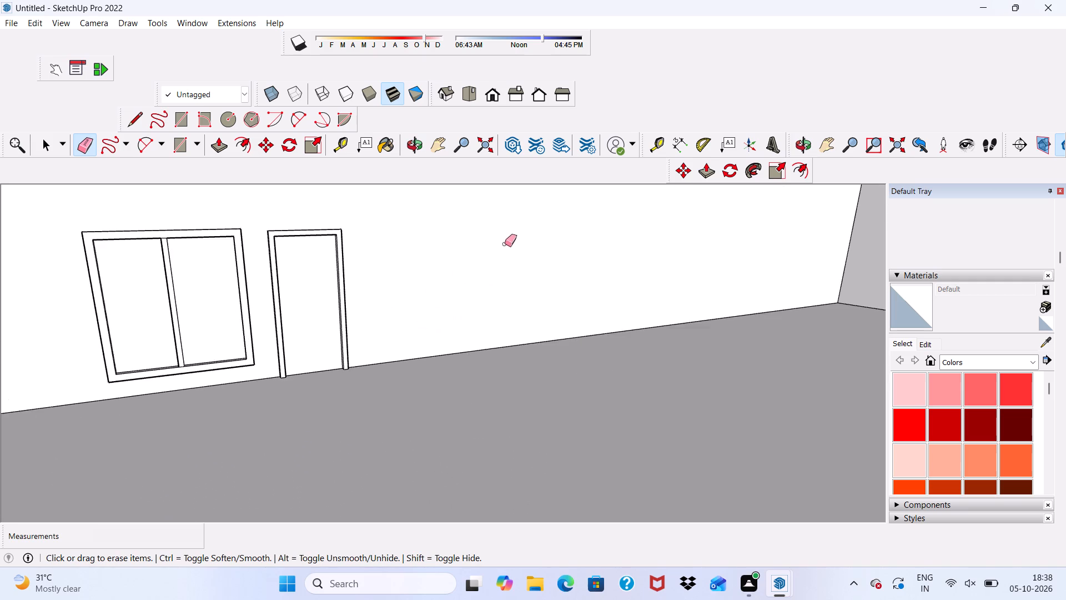
pyautogui.scroll(-8, 502, 247)
pyautogui.scroll(3, 435, 284)
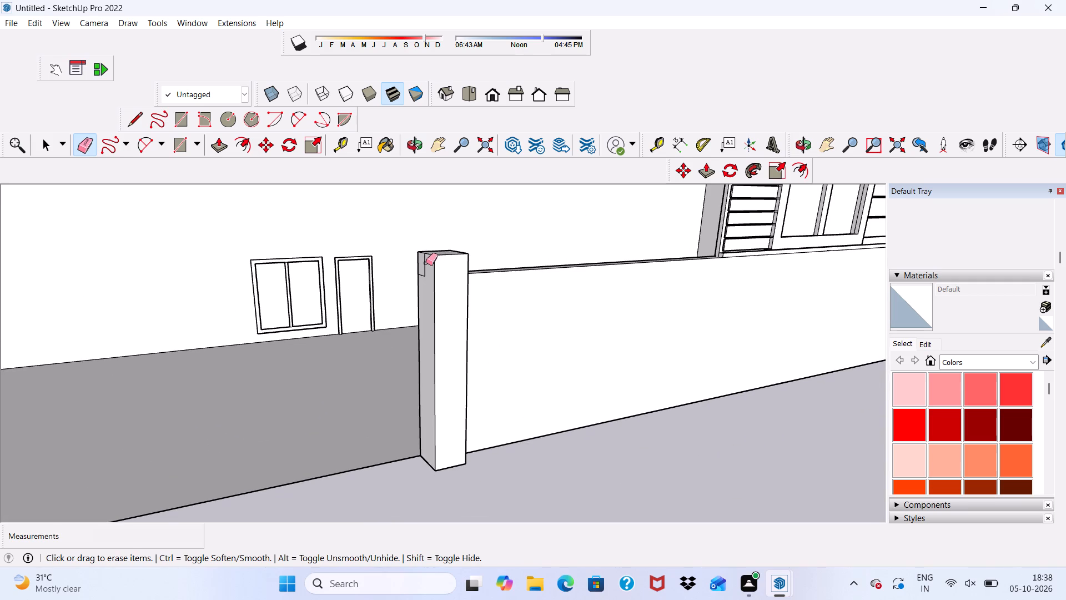
pyautogui.moveTo(426, 263); pyautogui.dragTo(420, 274)
pyautogui.press('space')
# Push/Pull the recessed door panel on the house wall outward by 3" to sit flush with its frame.
pyautogui.scroll(6, 355, 280)
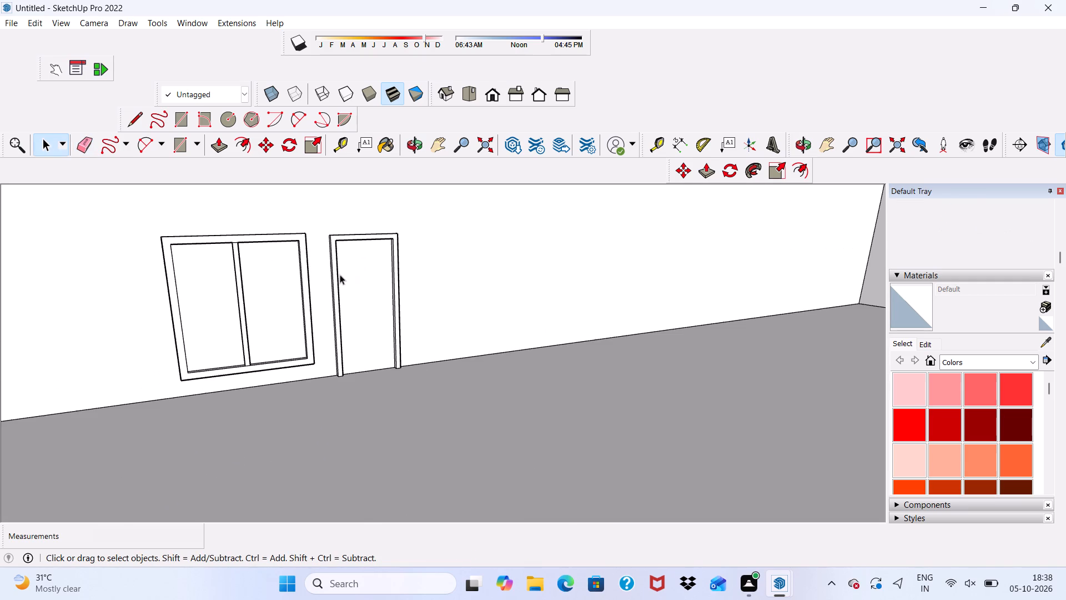
pyautogui.click(358, 286)
pyautogui.scroll(3, 405, 251)
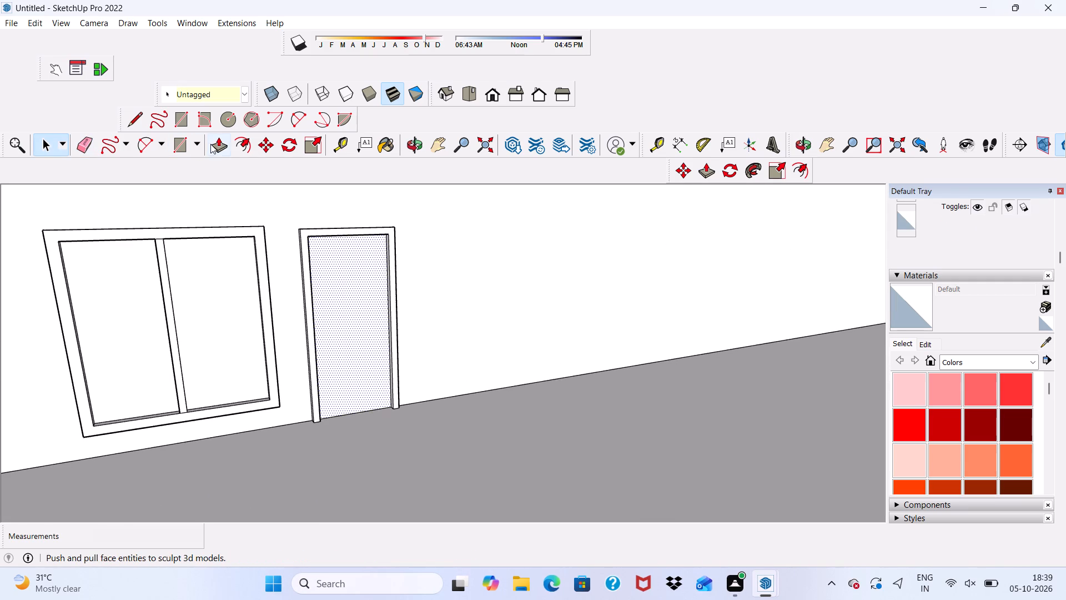
pyautogui.click(210, 144)
pyautogui.click(336, 256)
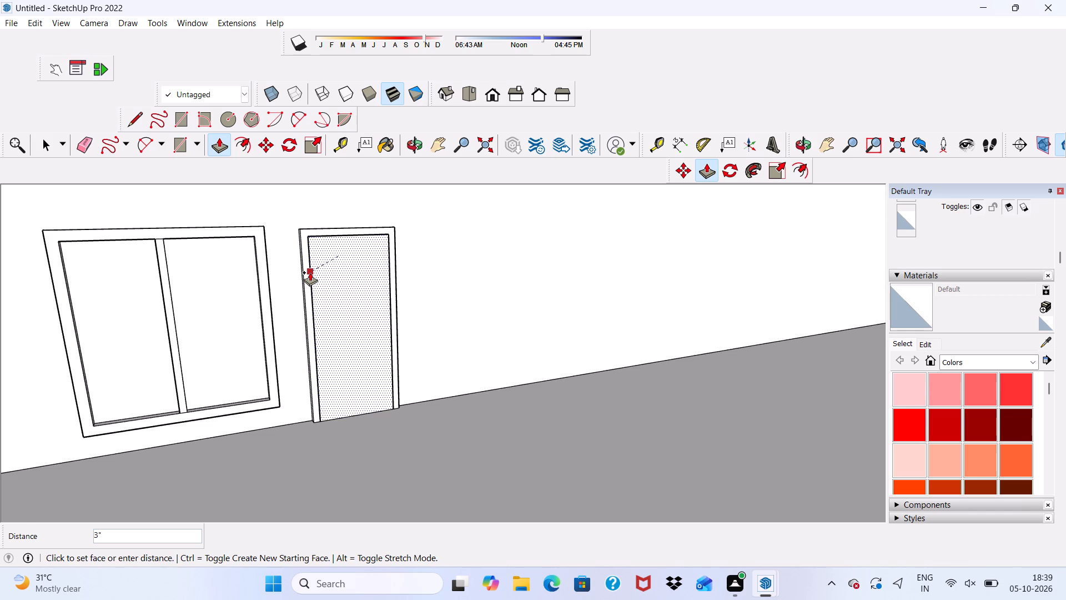
pyautogui.scroll(8, 325, 262)
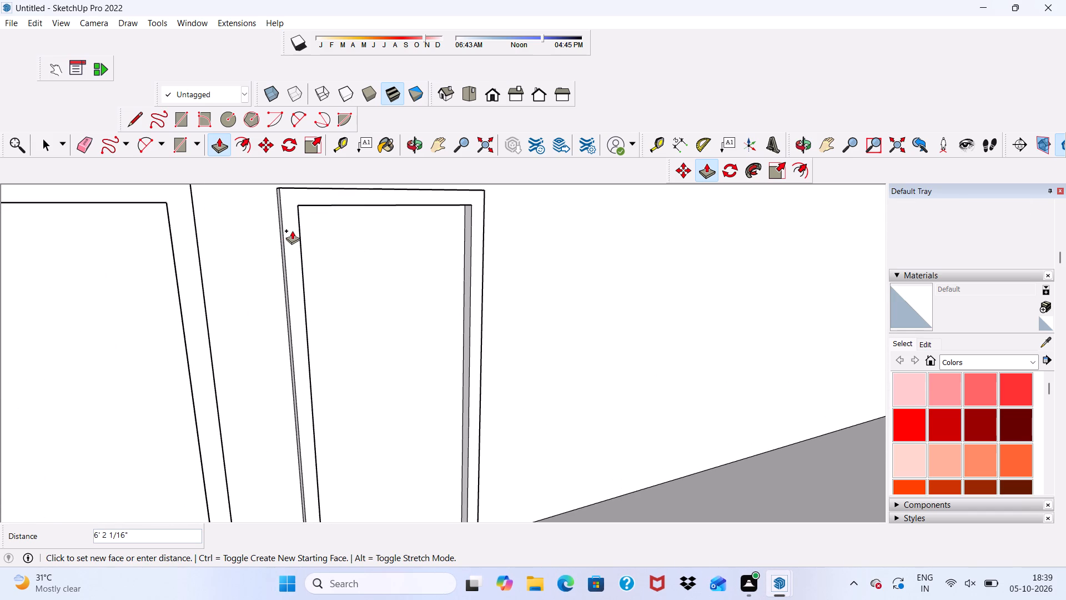
pyautogui.click(296, 263)
pyautogui.moveTo(366, 241); pyautogui.dragTo(250, 204, button='middle')
pyautogui.scroll(3, 345, 278)
pyautogui.press('space')
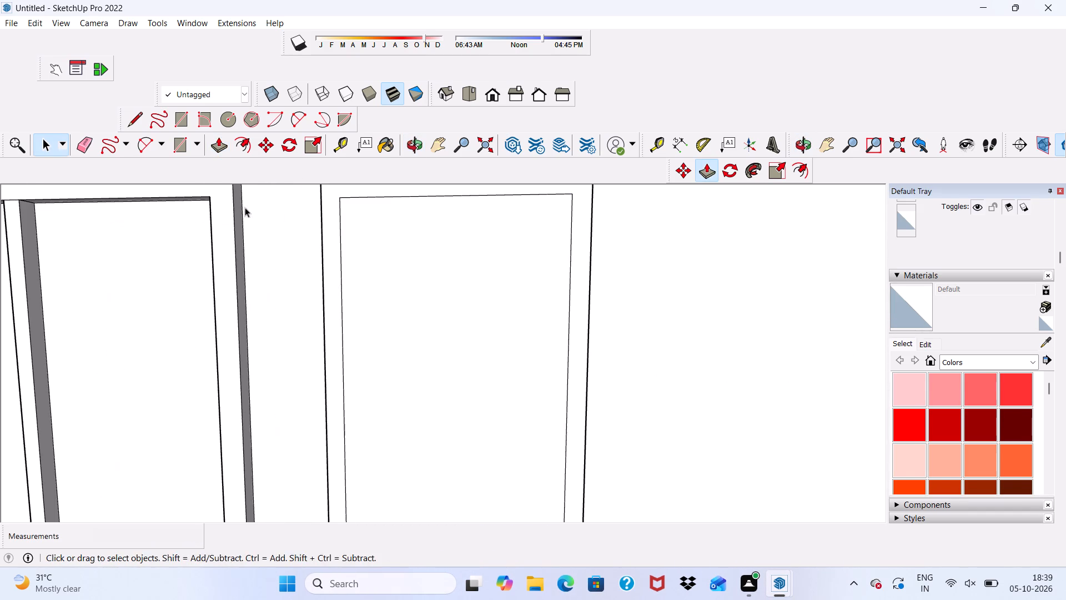
# Erase the front inner and outer jamb edges on the window side of the door frame.
pyautogui.click(83, 147)
pyautogui.scroll(-2, 314, 296)
pyautogui.scroll(1, 342, 274)
pyautogui.moveTo(340, 272); pyautogui.dragTo(339, 279)
pyautogui.click(321, 286)
pyautogui.moveTo(325, 284); pyautogui.dragTo(506, 400, button='middle')
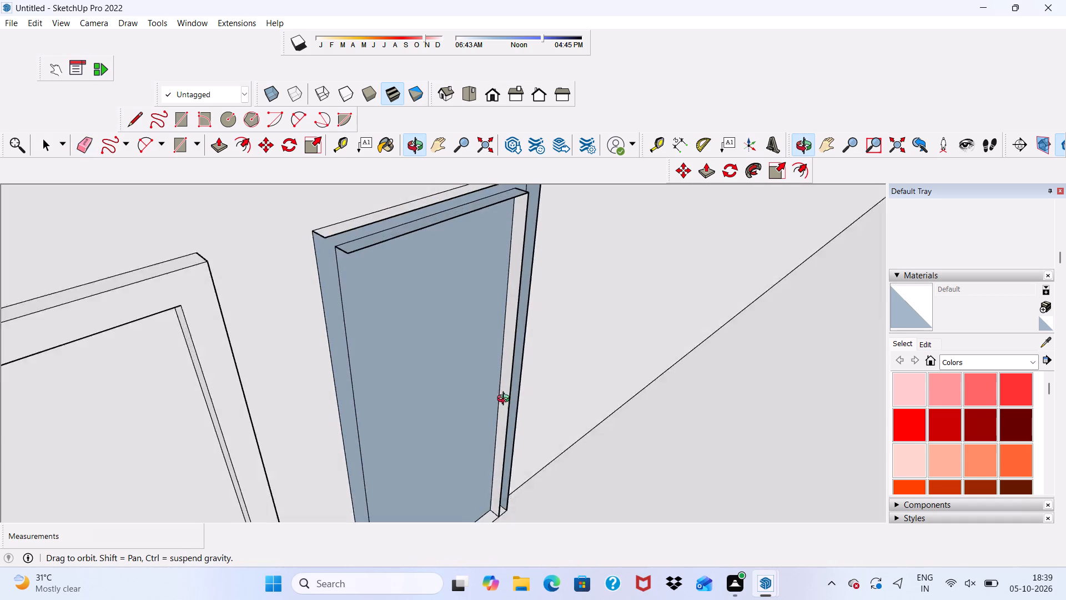
pyautogui.moveTo(506, 400); pyautogui.dragTo(497, 398, button='middle')
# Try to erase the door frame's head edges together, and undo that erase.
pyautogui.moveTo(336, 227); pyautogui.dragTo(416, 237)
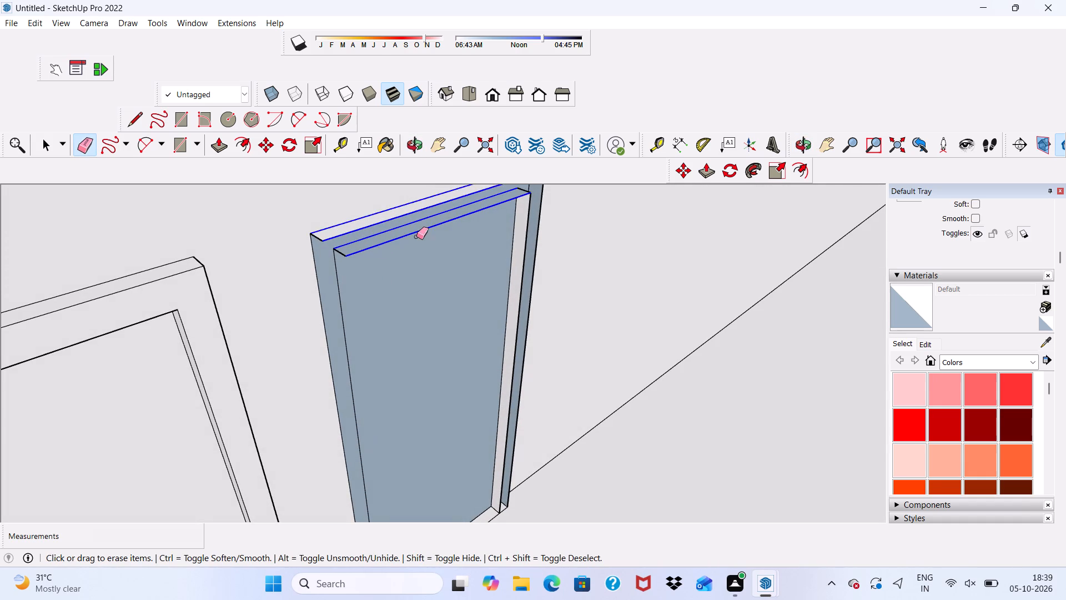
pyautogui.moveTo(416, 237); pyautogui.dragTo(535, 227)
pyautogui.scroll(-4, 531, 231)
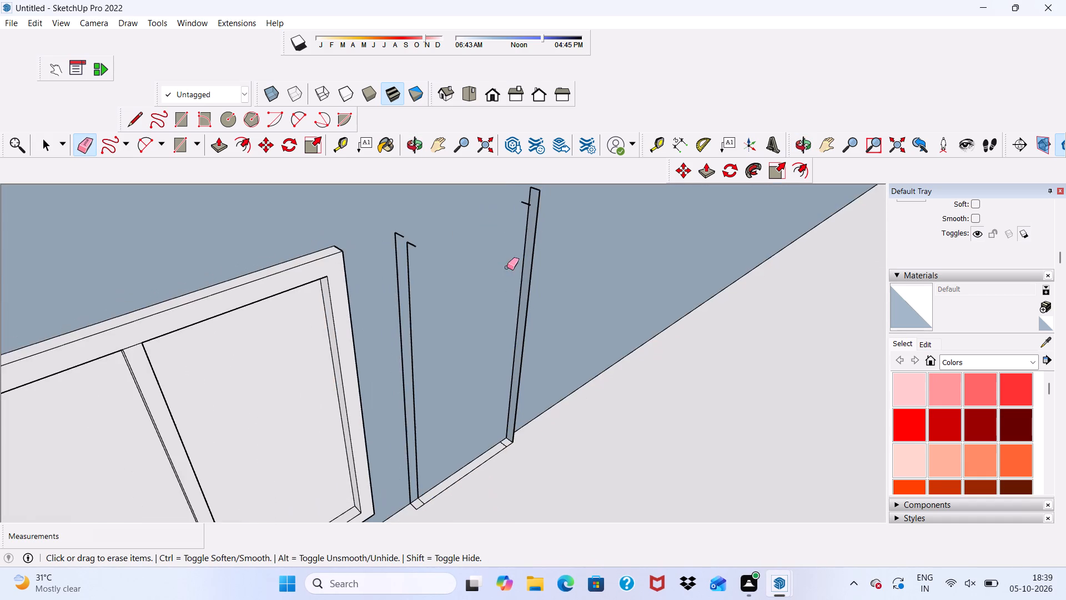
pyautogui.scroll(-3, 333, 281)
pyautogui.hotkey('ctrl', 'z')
# Erase the door frame's remaining head edges and its jamb edges on the window side, one by one.
pyautogui.keyDown('ctrl'); pyautogui.scroll(4, 340, 324); pyautogui.keyUp('ctrl')
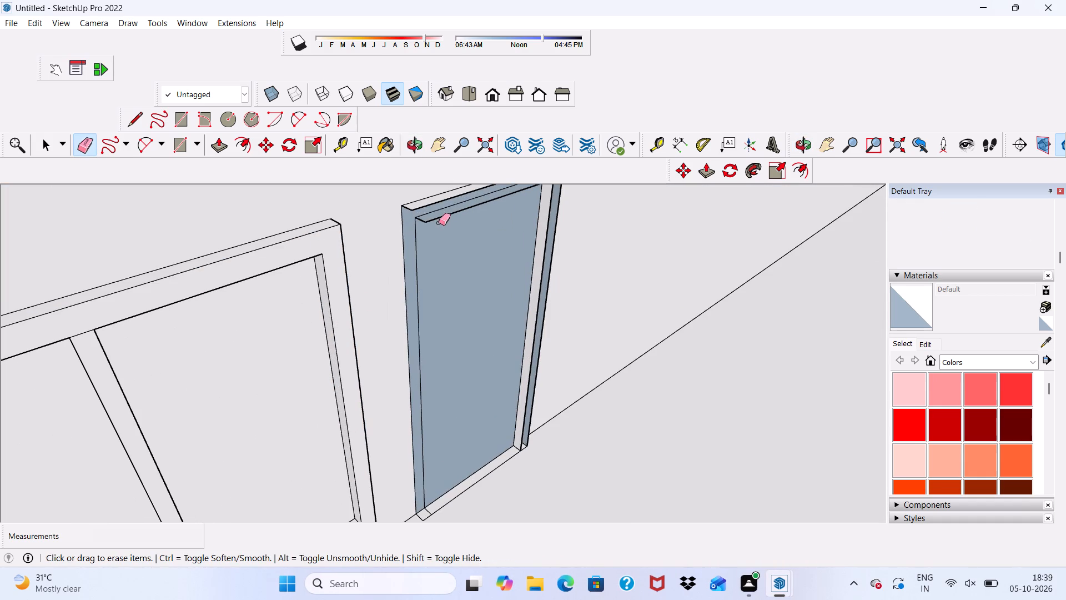
pyautogui.click(438, 220)
pyautogui.scroll(3, 404, 248)
pyautogui.click(419, 233)
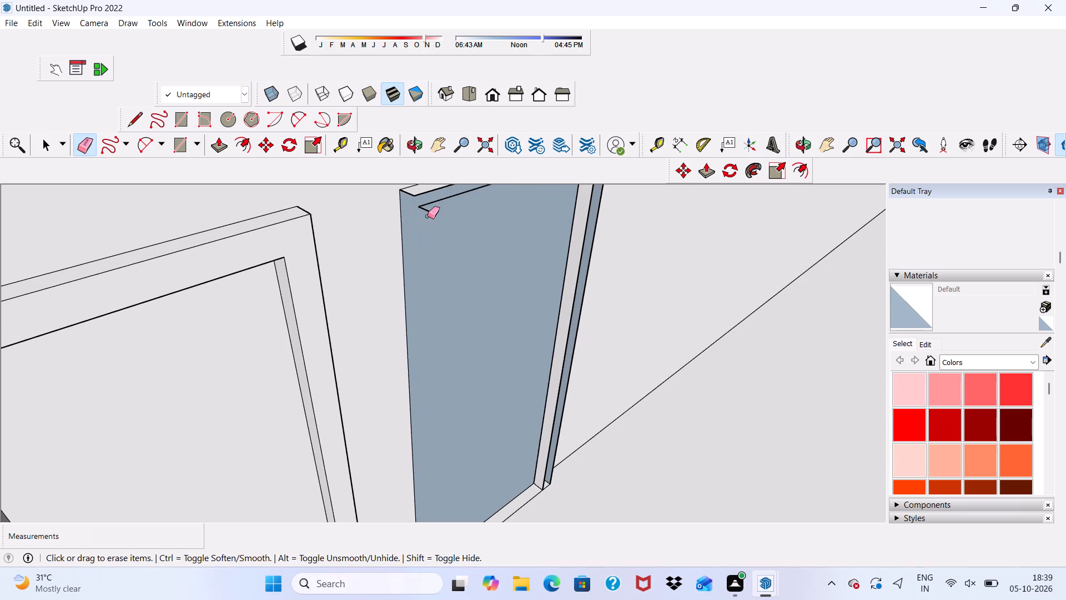
pyautogui.moveTo(429, 209); pyautogui.dragTo(421, 216)
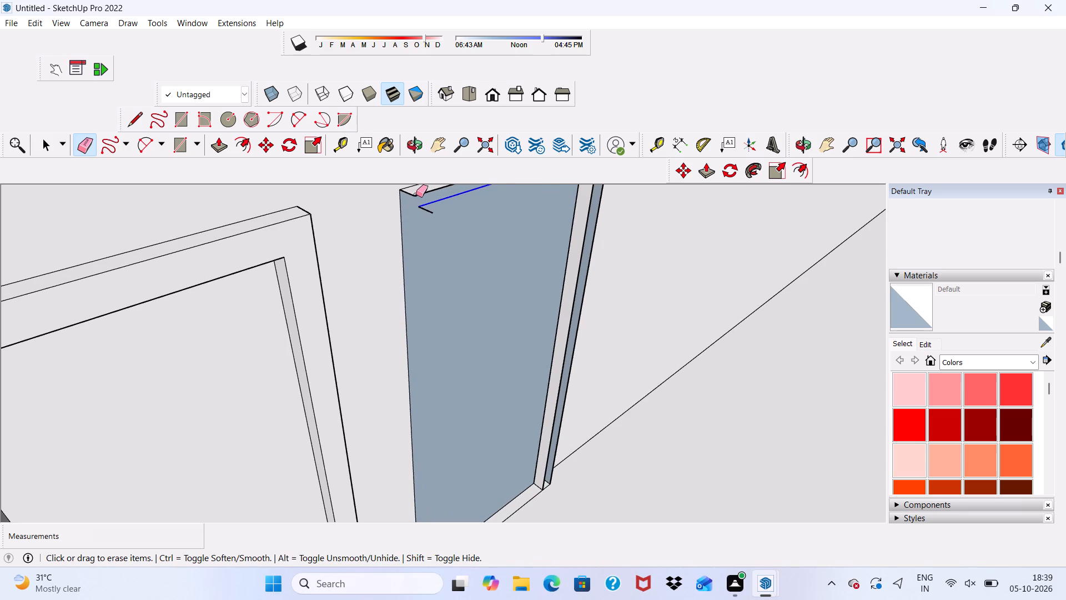
pyautogui.click(416, 194)
pyautogui.click(408, 193)
pyautogui.moveTo(424, 206); pyautogui.dragTo(424, 208)
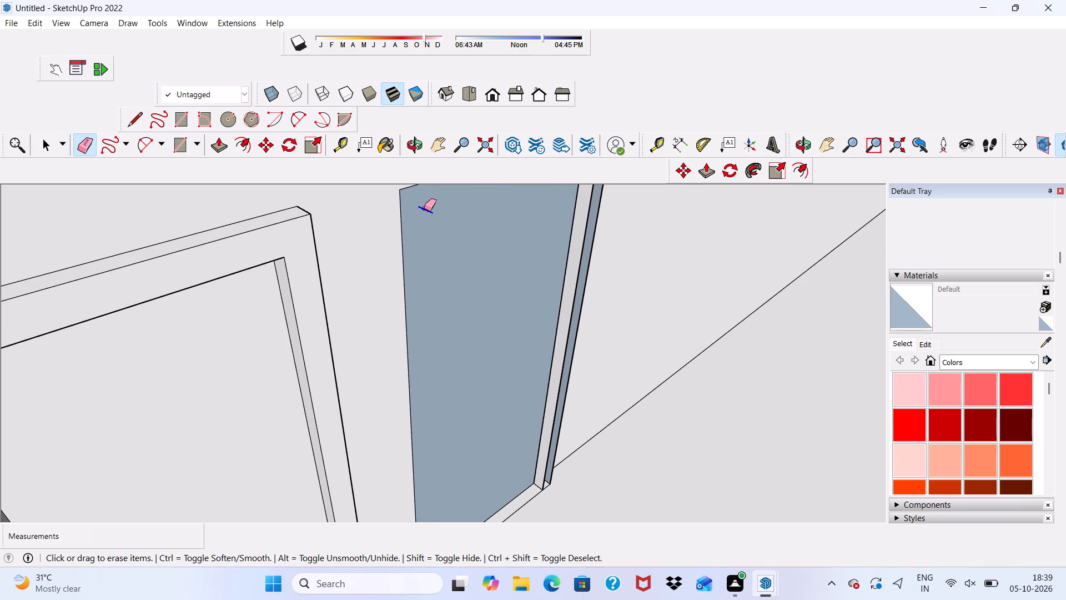
pyautogui.moveTo(424, 208); pyautogui.dragTo(427, 211)
# Erase the door frame's remaining jamb edges on the side away from the window, including the short top edge.
pyautogui.scroll(-9, 392, 235)
pyautogui.scroll(7, 495, 245)
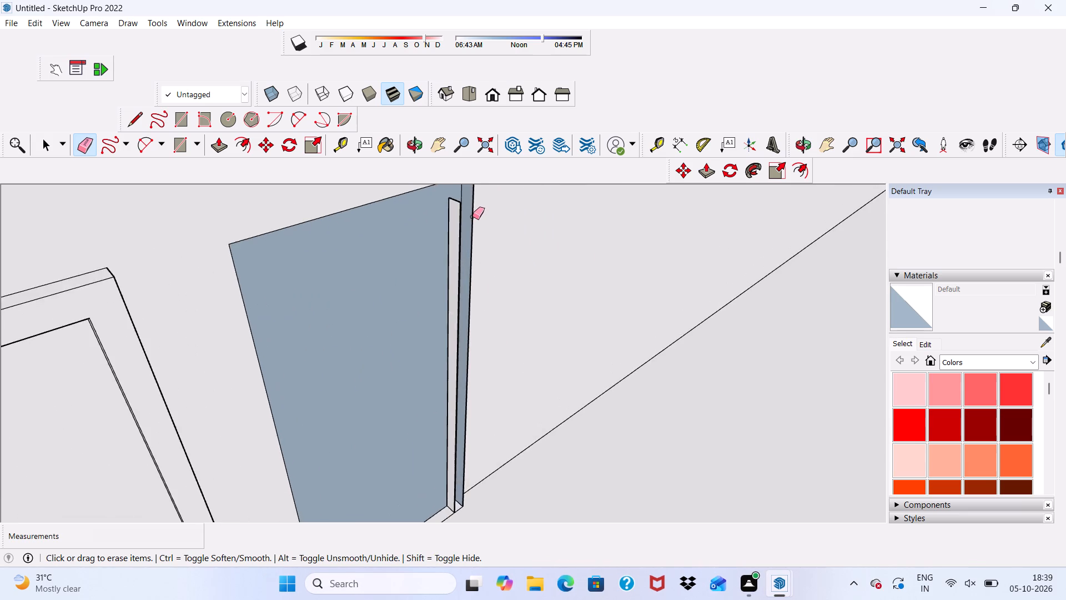
pyautogui.moveTo(472, 217); pyautogui.dragTo(474, 234)
pyautogui.scroll(1, 456, 230)
pyautogui.moveTo(457, 210); pyautogui.dragTo(460, 227)
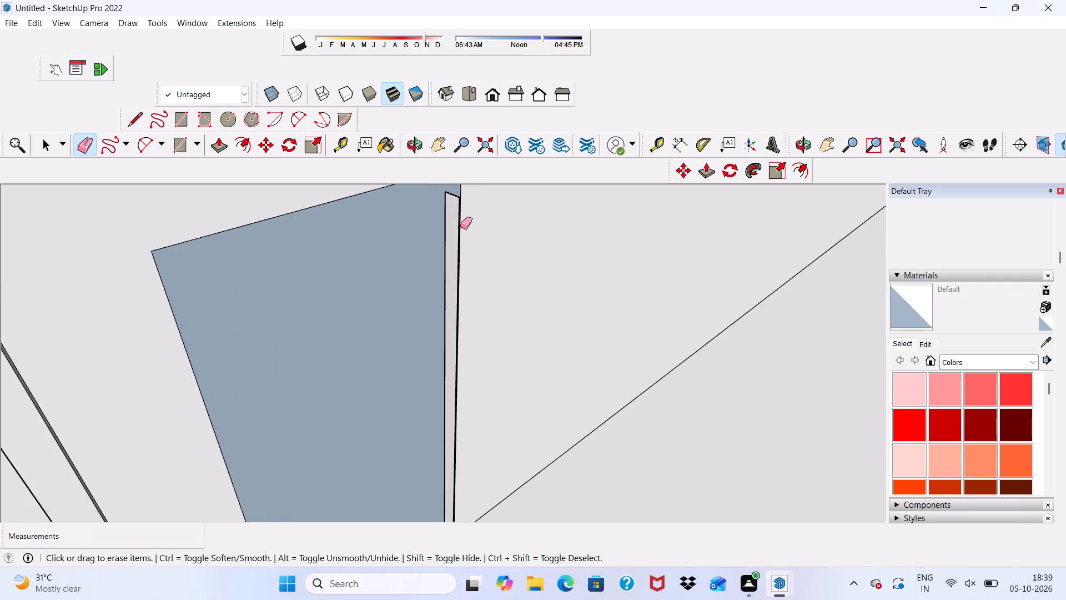
pyautogui.moveTo(460, 227); pyautogui.dragTo(460, 228)
pyautogui.moveTo(451, 196); pyautogui.dragTo(453, 217)
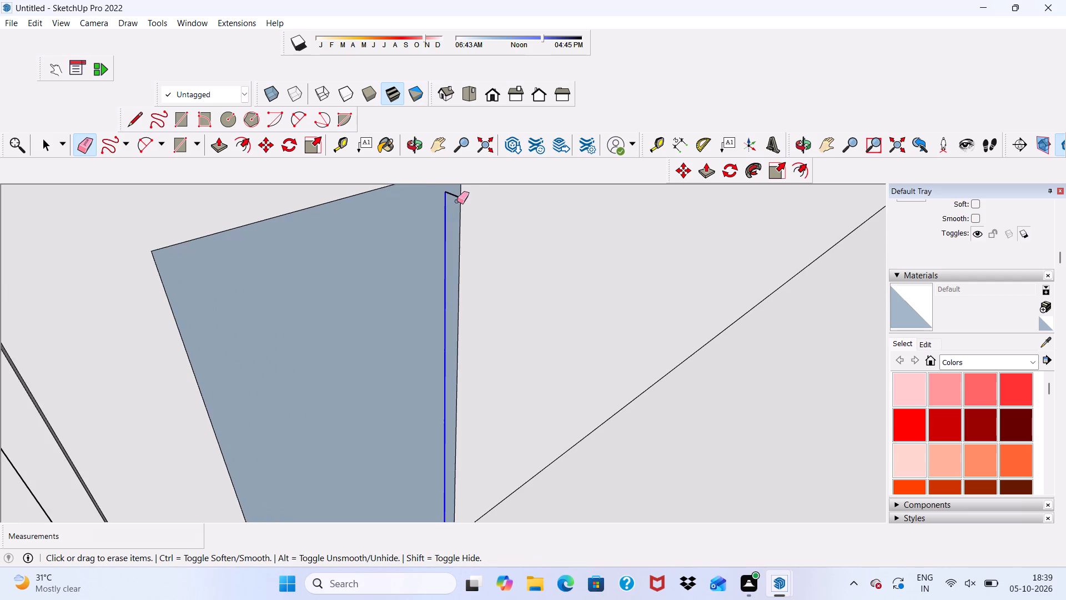
pyautogui.click(456, 196)
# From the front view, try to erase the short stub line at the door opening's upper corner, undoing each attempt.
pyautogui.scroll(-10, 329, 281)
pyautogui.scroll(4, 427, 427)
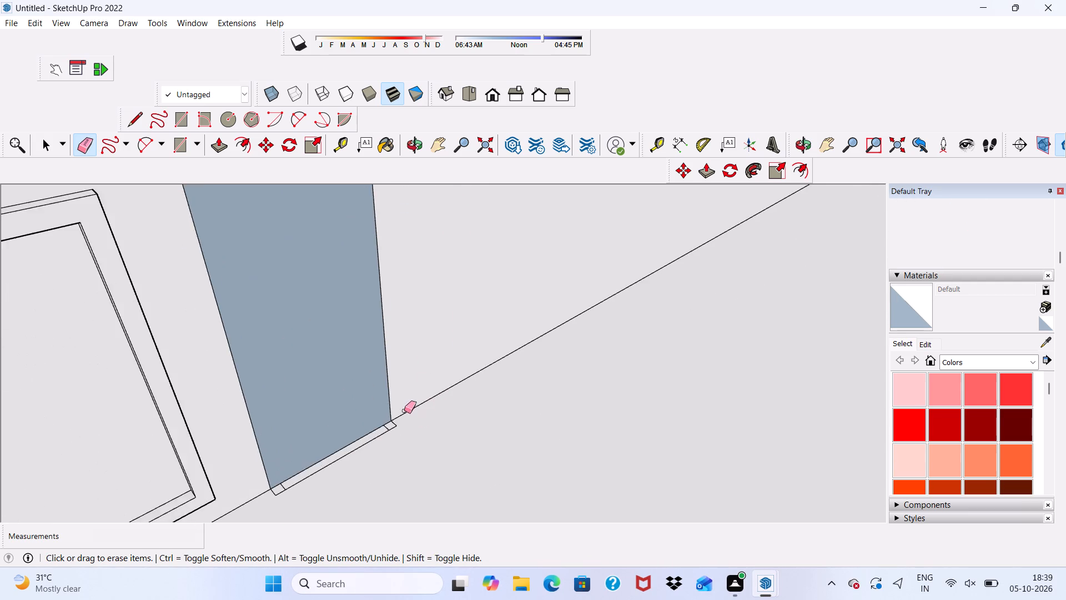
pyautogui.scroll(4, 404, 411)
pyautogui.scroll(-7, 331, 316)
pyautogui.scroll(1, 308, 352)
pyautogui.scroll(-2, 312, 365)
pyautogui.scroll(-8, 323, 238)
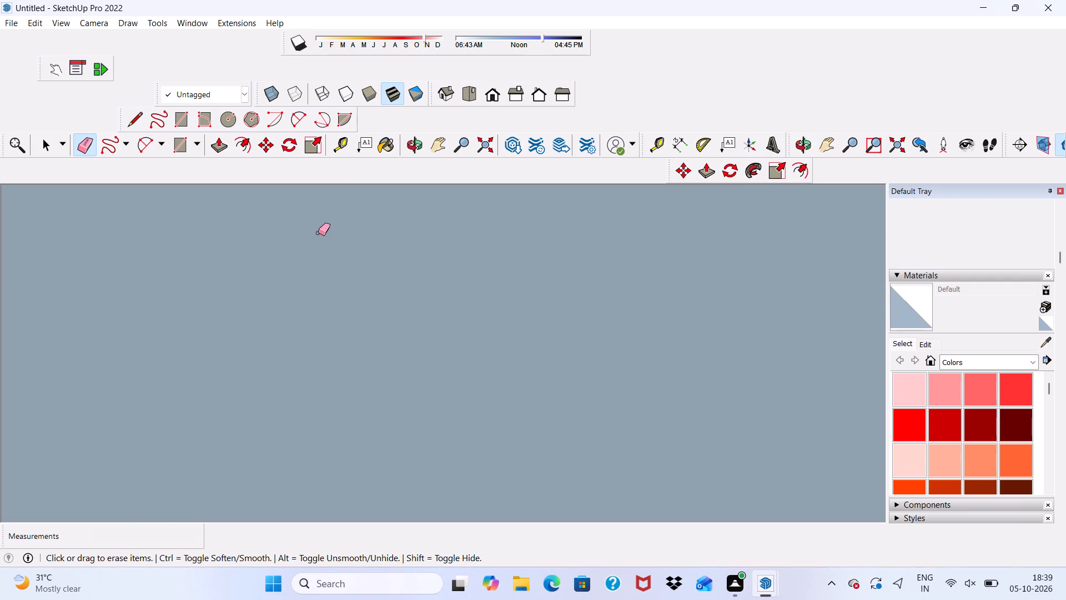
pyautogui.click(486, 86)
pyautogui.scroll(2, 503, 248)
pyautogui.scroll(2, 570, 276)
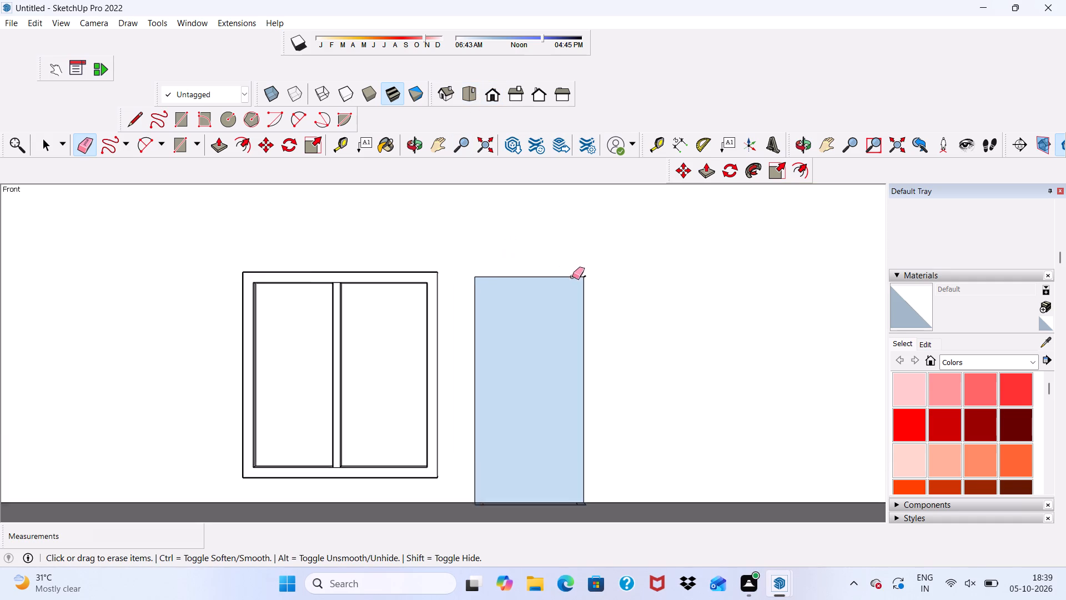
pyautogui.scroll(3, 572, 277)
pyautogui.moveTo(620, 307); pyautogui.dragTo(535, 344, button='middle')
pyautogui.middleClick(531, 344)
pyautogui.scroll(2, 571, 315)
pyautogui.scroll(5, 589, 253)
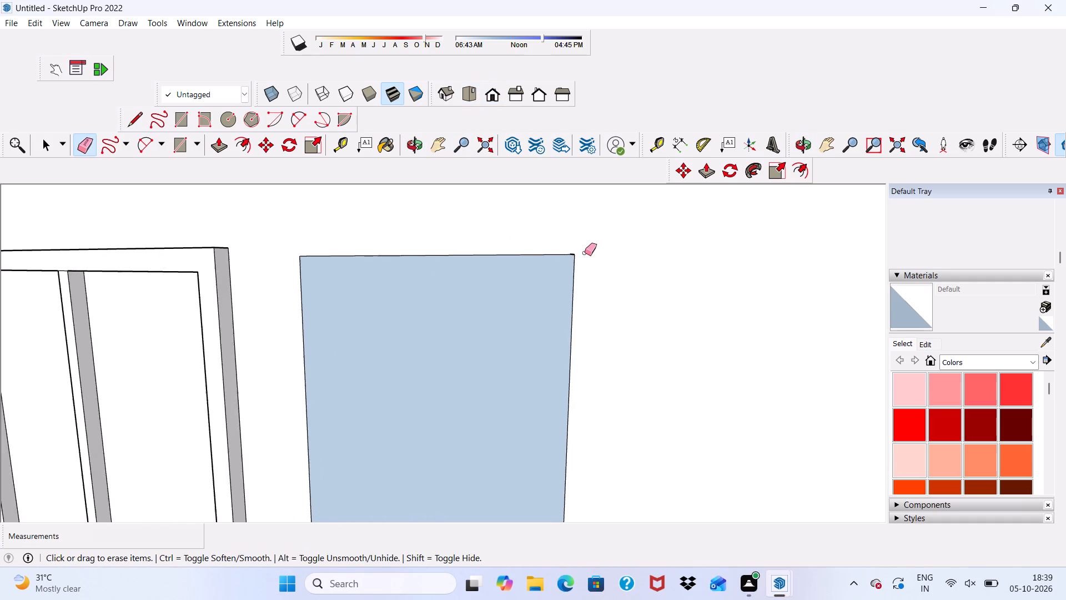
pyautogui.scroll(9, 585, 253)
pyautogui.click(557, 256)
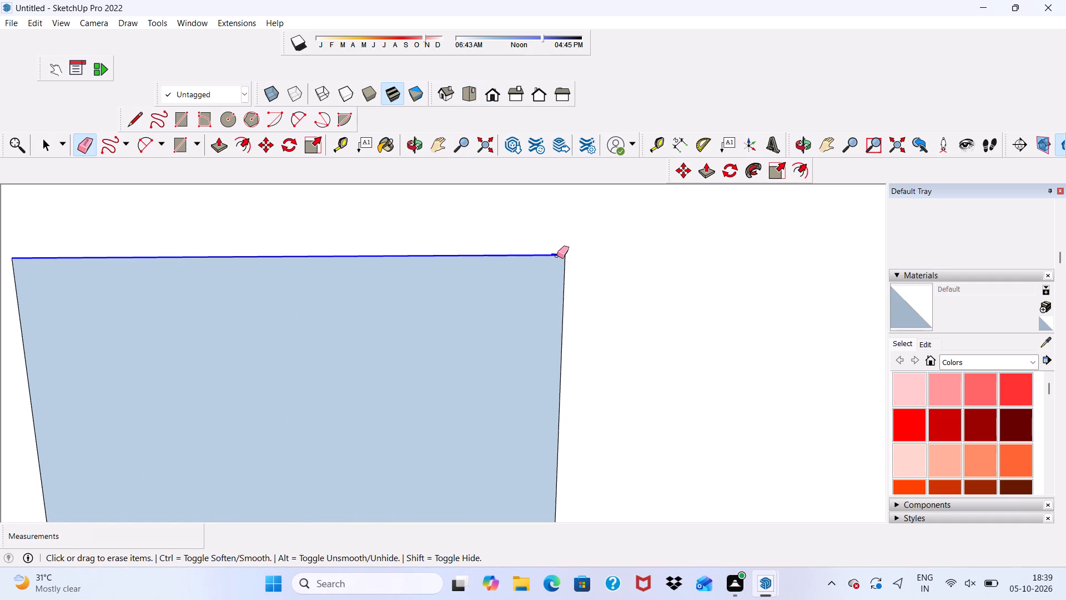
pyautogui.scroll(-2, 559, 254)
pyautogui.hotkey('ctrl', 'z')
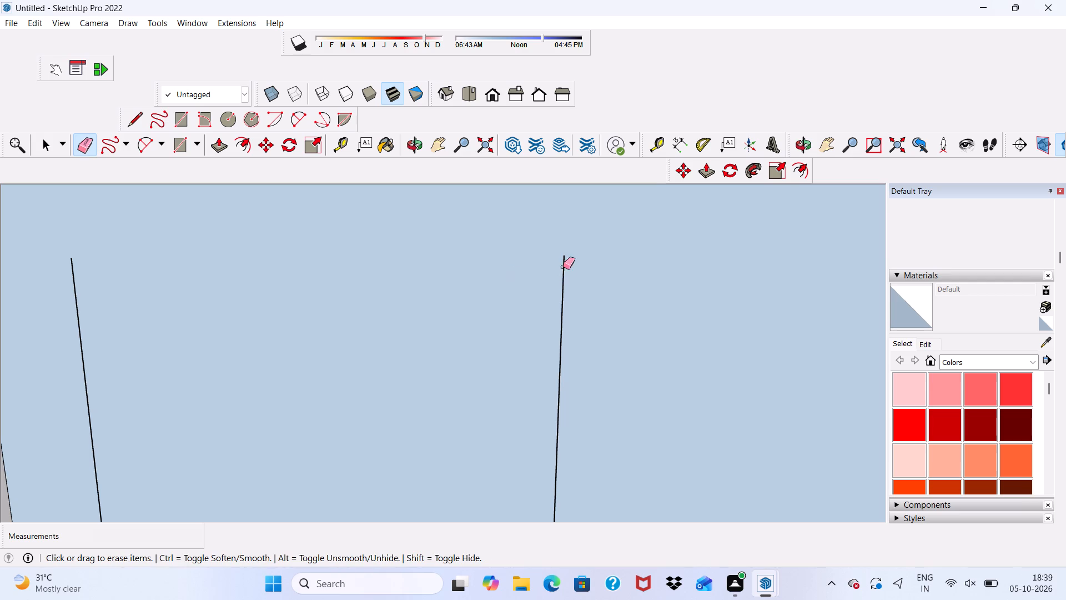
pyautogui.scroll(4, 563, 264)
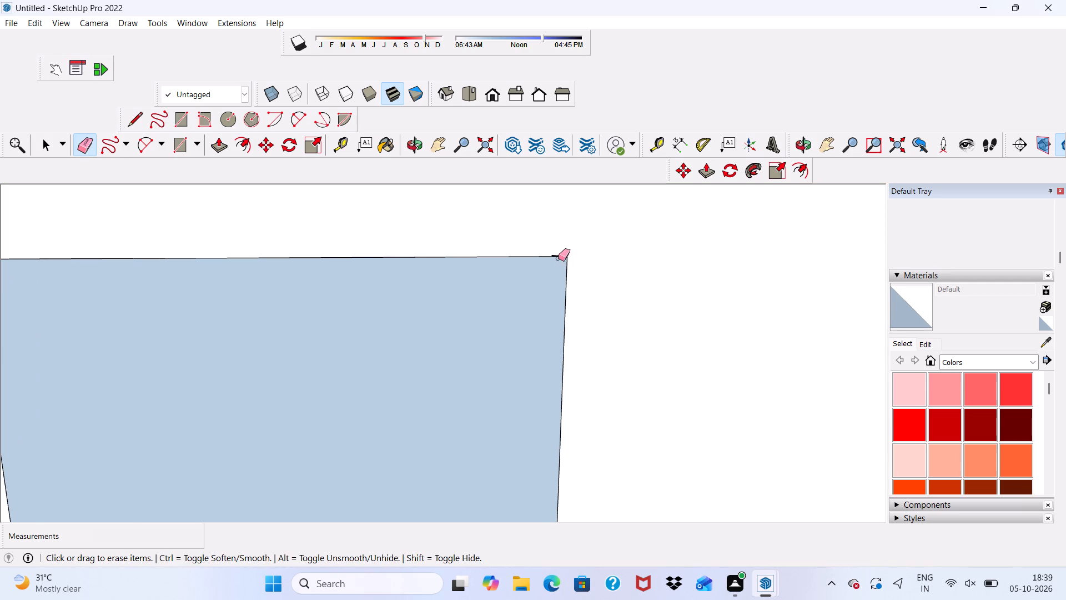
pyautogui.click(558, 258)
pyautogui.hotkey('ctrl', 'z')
# Erase the leftover stub line at the upper corner of the door opening, away from the window.
pyautogui.scroll(2, 557, 267)
pyautogui.moveTo(531, 264); pyautogui.dragTo(615, 318, button='middle')
pyautogui.middleClick(615, 318)
pyautogui.scroll(3, 563, 258)
pyautogui.moveTo(549, 249); pyautogui.dragTo(540, 259)
pyautogui.scroll(-10, 510, 256)
# Examine the former door face and the leftover frame outline along its base on the floor.
pyautogui.press('space')
pyautogui.scroll(-2, 413, 285)
pyautogui.scroll(1, 411, 302)
pyautogui.scroll(-1, 412, 304)
pyautogui.scroll(1, 416, 308)
pyautogui.scroll(-7, 433, 316)
pyautogui.scroll(1, 324, 210)
pyautogui.scroll(-2, 322, 216)
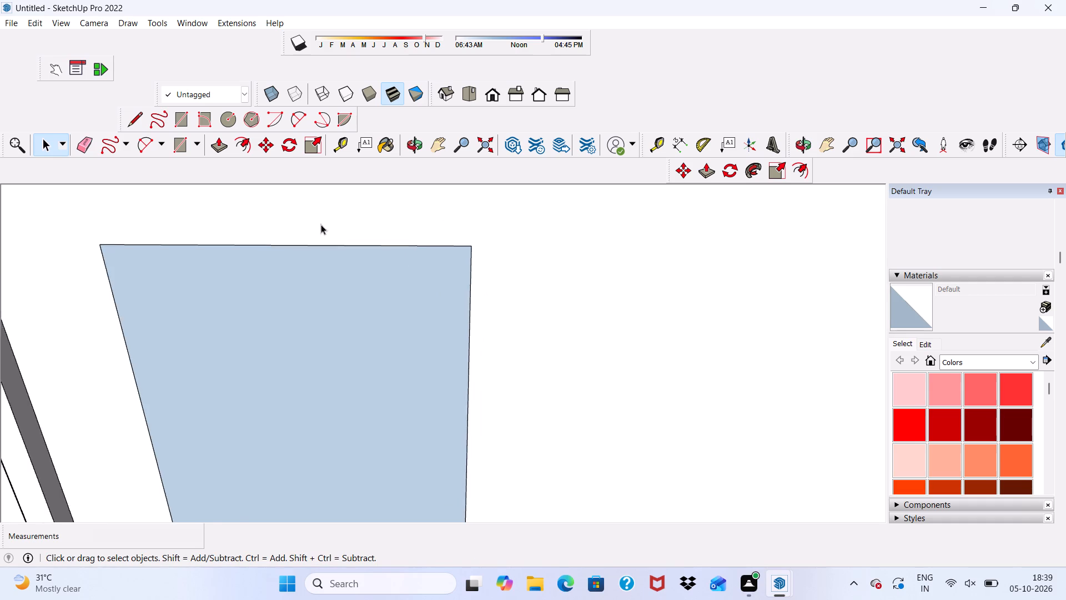
pyautogui.scroll(-1, 321, 224)
pyautogui.scroll(-6, 297, 167)
pyautogui.scroll(-5, 333, 215)
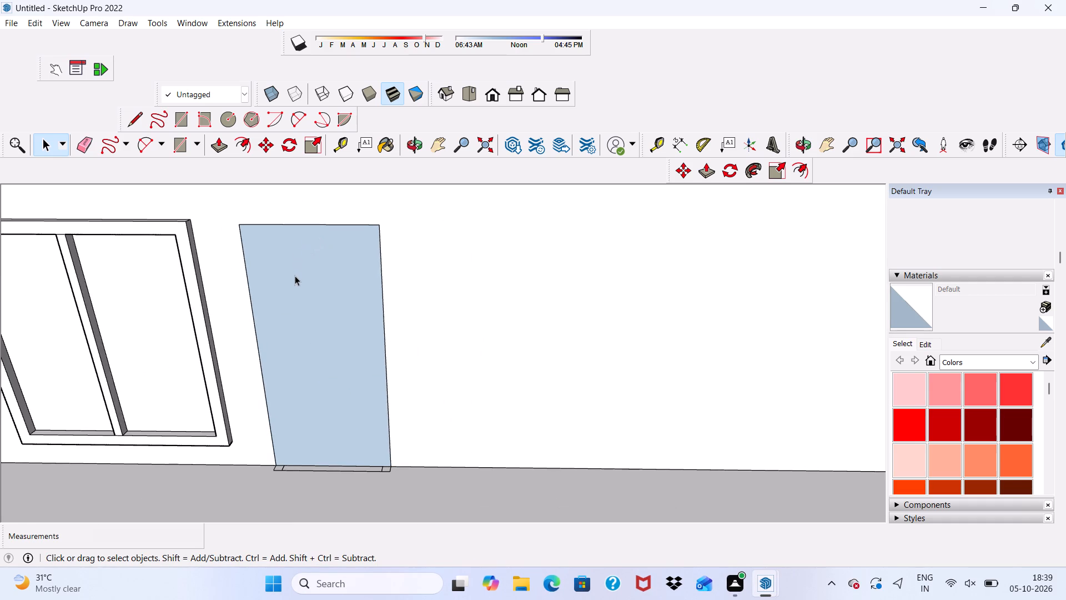
pyautogui.scroll(1, 276, 363)
pyautogui.scroll(3, 298, 472)
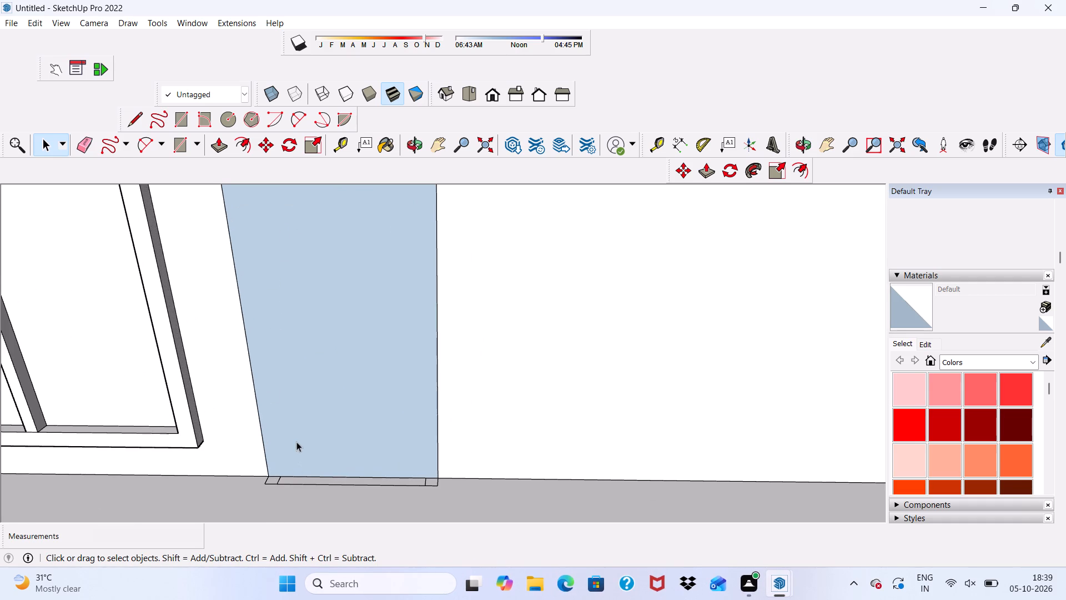
pyautogui.scroll(1, 296, 441)
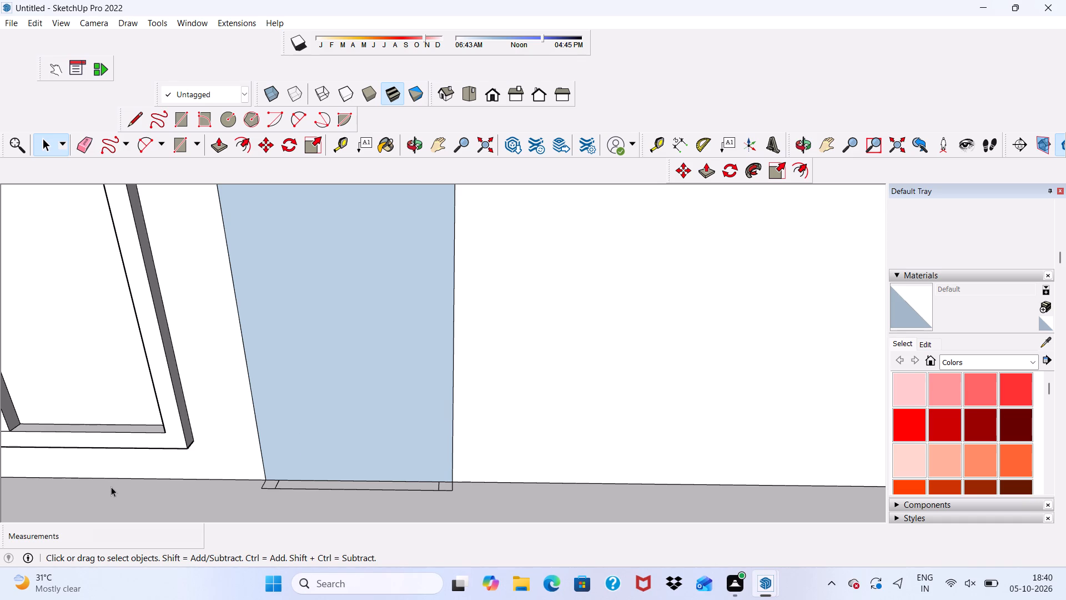
pyautogui.scroll(-3, 117, 499)
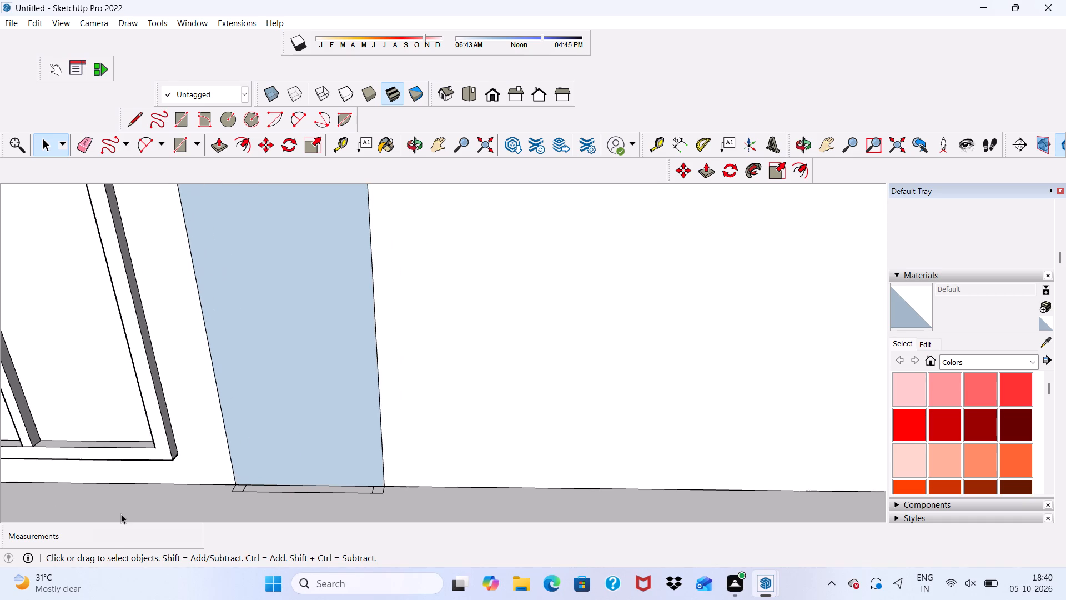
pyautogui.scroll(2, 130, 506)
pyautogui.scroll(-3, 142, 489)
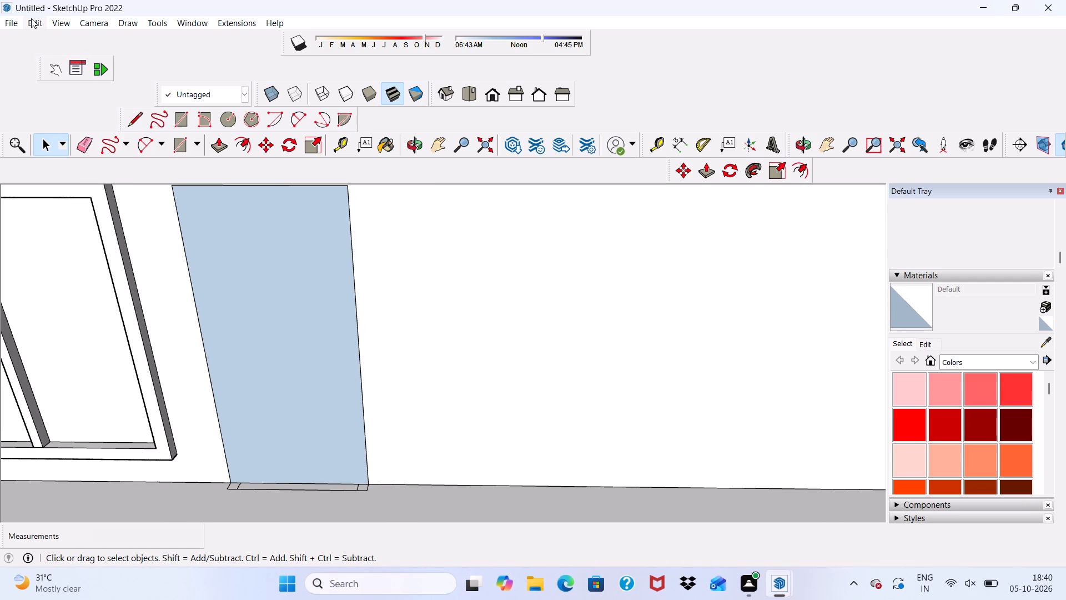
# Push/Pull the blue former door face beside the window so it lies flush with the wall.
pyautogui.scroll(1, 80, 96)
pyautogui.scroll(-3, 104, 106)
pyautogui.scroll(3, 107, 97)
pyautogui.scroll(-2, 147, 88)
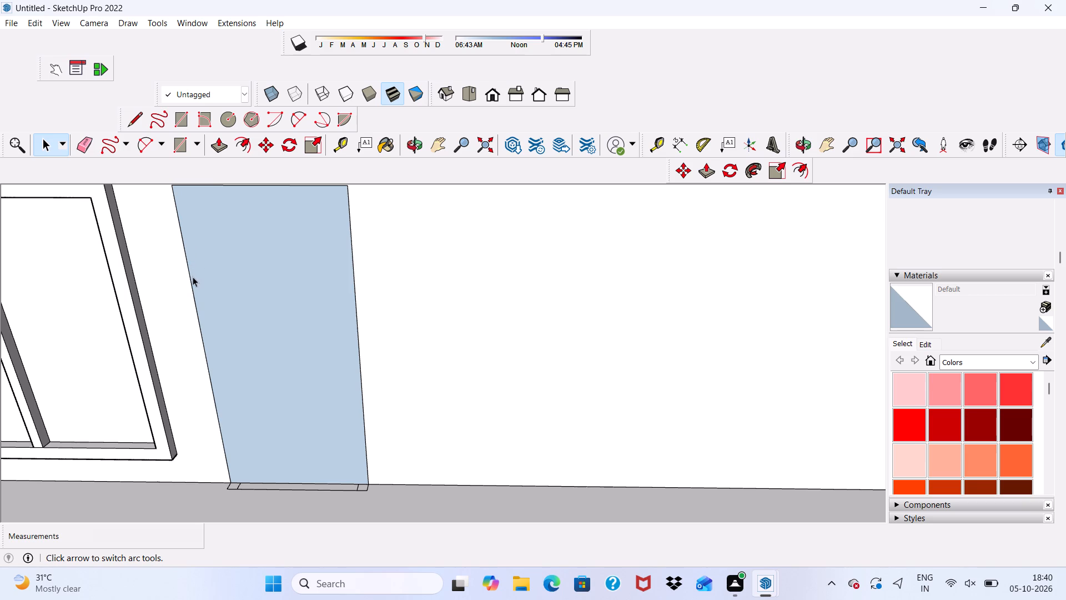
pyautogui.scroll(-2, 193, 282)
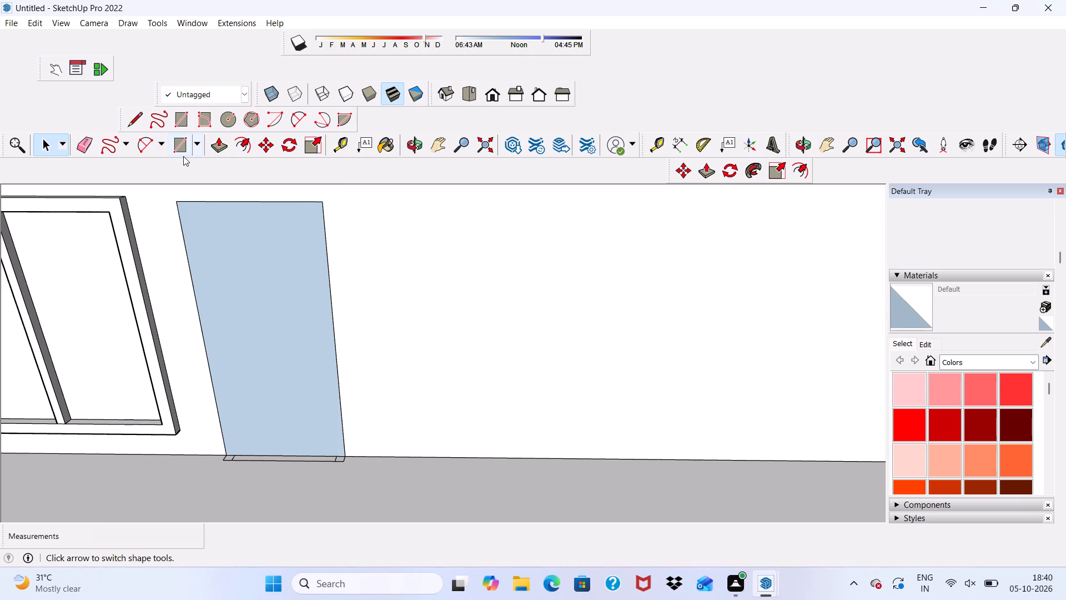
pyautogui.scroll(-2, 185, 163)
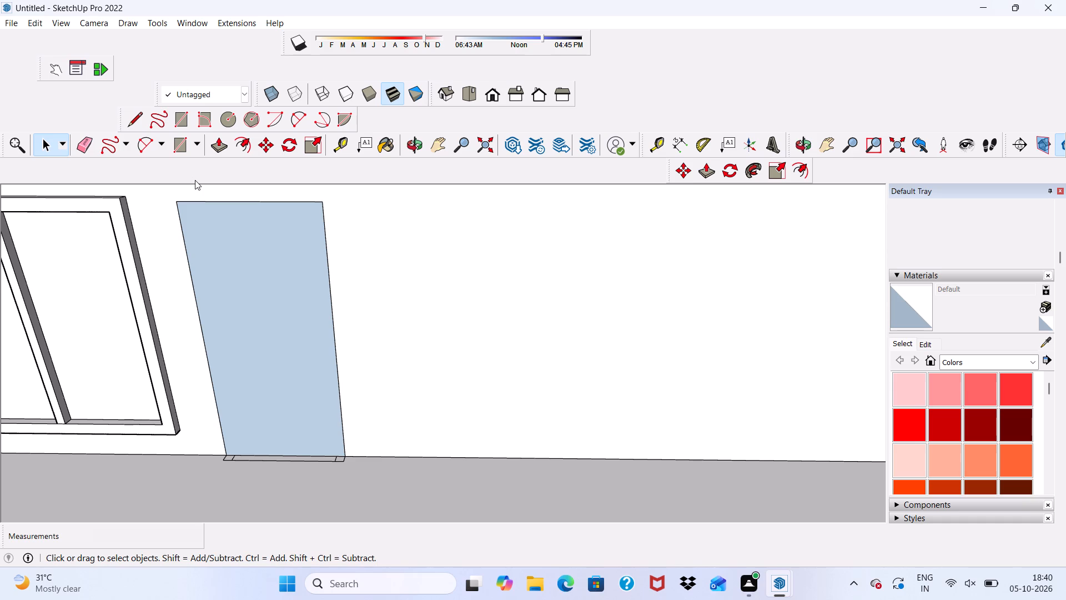
pyautogui.scroll(-3, 154, 216)
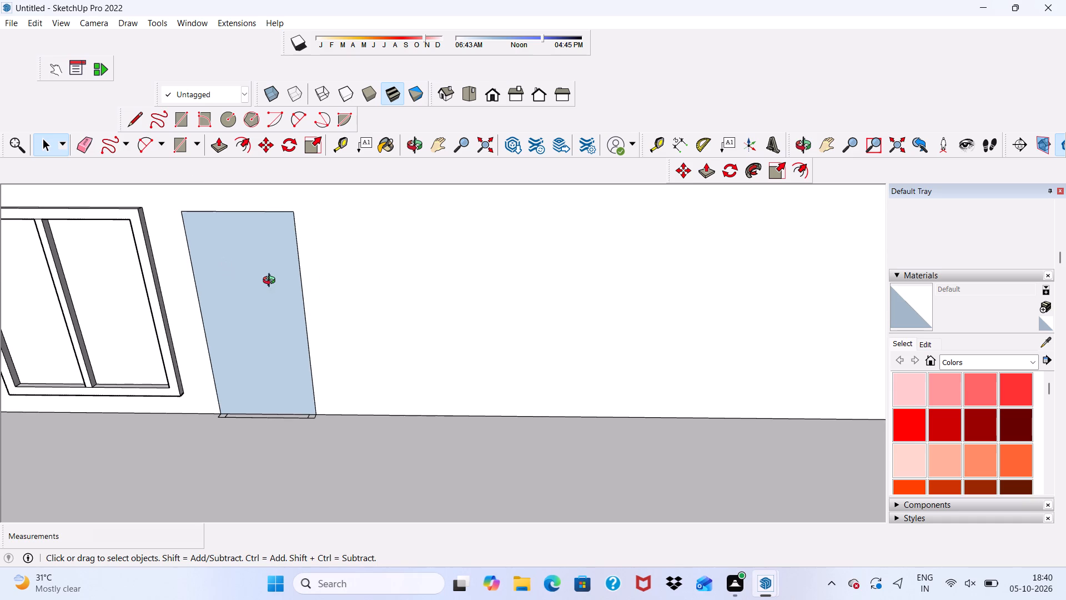
pyautogui.moveTo(271, 282); pyautogui.dragTo(224, 248, button='middle')
pyautogui.middleClick(224, 248)
pyautogui.scroll(3, 224, 248)
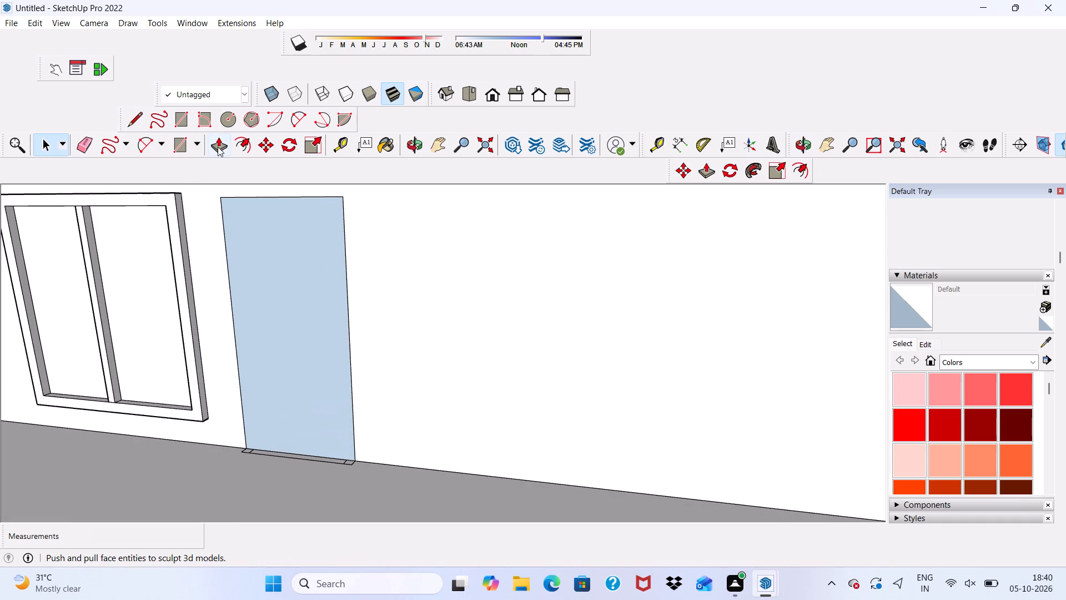
pyautogui.click(218, 147)
pyautogui.click(285, 304)
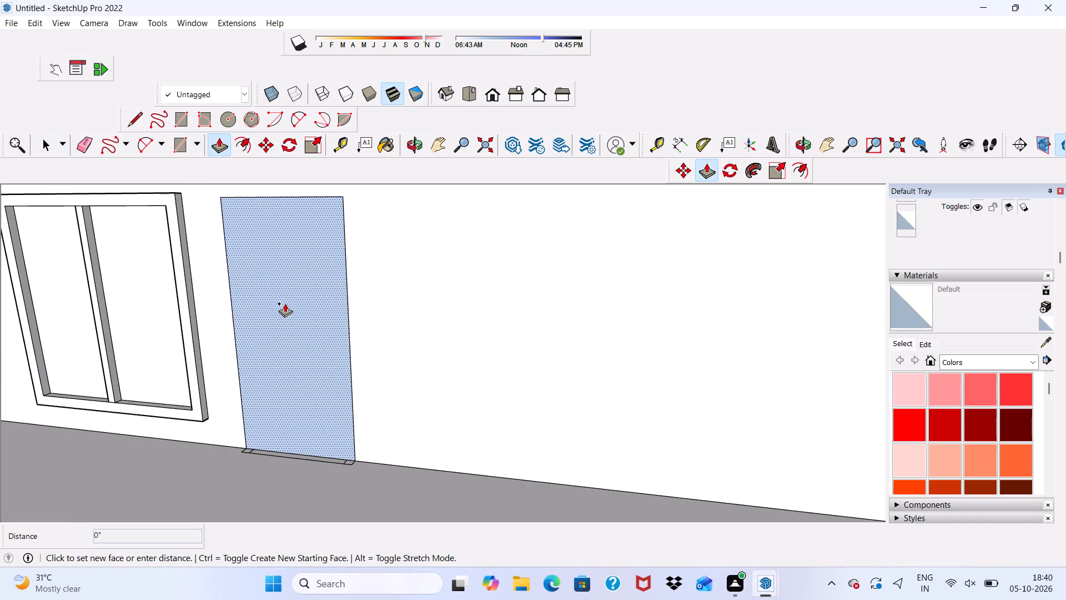
pyautogui.click(288, 302)
# Erase the former door's top edge and both side edges from the wall.
pyautogui.scroll(-3, 249, 302)
pyautogui.moveTo(244, 331); pyautogui.dragTo(280, 326, button='middle')
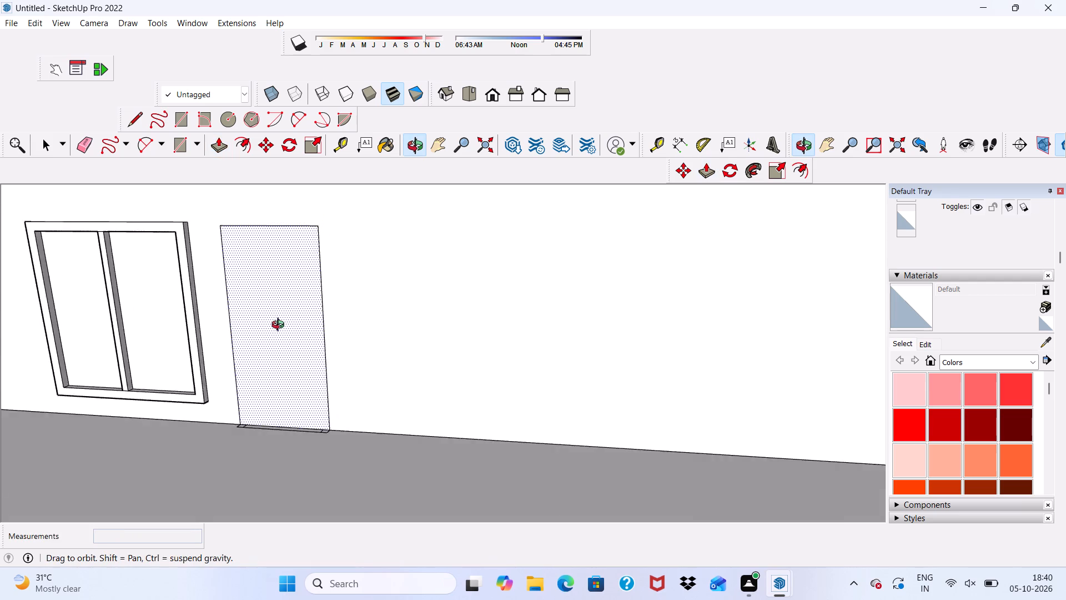
pyautogui.moveTo(280, 326); pyautogui.dragTo(296, 332, button='middle')
pyautogui.click(86, 137)
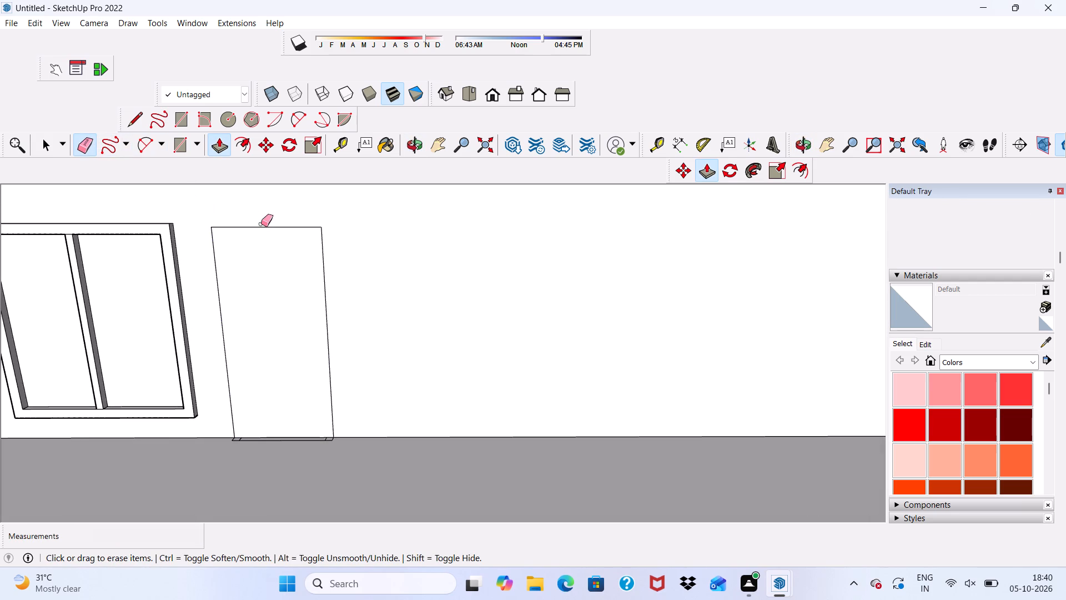
pyautogui.moveTo(261, 224); pyautogui.dragTo(263, 242)
pyautogui.moveTo(199, 288); pyautogui.dragTo(218, 295)
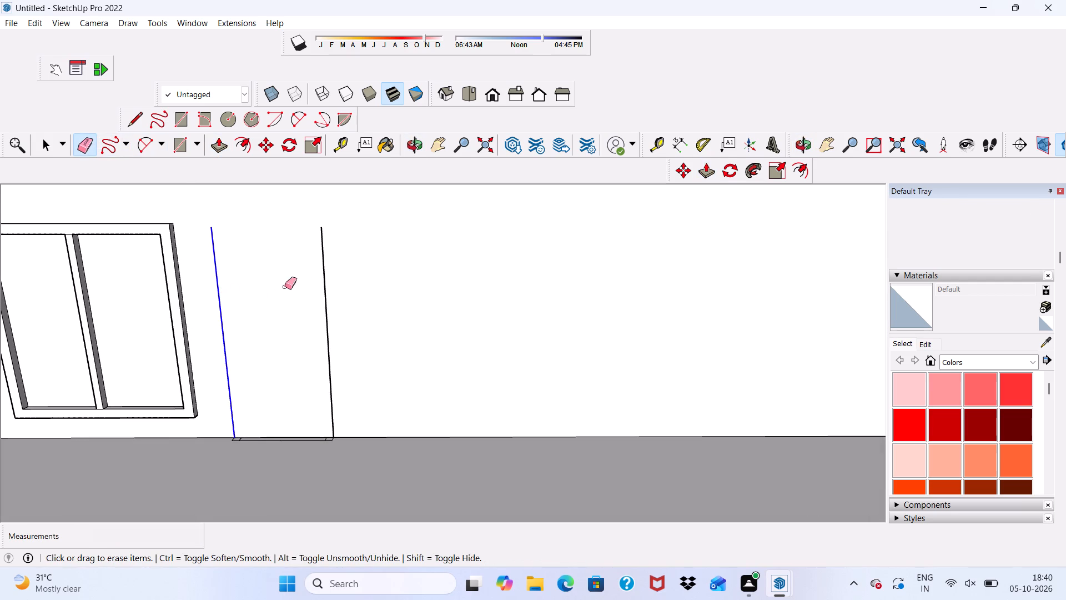
pyautogui.moveTo(329, 271); pyautogui.dragTo(321, 317)
# Erase the leftover door frame outline on the floor along the wall's base, including its short end lines.
pyautogui.scroll(8, 333, 462)
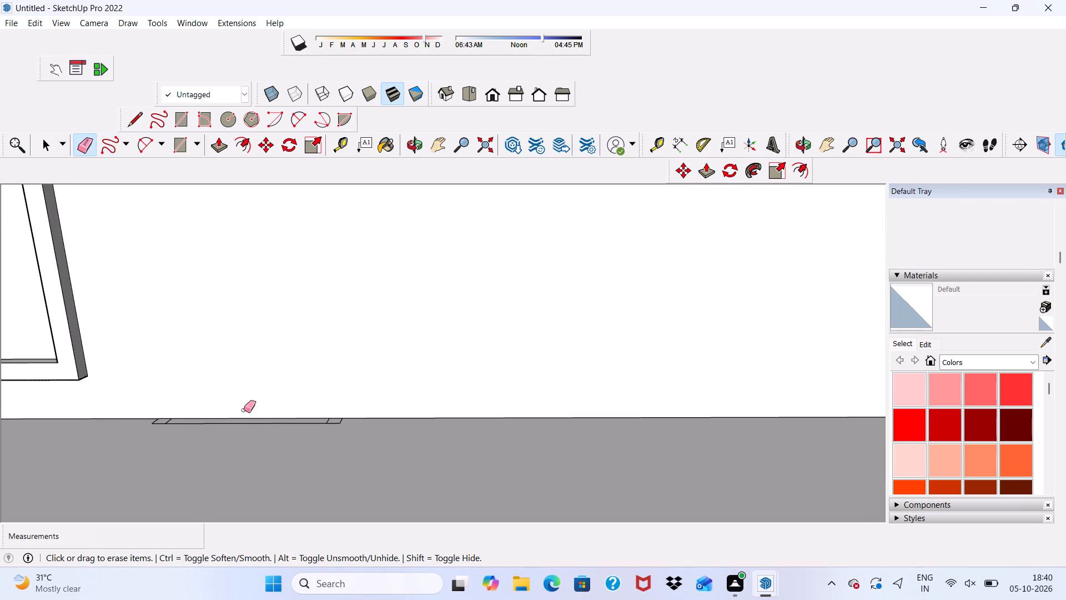
pyautogui.moveTo(197, 417); pyautogui.dragTo(195, 427)
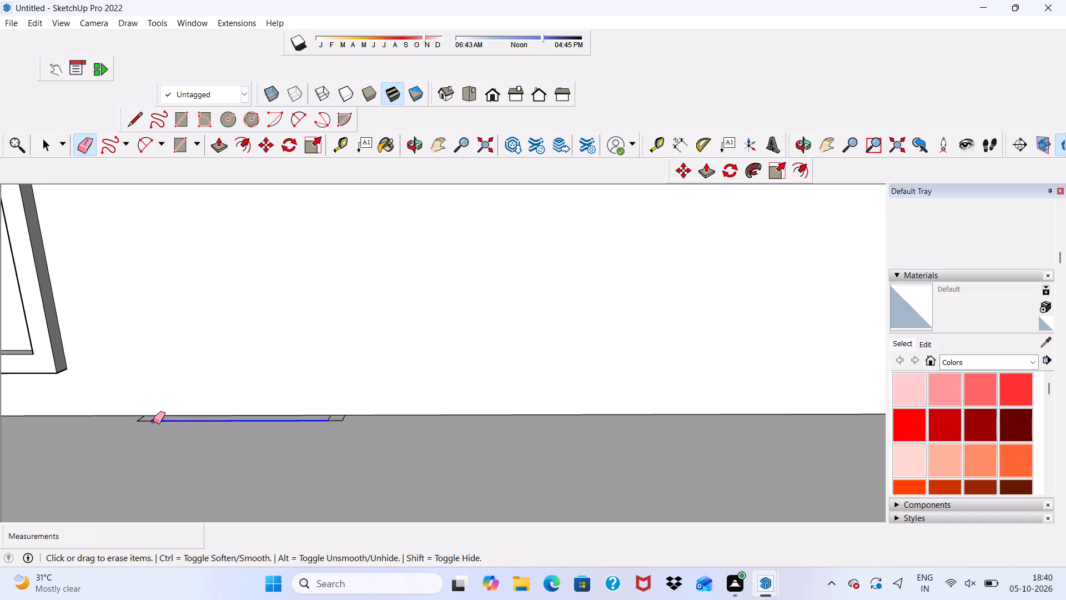
pyautogui.moveTo(153, 421); pyautogui.dragTo(138, 418)
pyautogui.scroll(1, 261, 452)
pyautogui.scroll(1, 318, 429)
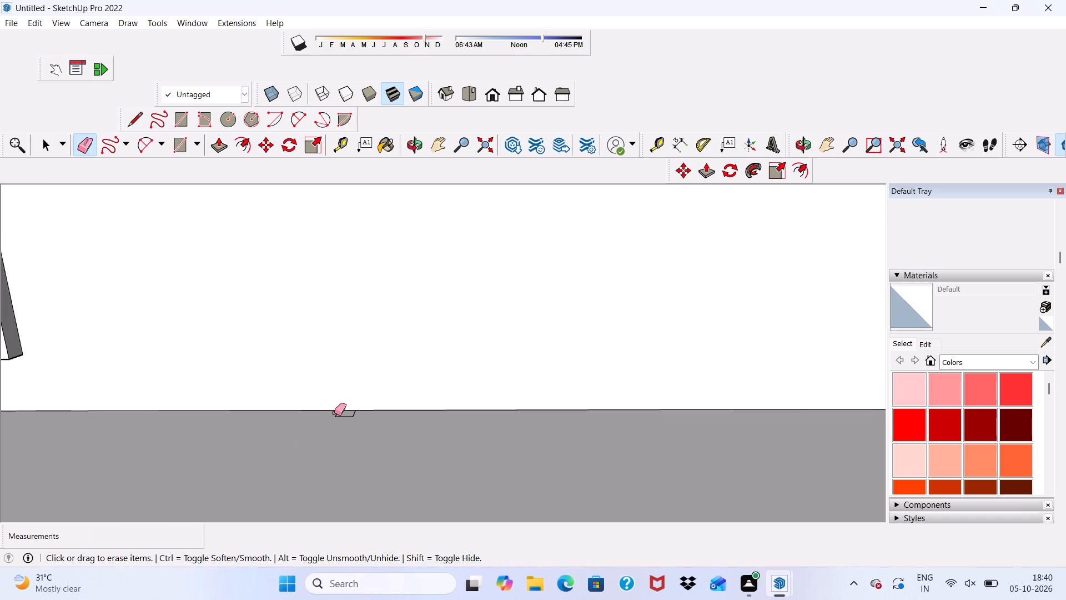
pyautogui.moveTo(334, 413); pyautogui.dragTo(354, 415)
pyautogui.scroll(8, 354, 415)
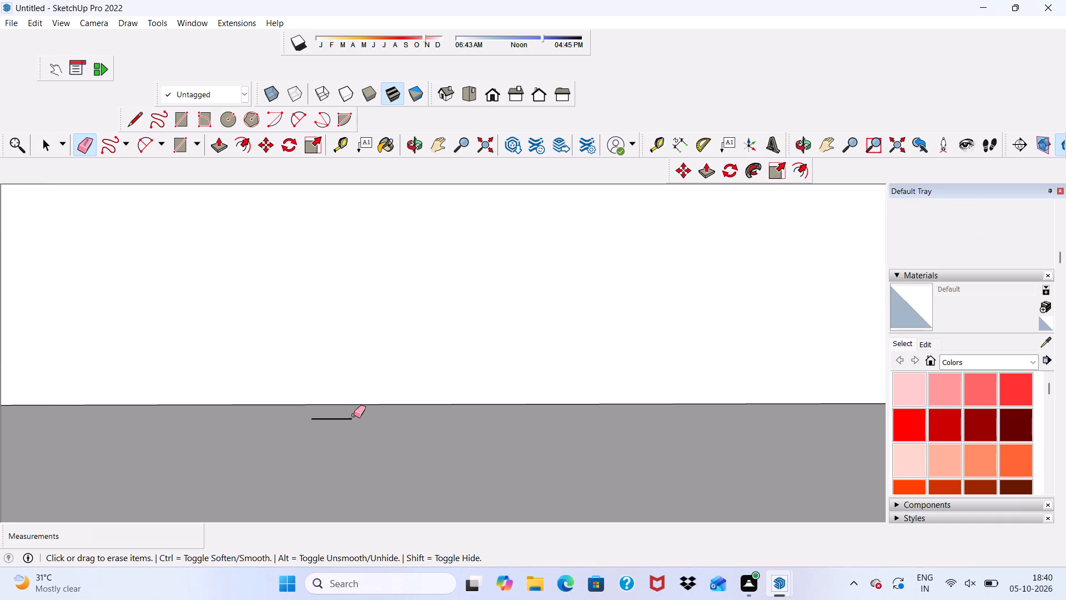
pyautogui.moveTo(354, 415); pyautogui.dragTo(341, 424)
pyautogui.scroll(-10, 319, 404)
pyautogui.scroll(1, 329, 419)
pyautogui.scroll(-1, 341, 424)
pyautogui.moveTo(366, 427); pyautogui.dragTo(355, 419)
pyautogui.press('space')
# Push the outer frame of the remaining two-pane window back 3" until it is flush with the wall.
pyautogui.scroll(-7, 299, 381)
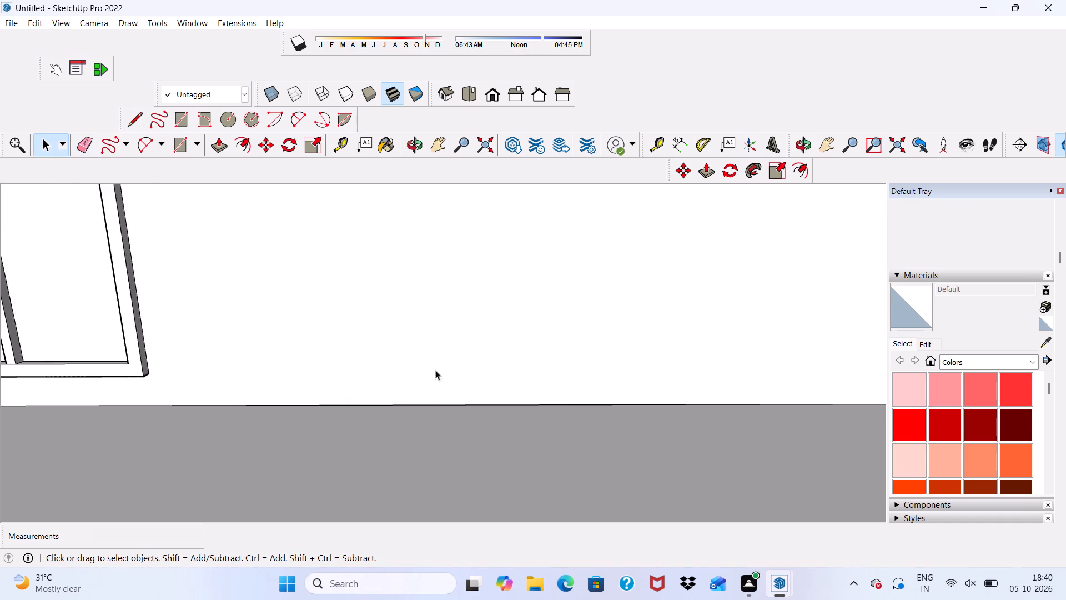
pyautogui.scroll(-5, 435, 370)
pyautogui.scroll(1, 460, 423)
pyautogui.scroll(-1, 370, 364)
pyautogui.scroll(1, 363, 379)
pyautogui.scroll(-3, 361, 386)
pyautogui.moveTo(162, 332); pyautogui.dragTo(129, 314, button='middle')
pyautogui.middleClick(130, 313)
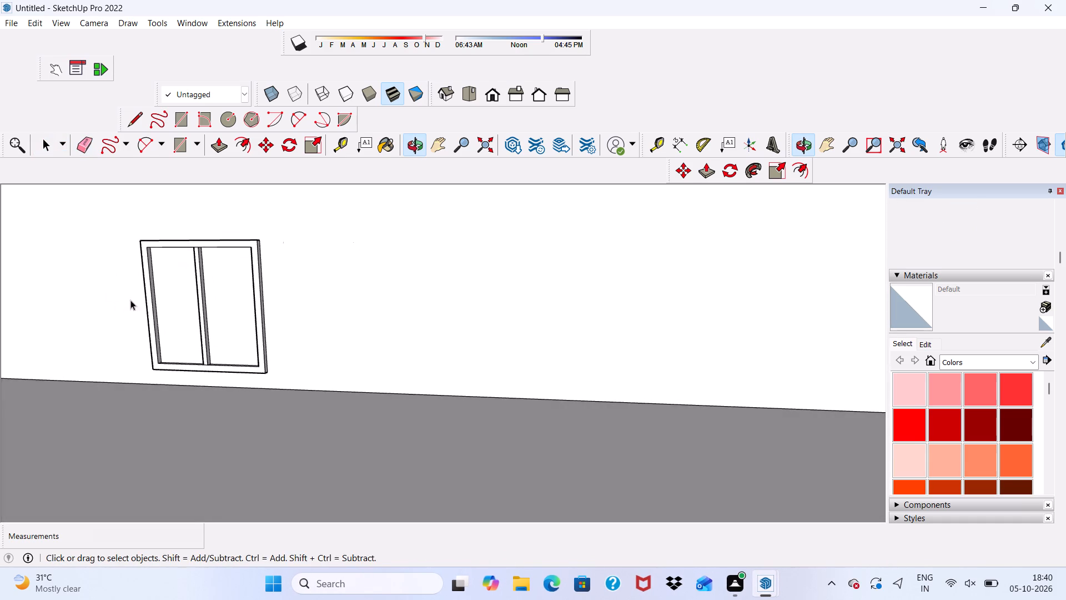
pyautogui.scroll(5, 138, 289)
pyautogui.scroll(2, 228, 174)
pyautogui.click(218, 144)
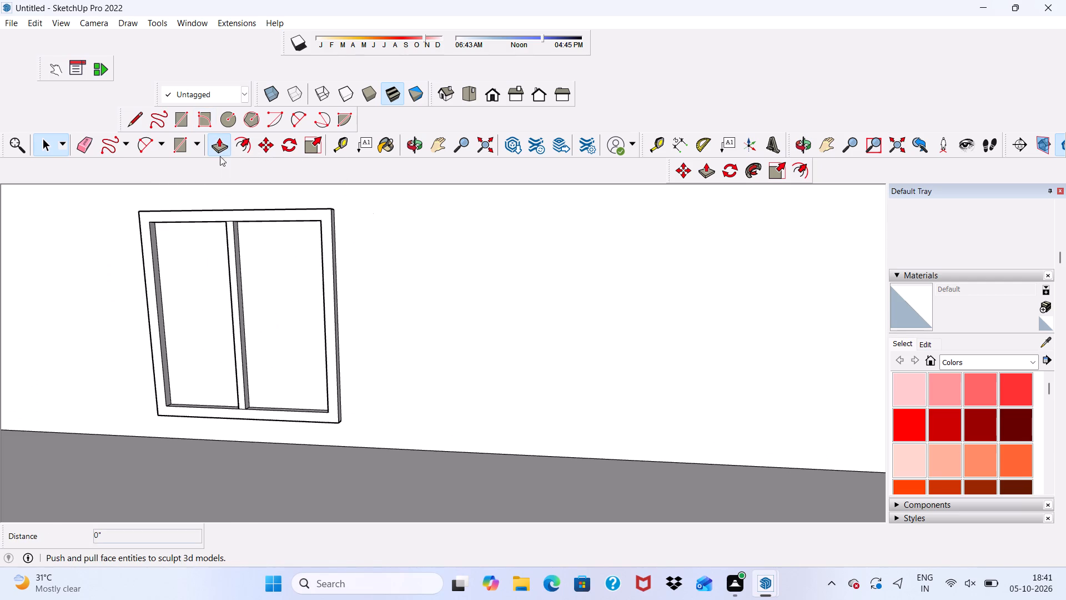
pyautogui.scroll(3, 227, 213)
pyautogui.moveTo(232, 216); pyautogui.dragTo(241, 211)
pyautogui.scroll(-3, 207, 234)
pyautogui.scroll(3, 240, 231)
pyautogui.press('space')
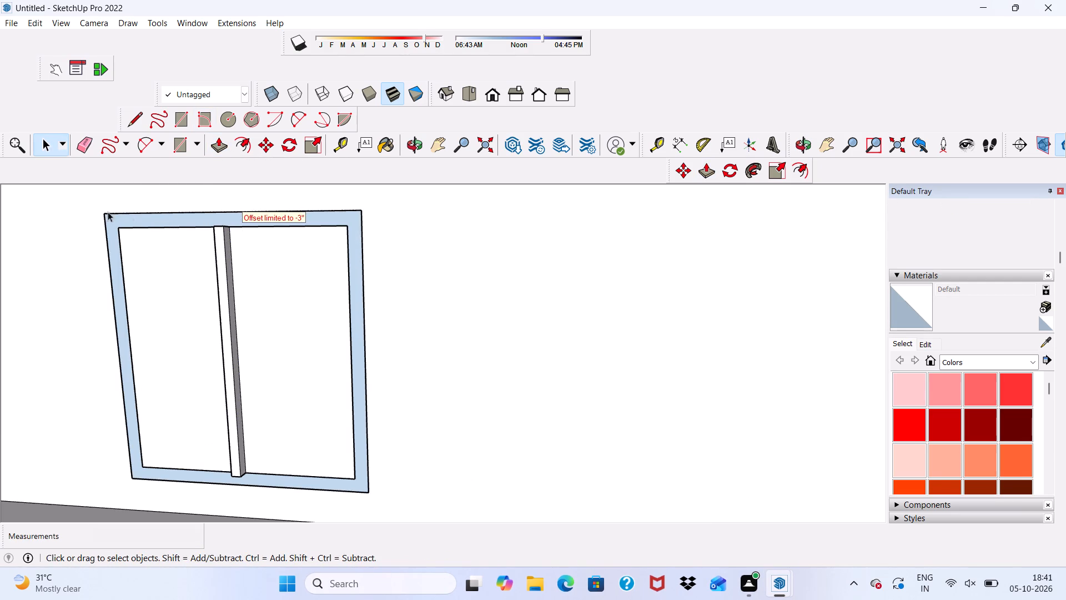
# Erase the inner and outer outline edges along the flattened window frame's top and both sides.
pyautogui.click(83, 144)
pyautogui.scroll(1, 228, 217)
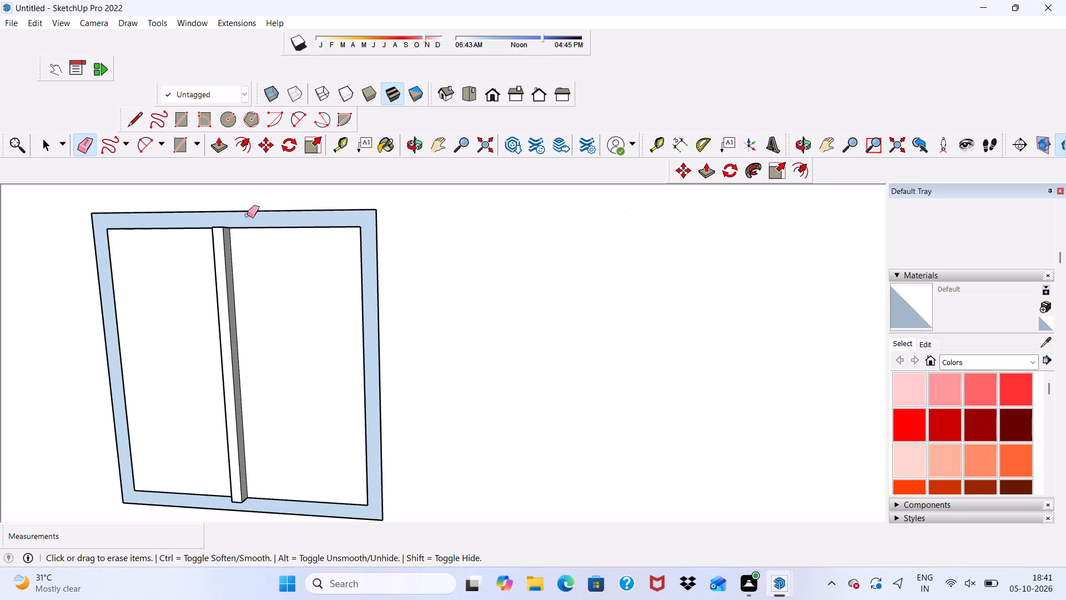
pyautogui.click(253, 212)
pyautogui.moveTo(258, 224); pyautogui.dragTo(261, 232)
pyautogui.scroll(2, 238, 252)
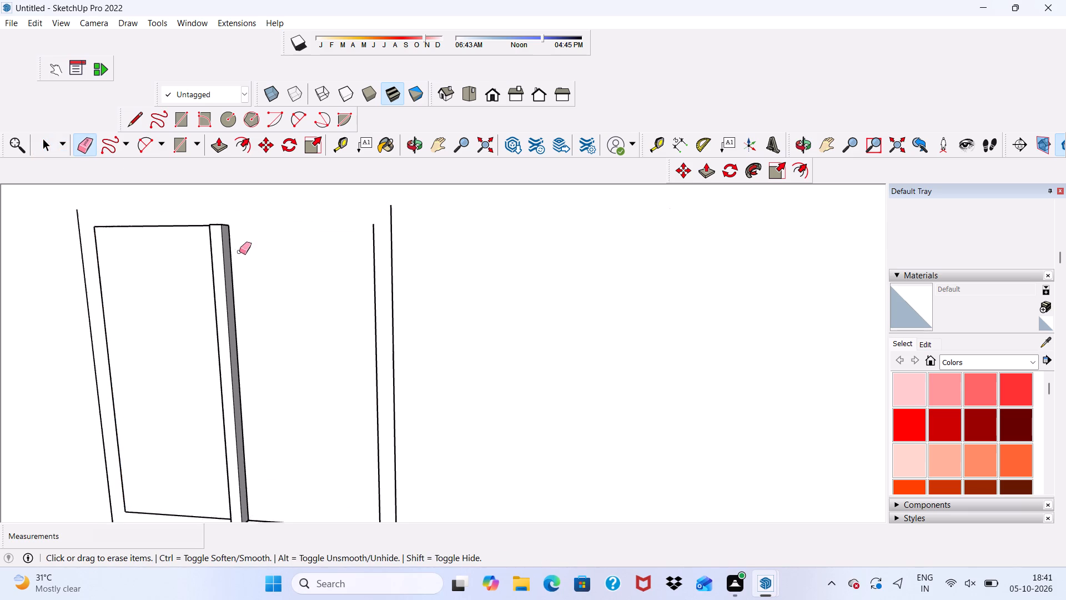
pyautogui.moveTo(388, 256); pyautogui.dragTo(410, 264)
pyautogui.scroll(2, 57, 299)
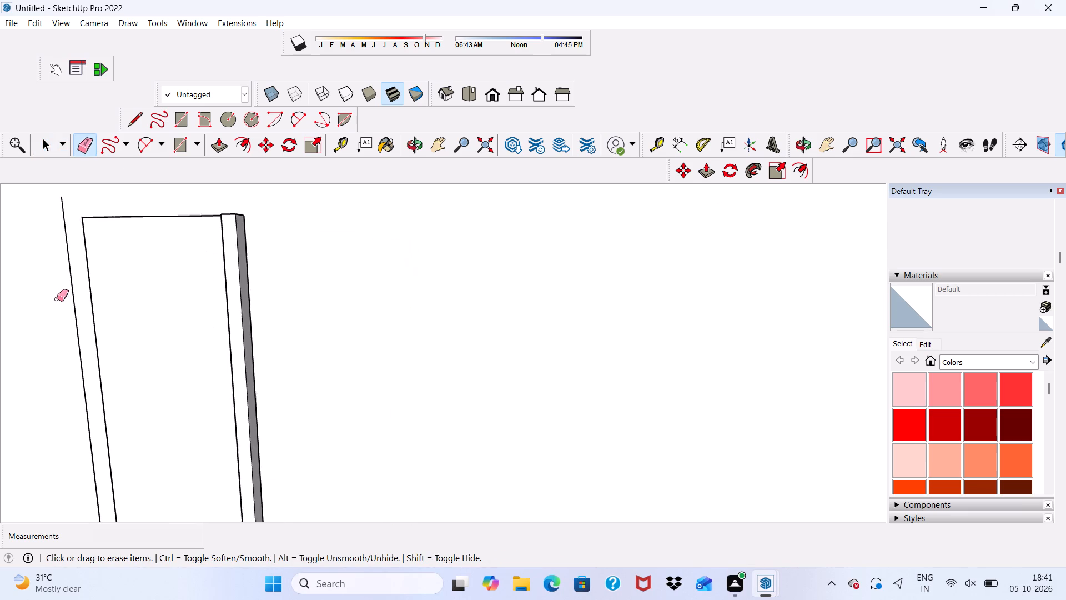
pyautogui.scroll(1, 57, 299)
pyautogui.moveTo(95, 272); pyautogui.dragTo(61, 304)
pyautogui.moveTo(163, 198); pyautogui.dragTo(167, 213)
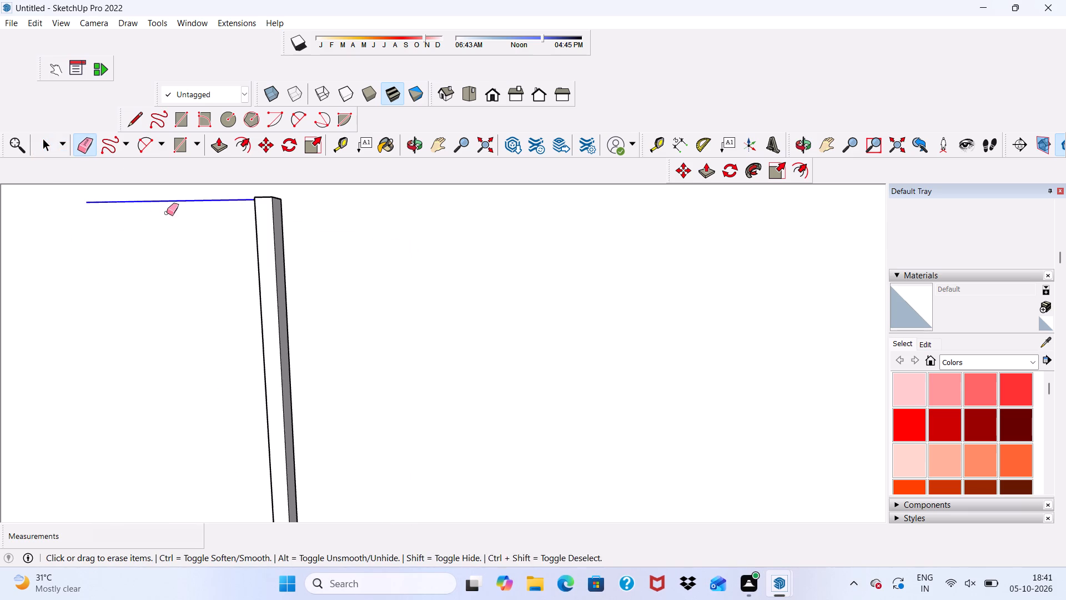
pyautogui.moveTo(167, 213); pyautogui.dragTo(172, 220)
# Erase the flattened window frame's inner and outer bottom edges on both sides of the centre mullion.
pyautogui.scroll(-9, 146, 228)
pyautogui.scroll(4, 255, 431)
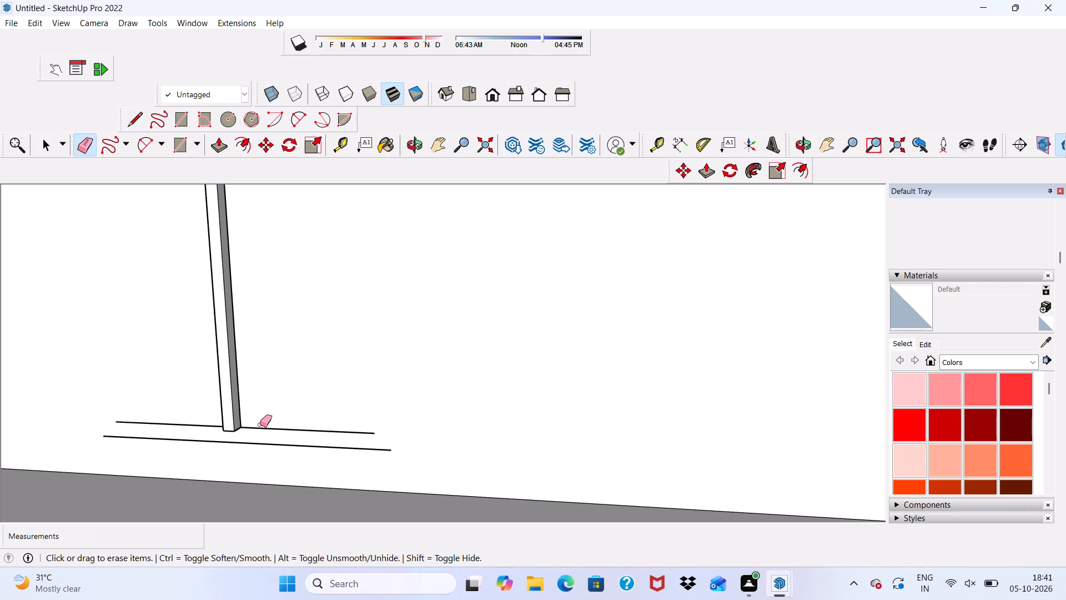
pyautogui.moveTo(260, 421); pyautogui.dragTo(250, 452)
pyautogui.moveTo(206, 410); pyautogui.dragTo(202, 429)
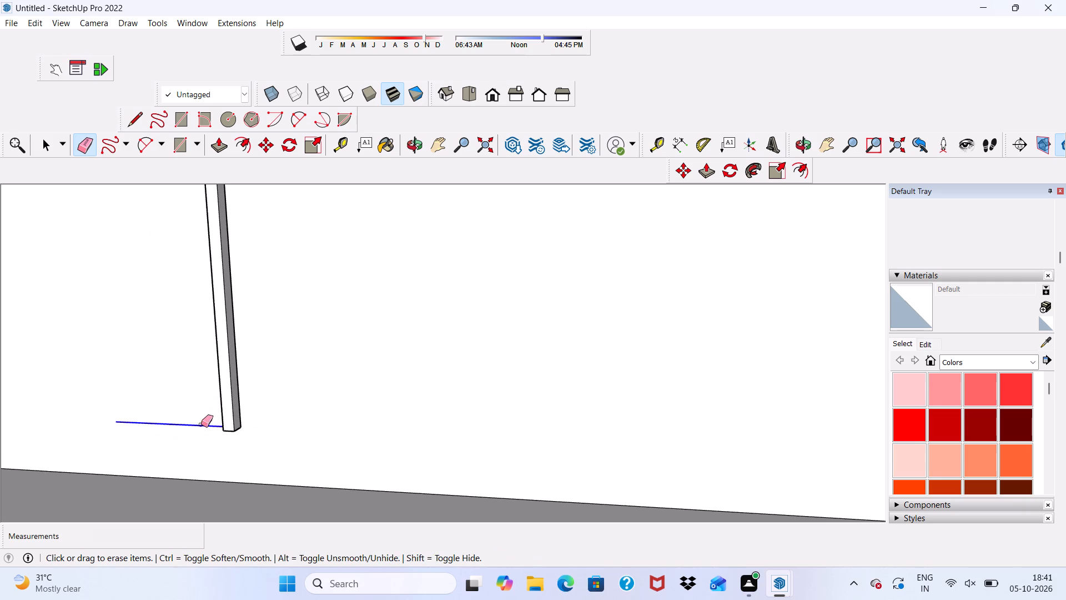
pyautogui.press('space')
# Push the front face of the window's centre mullion back 3" into the wall plane.
pyautogui.scroll(6, 219, 369)
pyautogui.click(219, 330)
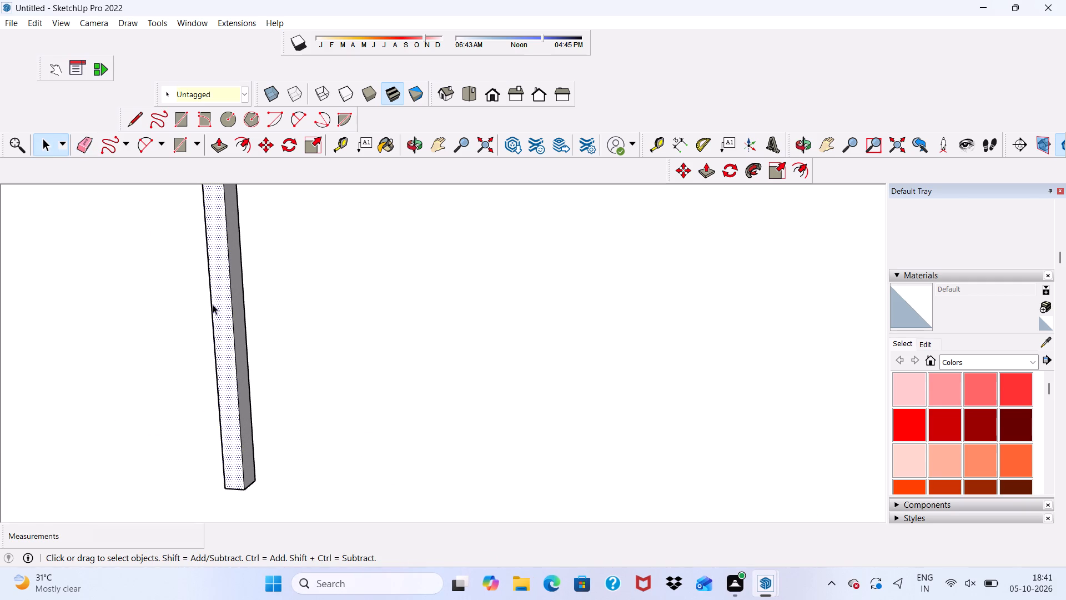
pyautogui.click(225, 143)
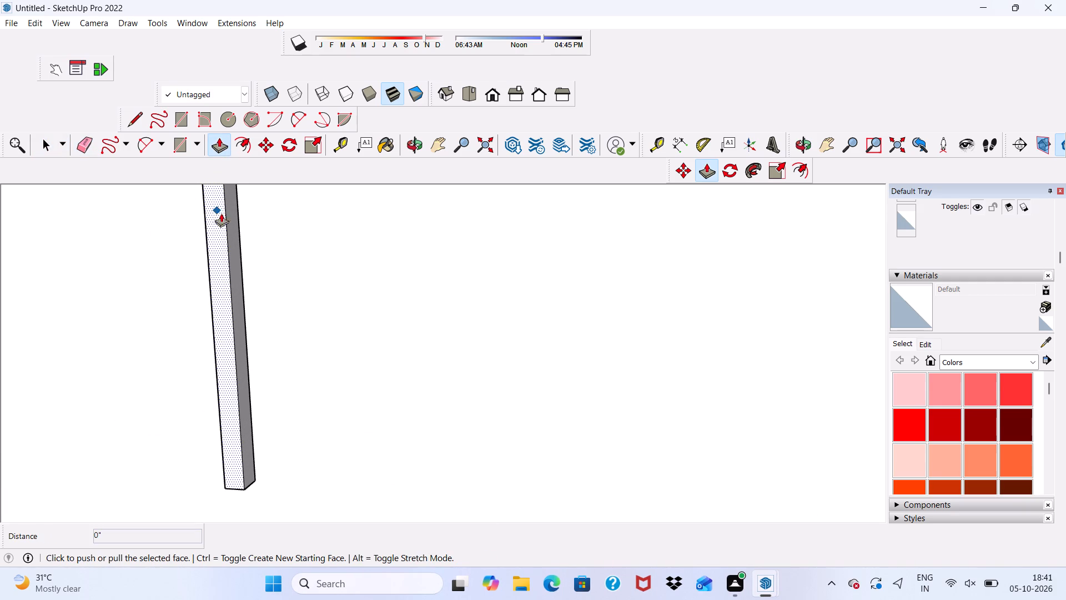
pyautogui.scroll(1, 188, 294)
pyautogui.moveTo(222, 273); pyautogui.dragTo(237, 264)
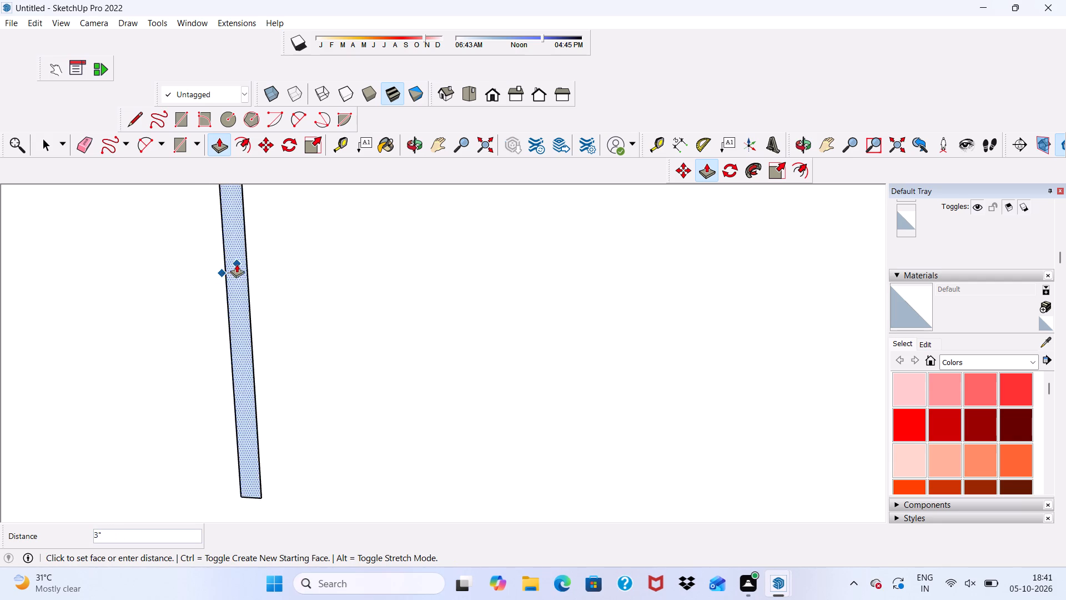
pyautogui.moveTo(237, 264); pyautogui.dragTo(237, 264)
# Erase the flattened centre mullion's two long side edges and its short bottom edge.
pyautogui.scroll(-4, 210, 283)
pyautogui.scroll(4, 188, 179)
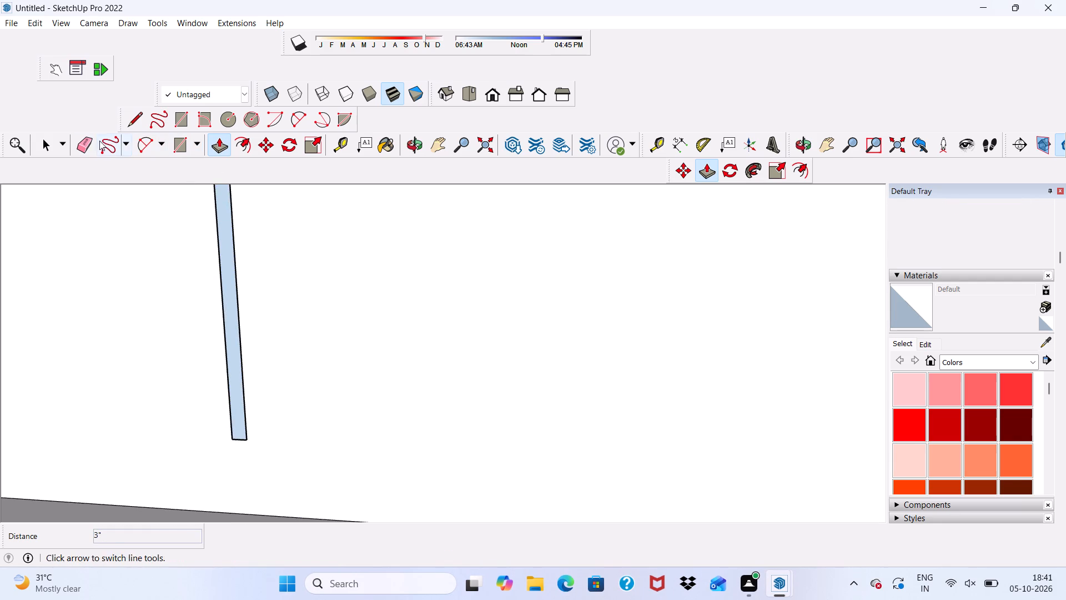
pyautogui.click(87, 141)
pyautogui.moveTo(245, 234); pyautogui.dragTo(219, 283)
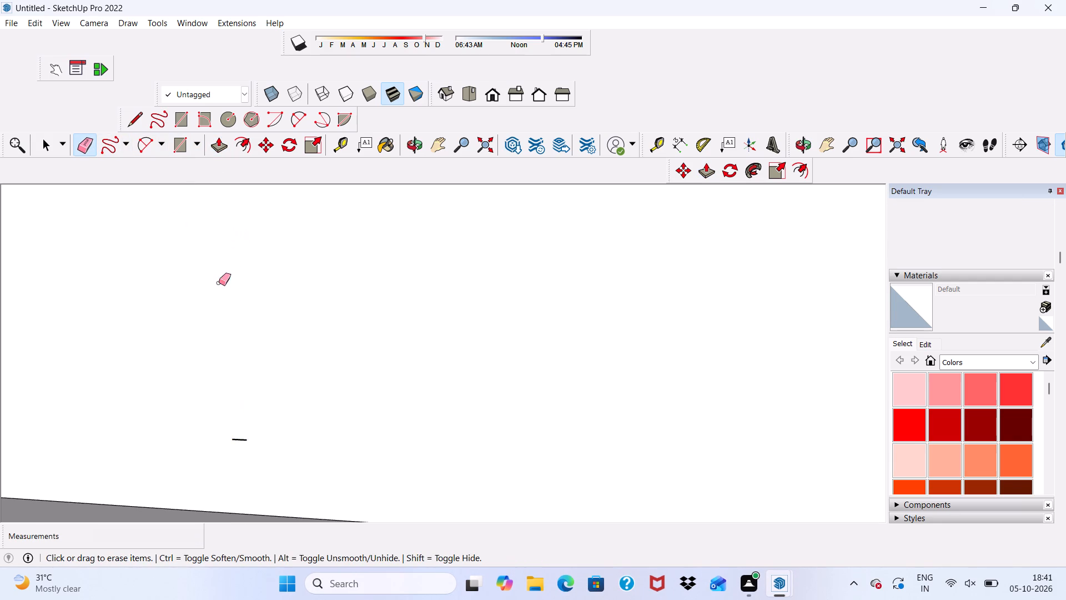
pyautogui.scroll(-3, 218, 290)
pyautogui.scroll(1, 242, 424)
pyautogui.moveTo(232, 408); pyautogui.dragTo(237, 422)
# Erase the last short leftover edge of the former window outline on the ground-floor wall.
pyautogui.scroll(-1, 219, 404)
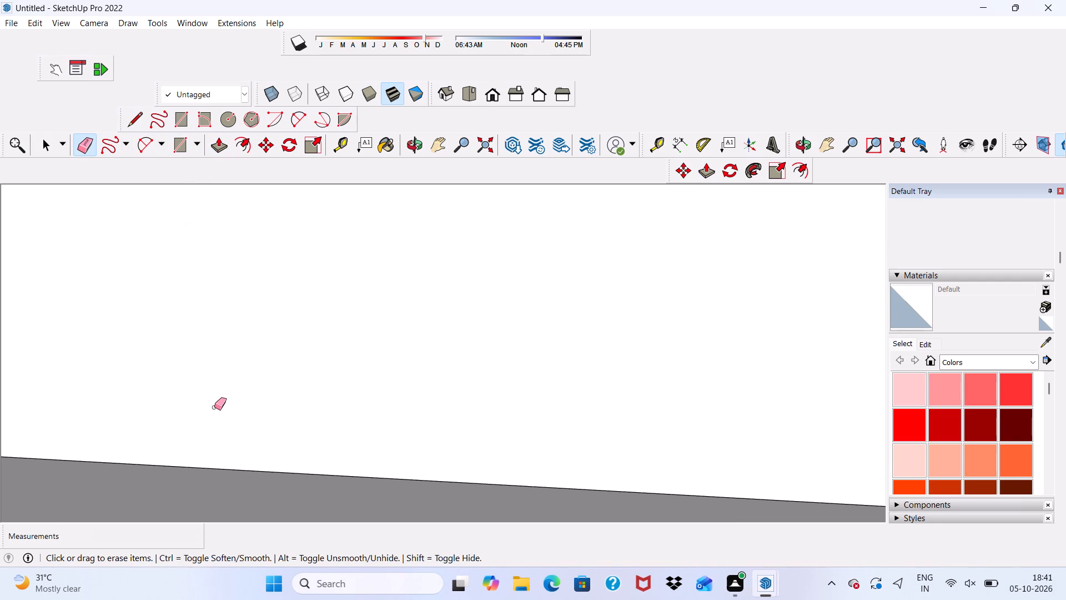
pyautogui.scroll(-2, 214, 423)
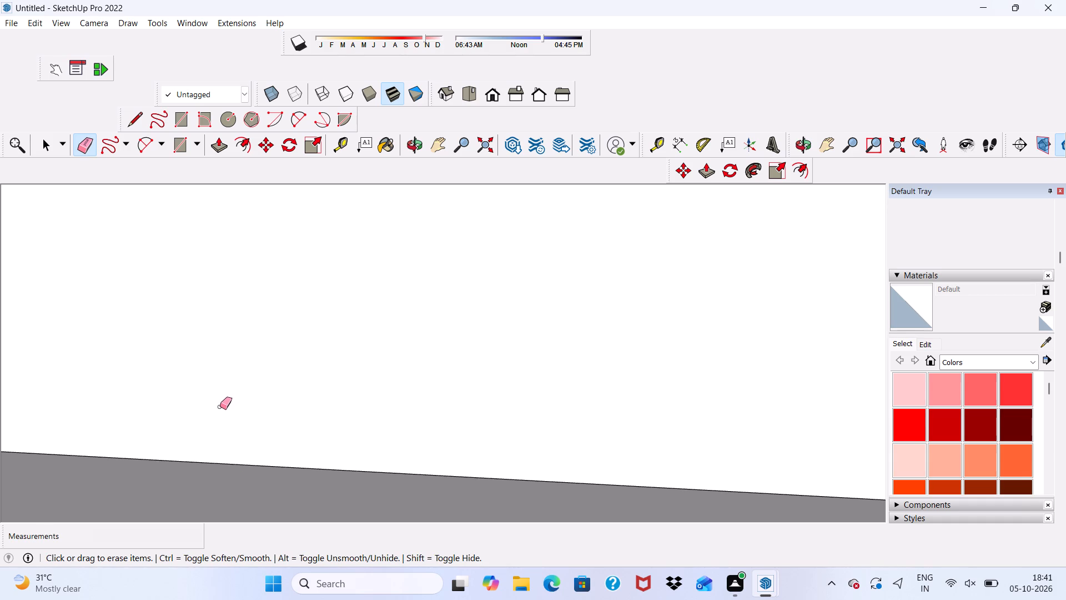
pyautogui.press('space')
pyautogui.scroll(-2, 220, 407)
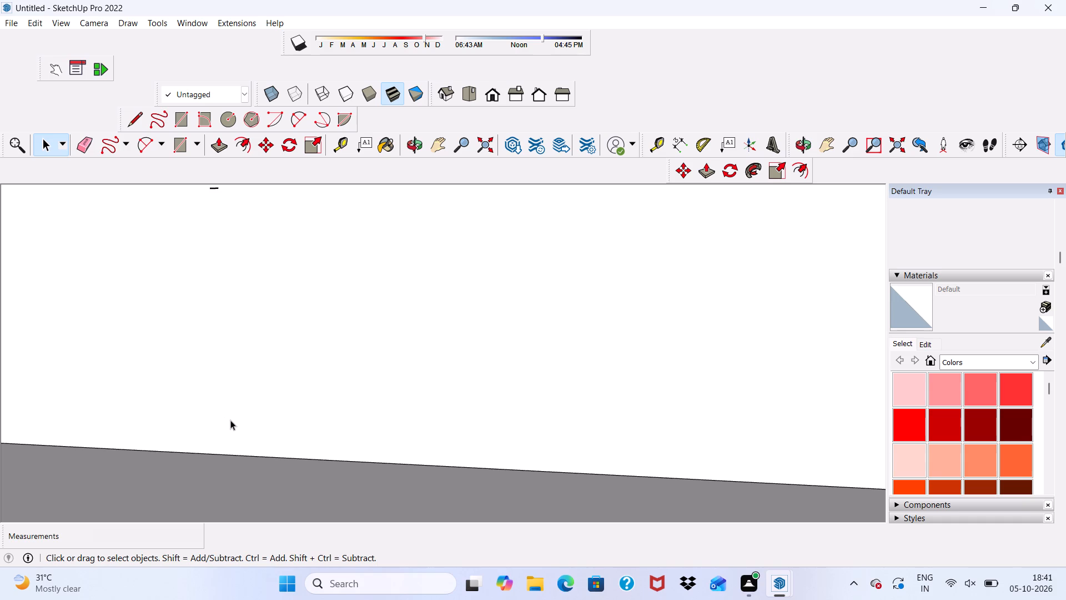
pyautogui.press('space')
pyautogui.scroll(-7, 230, 420)
pyautogui.scroll(2, 252, 406)
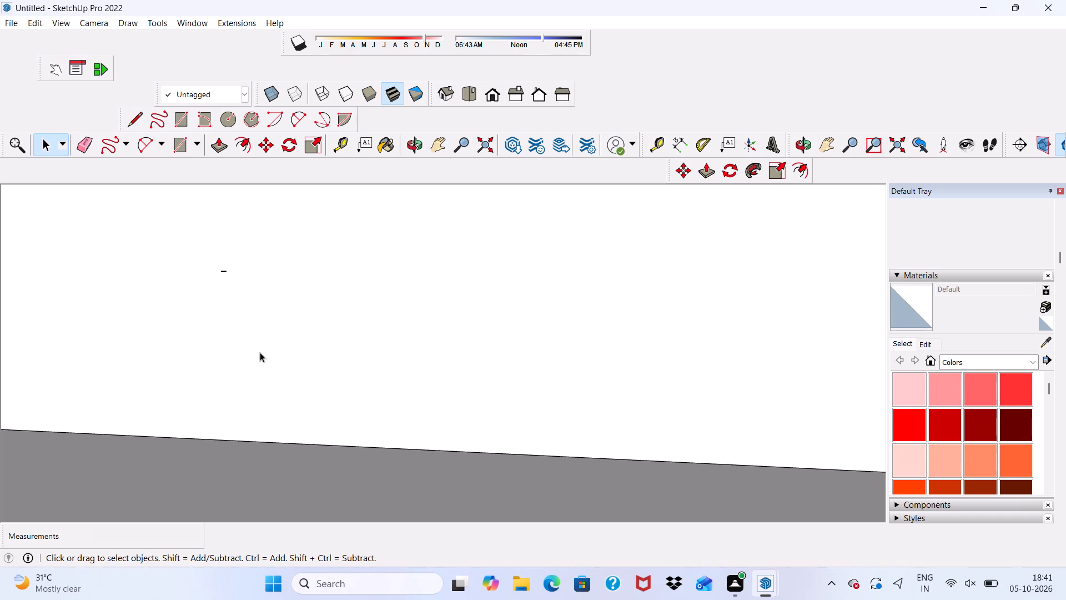
pyautogui.scroll(2, 220, 262)
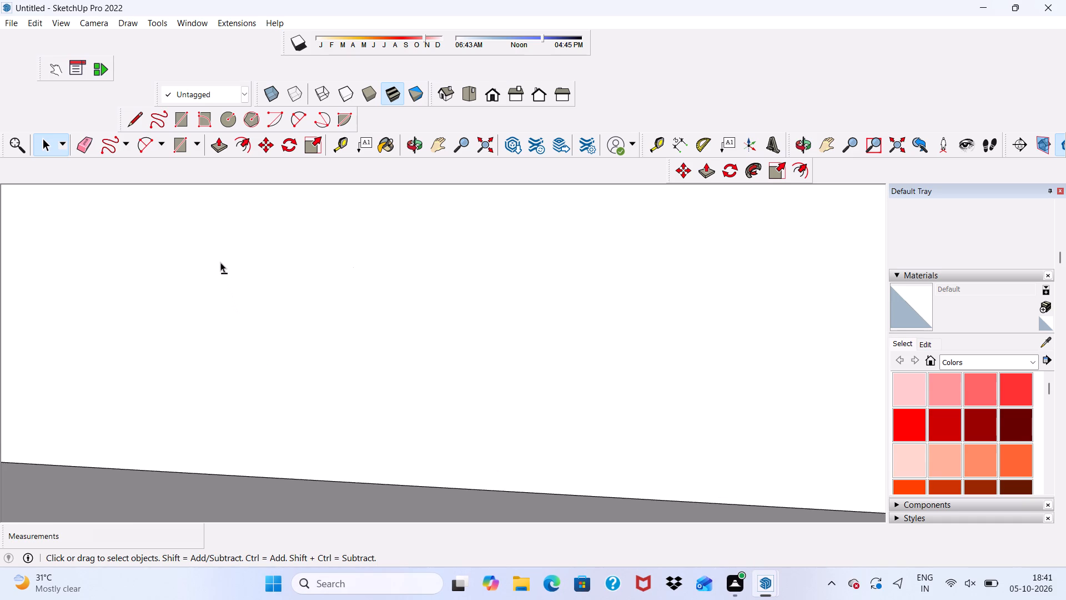
pyautogui.scroll(2, 220, 262)
pyautogui.scroll(-3, 209, 260)
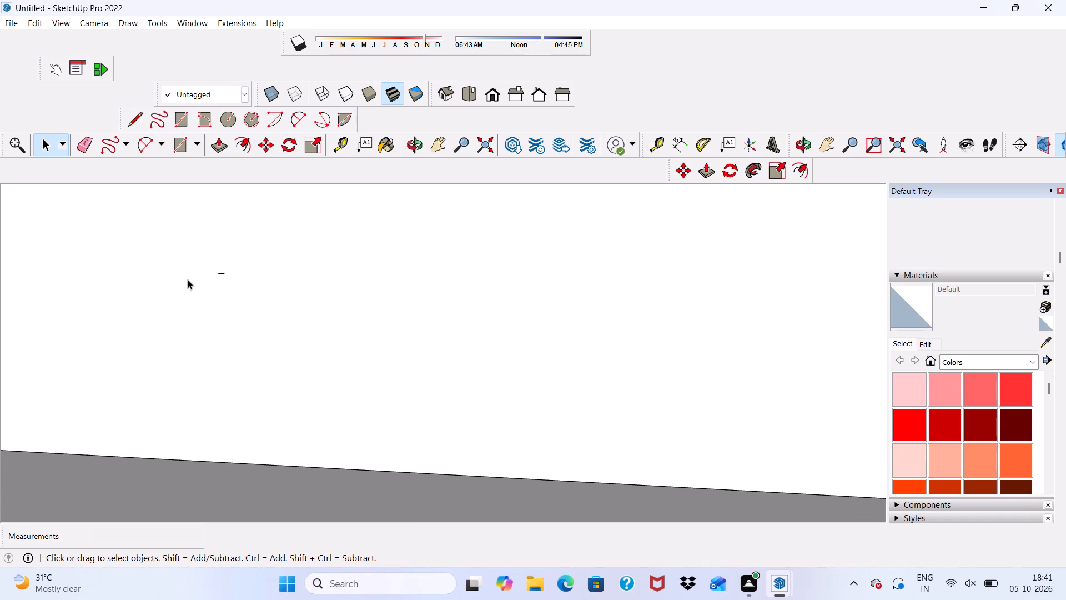
pyautogui.click(84, 143)
pyautogui.scroll(1, 223, 290)
pyautogui.moveTo(222, 254); pyautogui.dragTo(223, 256)
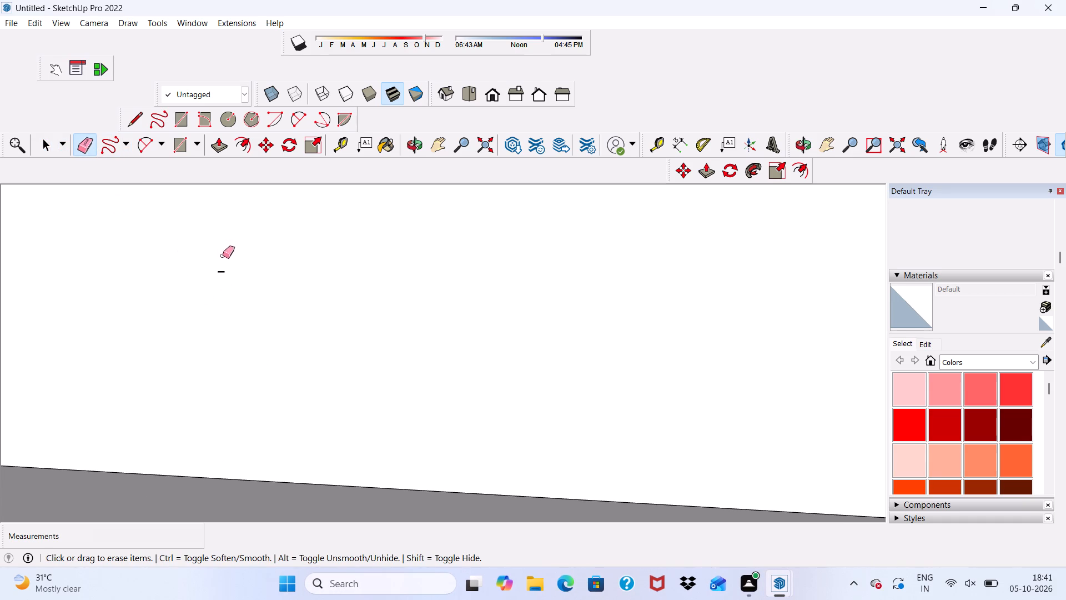
pyautogui.moveTo(223, 256); pyautogui.dragTo(217, 279)
pyautogui.press('space')
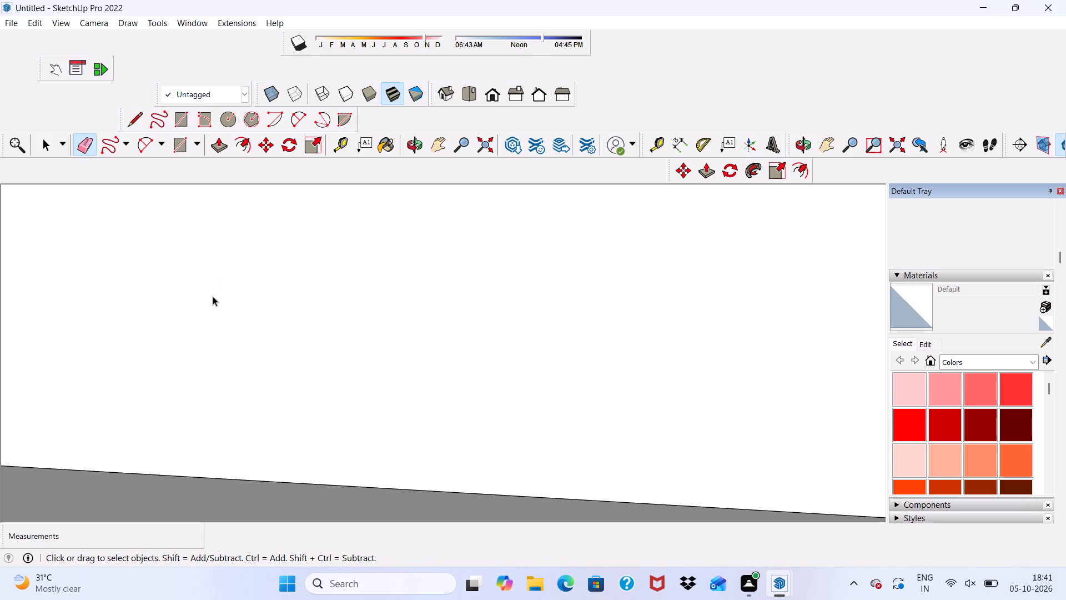
# Examine the ground-floor wall below the balcony in the standard Front view and from a low angle for leftover edges.
pyautogui.scroll(-6, 213, 296)
pyautogui.moveTo(284, 311); pyautogui.dragTo(254, 265, button='middle')
pyautogui.scroll(-5, 254, 265)
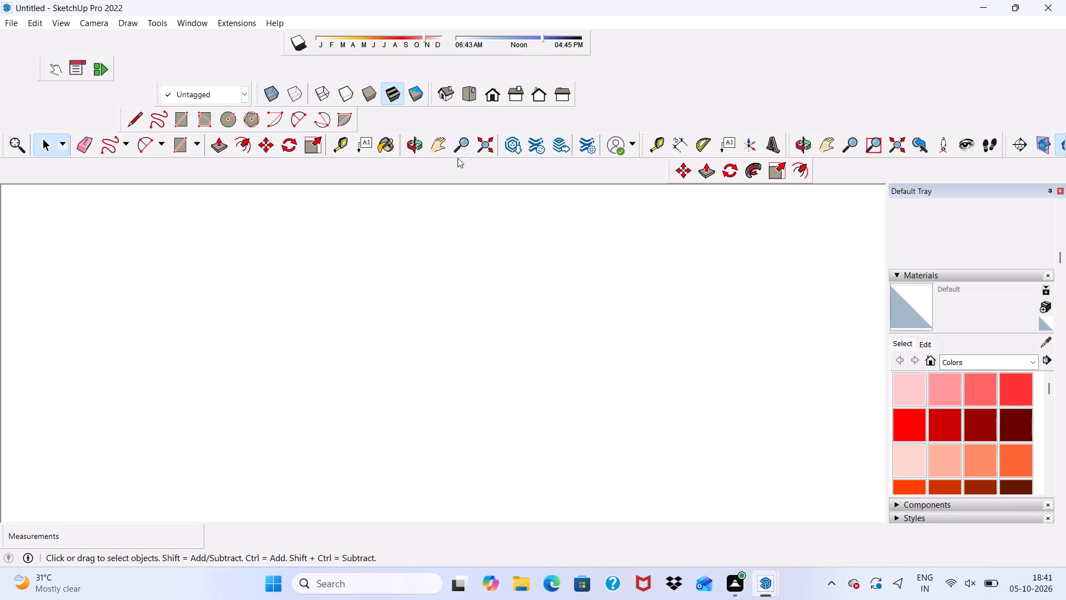
pyautogui.click(495, 93)
pyautogui.scroll(-16, 358, 282)
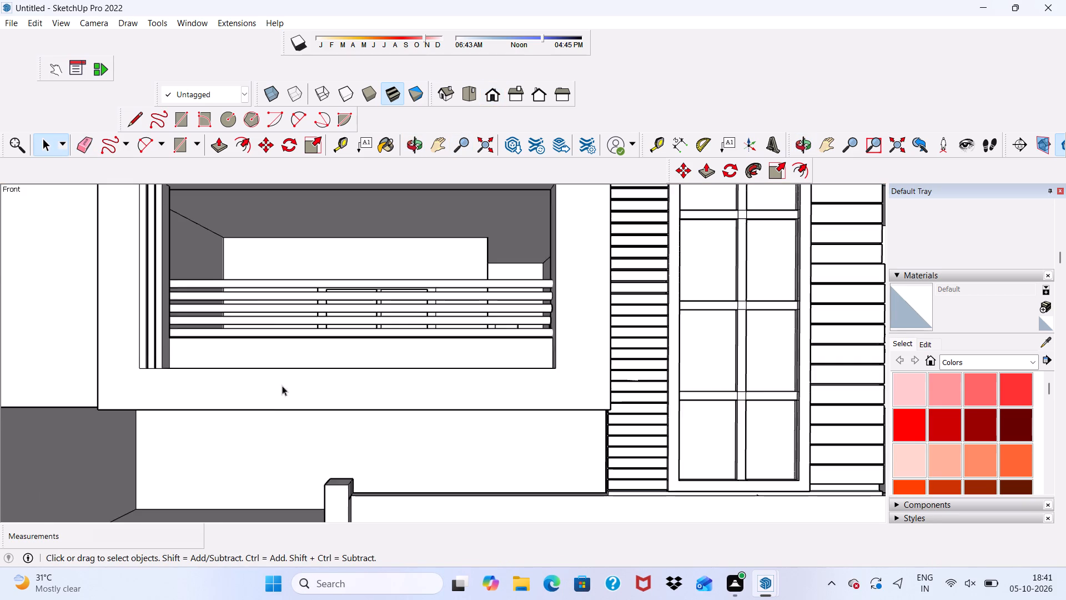
pyautogui.scroll(-5, 282, 386)
pyautogui.scroll(1, 244, 322)
pyautogui.scroll(-5, 243, 335)
pyautogui.scroll(1, 277, 468)
pyautogui.moveTo(232, 478); pyautogui.dragTo(266, 433, button='middle')
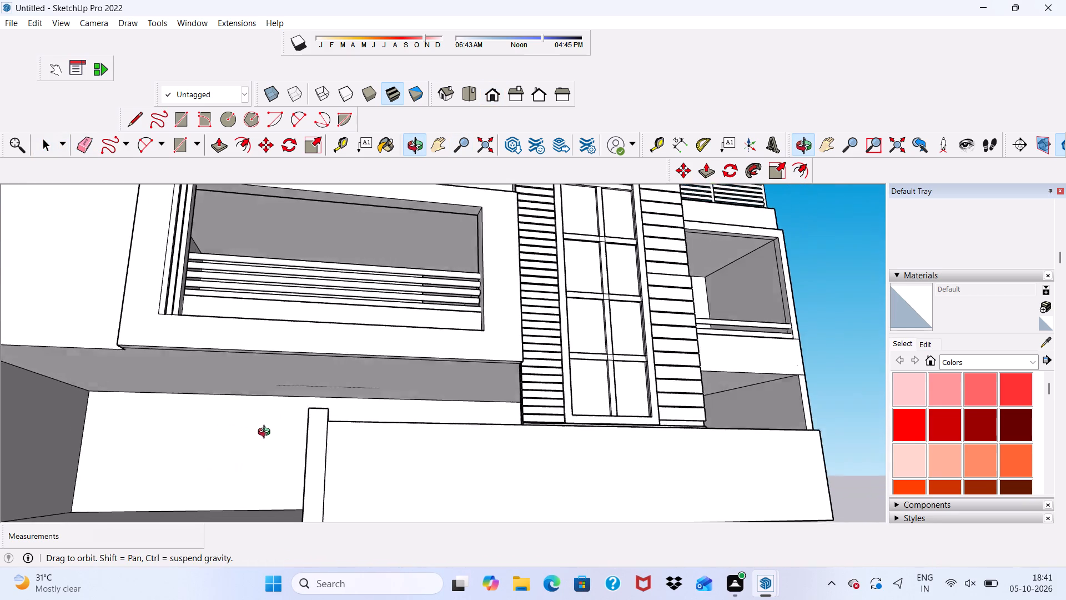
pyautogui.moveTo(266, 433); pyautogui.dragTo(247, 431, button='middle')
pyautogui.scroll(3, 286, 401)
pyautogui.click(89, 139)
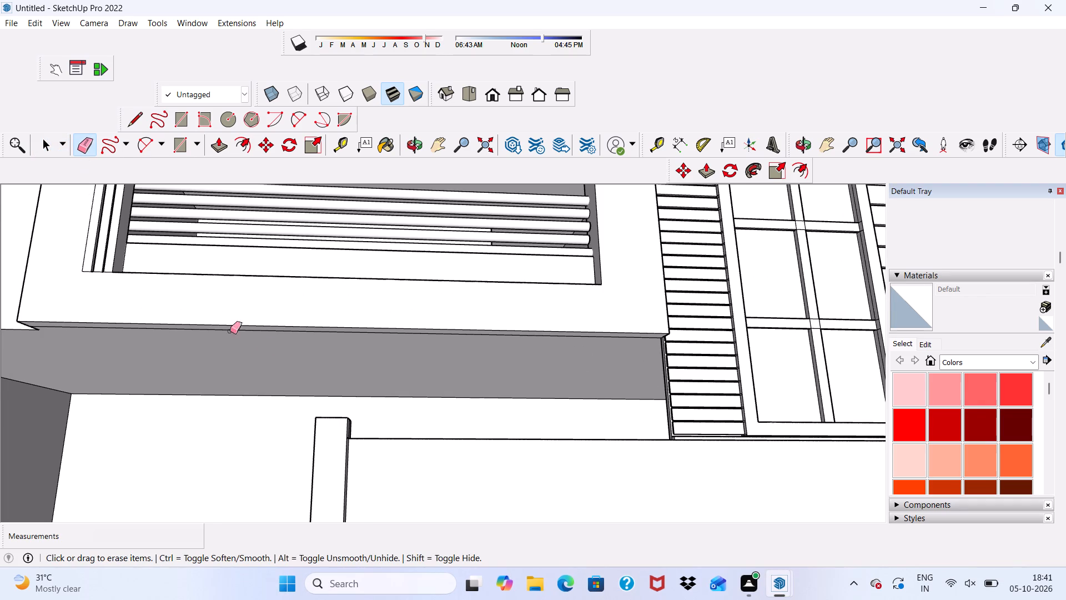
pyautogui.scroll(2, 276, 358)
pyautogui.scroll(-4, 309, 387)
pyautogui.click(398, 391)
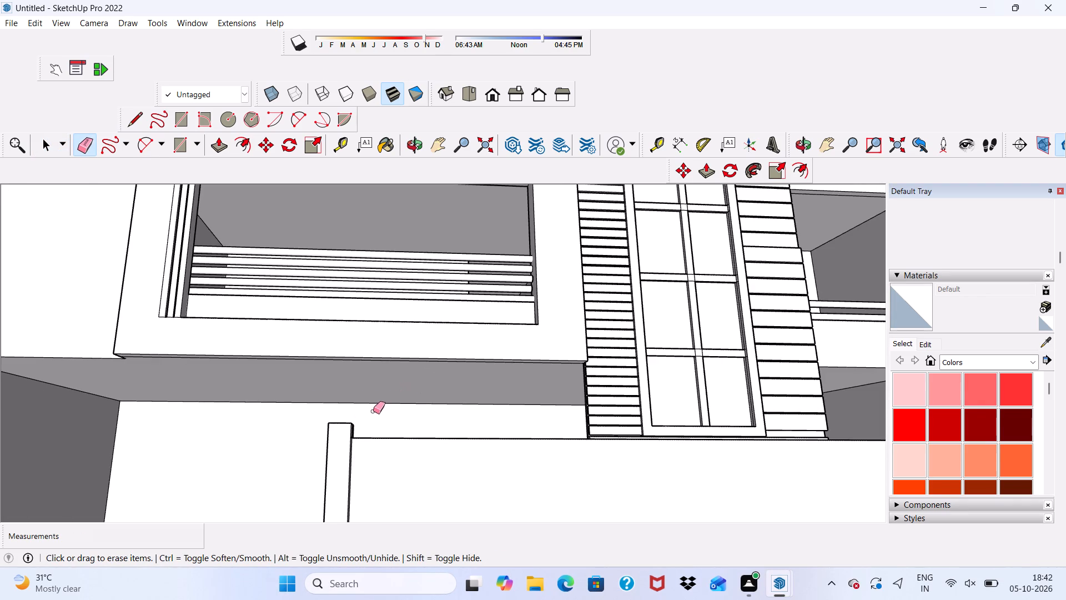
pyautogui.press('space')
pyautogui.scroll(-7, 313, 427)
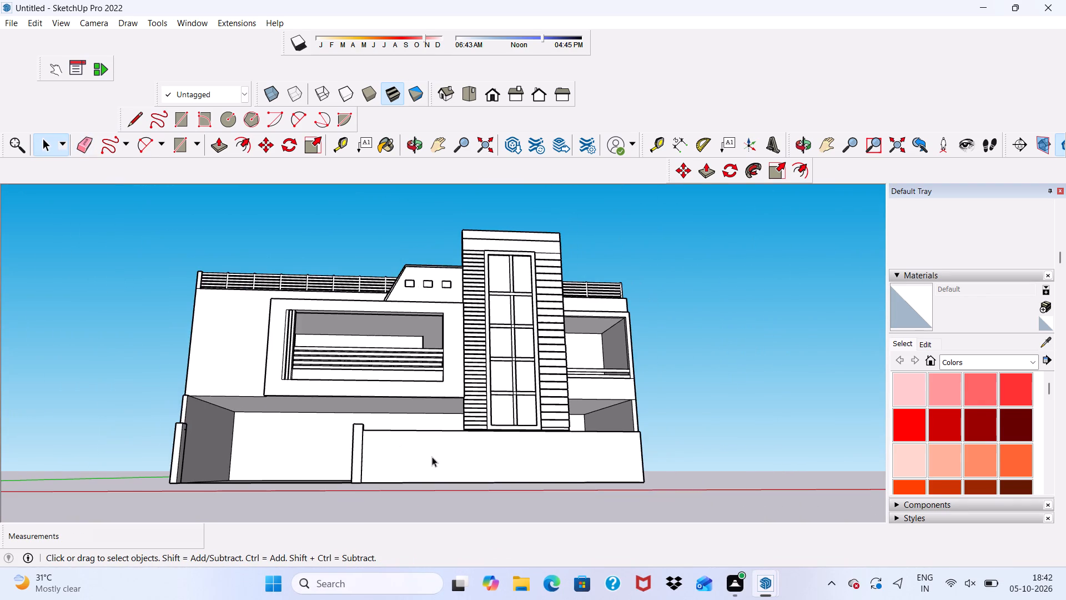
pyautogui.scroll(4, 315, 521)
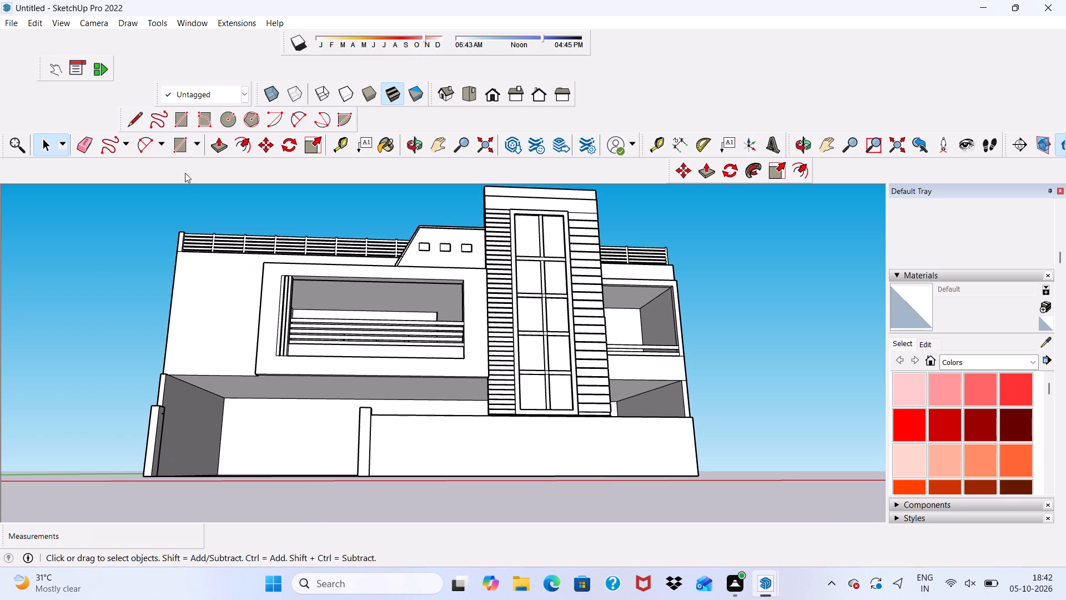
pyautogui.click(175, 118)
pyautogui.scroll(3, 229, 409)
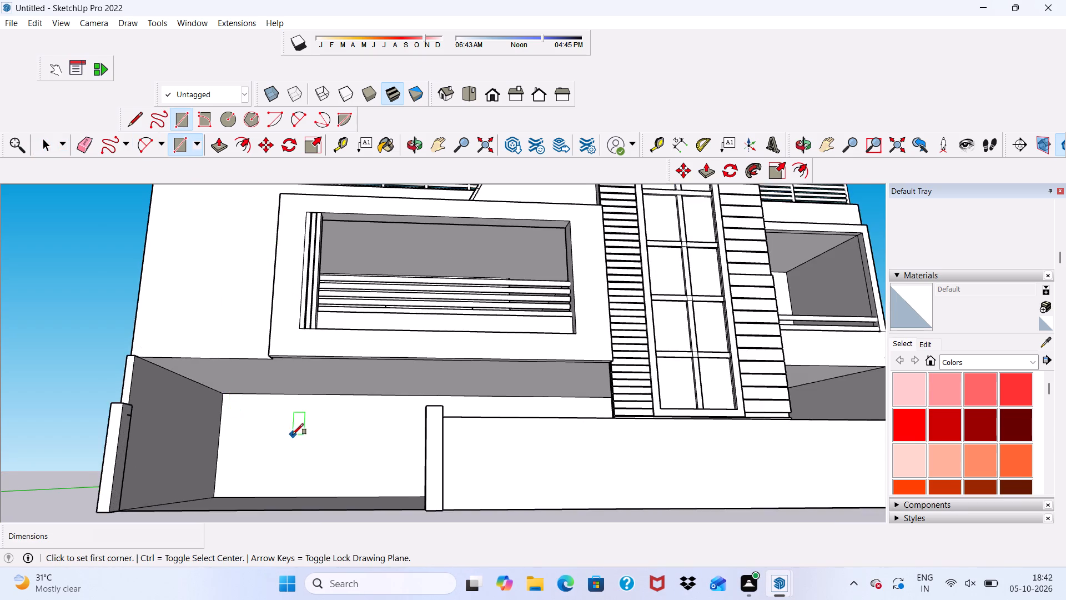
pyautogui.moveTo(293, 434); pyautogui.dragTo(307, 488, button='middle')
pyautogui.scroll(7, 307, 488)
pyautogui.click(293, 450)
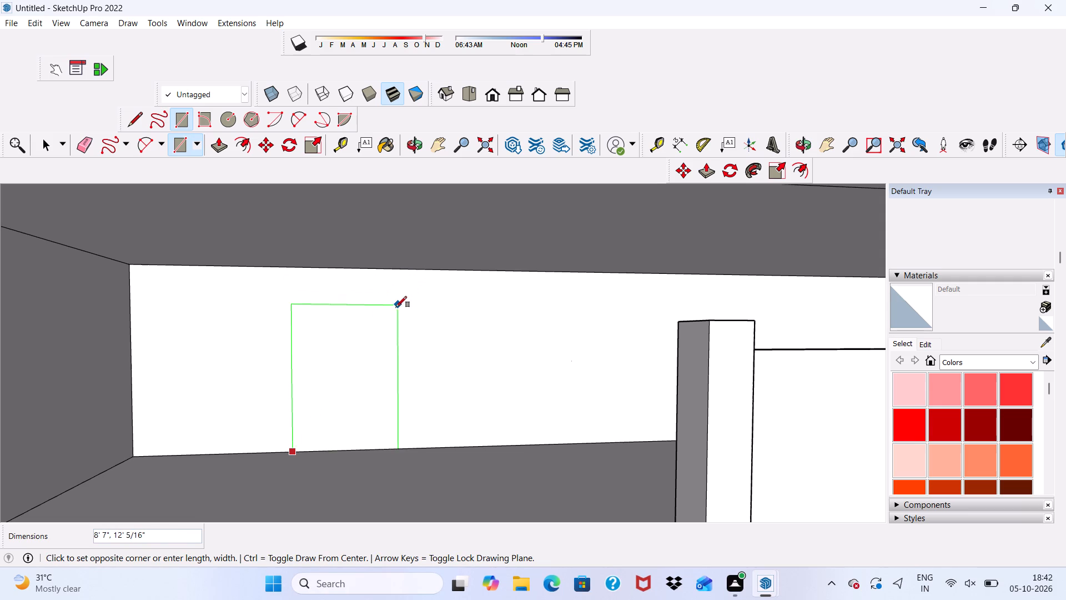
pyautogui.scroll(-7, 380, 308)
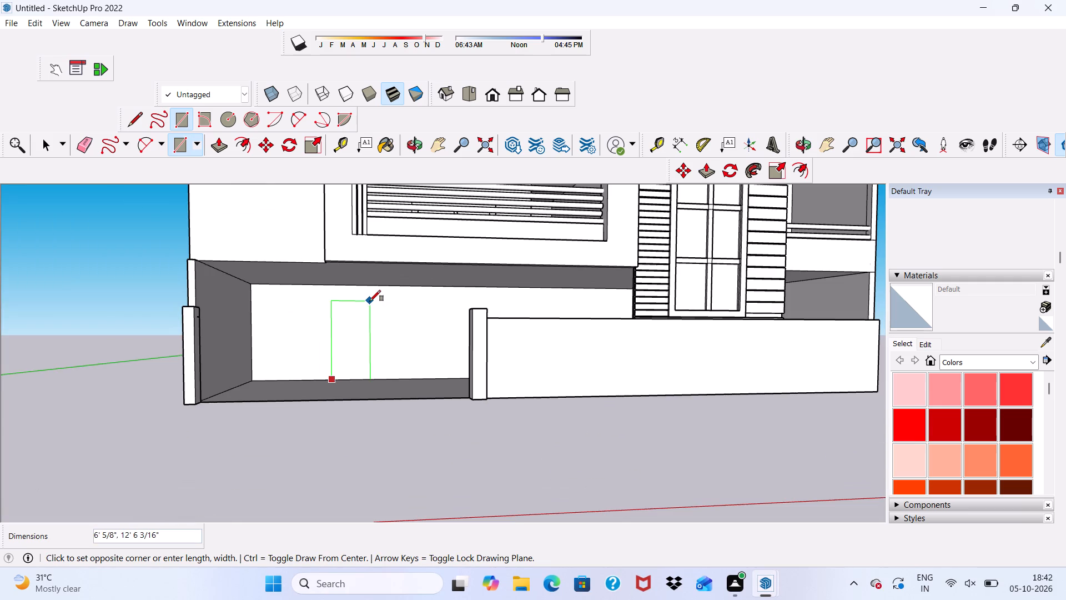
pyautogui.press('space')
# Draw a door rectangle about 7' 10" by 12' 8" up from the floor edge of the ground-floor wall behind the boundary wall.
pyautogui.scroll(-7, 370, 307)
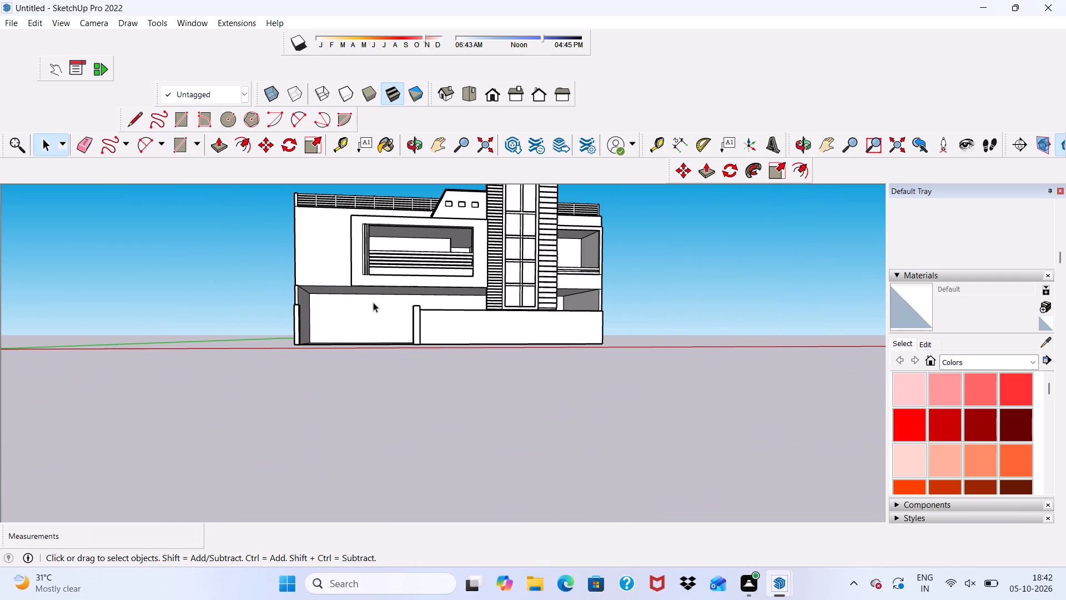
pyautogui.moveTo(373, 302); pyautogui.dragTo(296, 336, button='middle')
pyautogui.scroll(6, 499, 294)
pyautogui.moveTo(474, 289); pyautogui.dragTo(529, 286, button='middle')
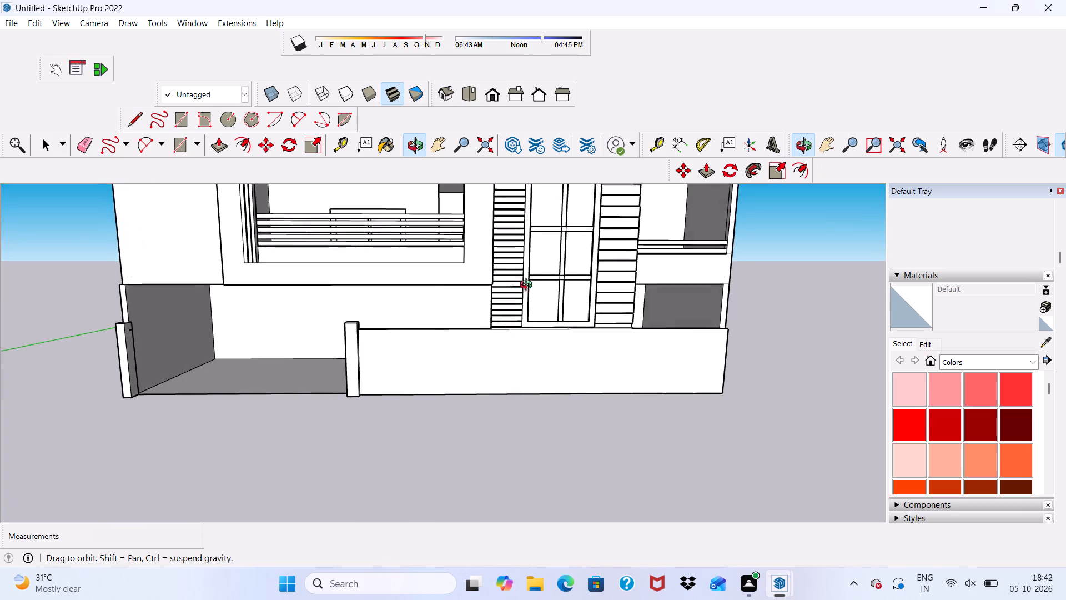
pyautogui.moveTo(529, 286); pyautogui.dragTo(619, 297, button='middle')
pyautogui.scroll(3, 504, 267)
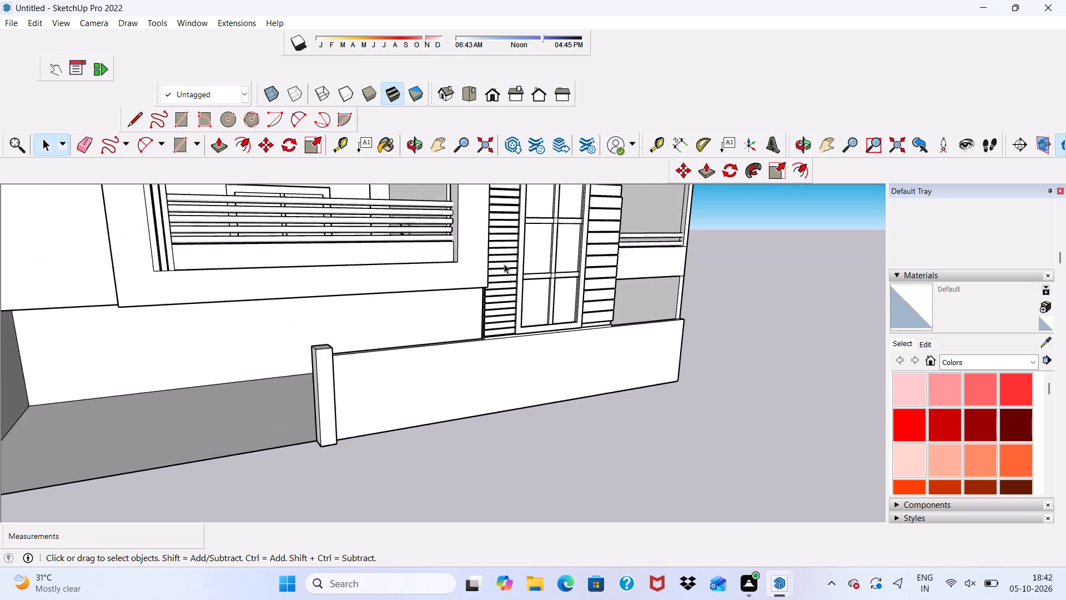
pyautogui.scroll(3, 349, 333)
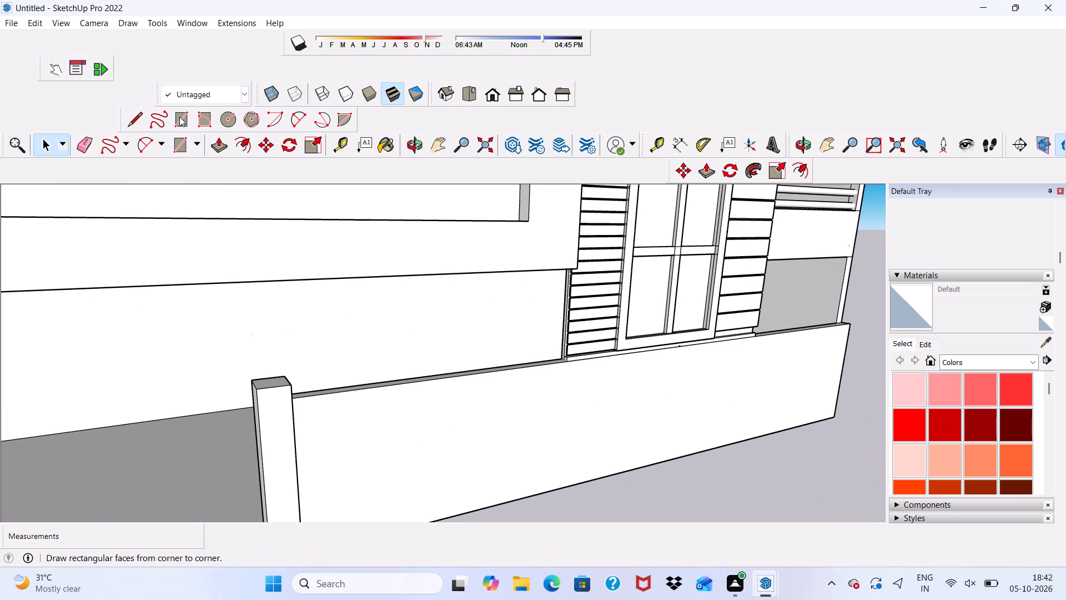
pyautogui.click(179, 117)
pyautogui.scroll(2, 380, 287)
pyautogui.scroll(-2, 381, 288)
pyautogui.scroll(2, 381, 288)
pyautogui.scroll(2, 372, 352)
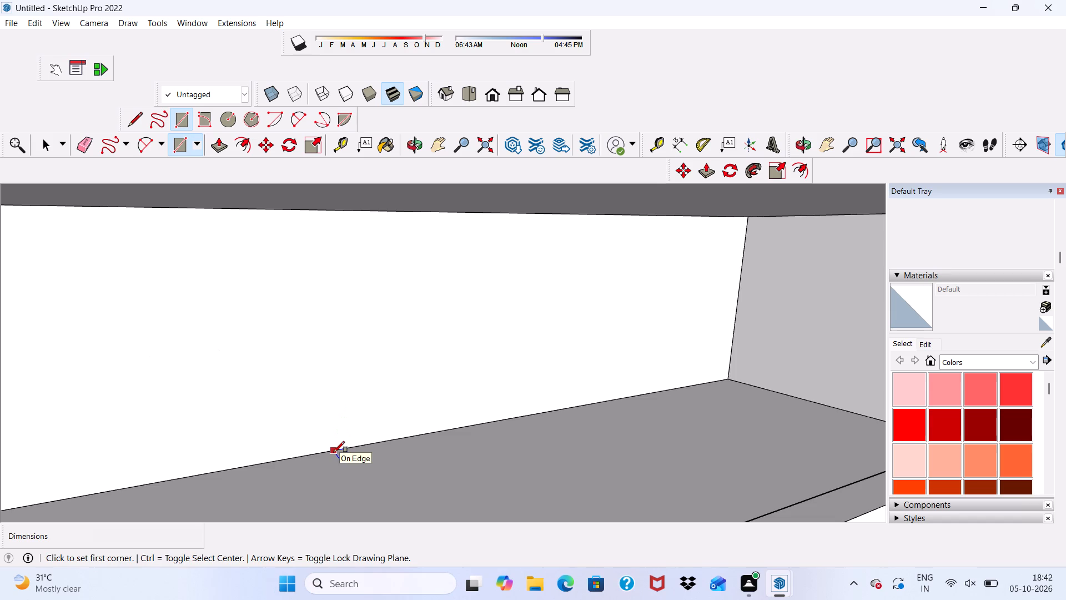
pyautogui.click(334, 452)
pyautogui.scroll(-3, 367, 396)
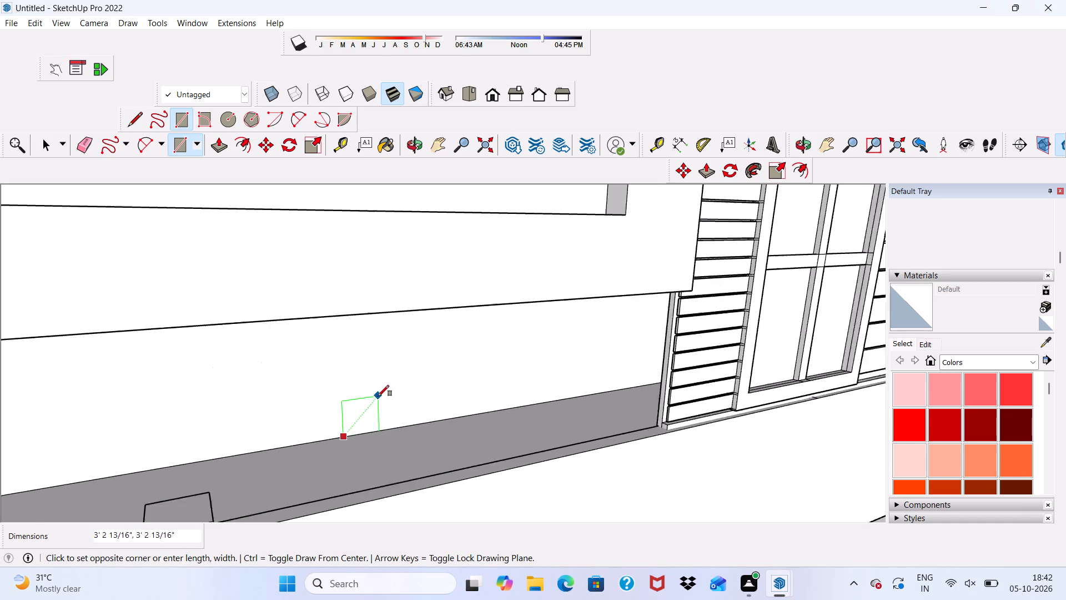
pyautogui.scroll(-1, 378, 396)
pyautogui.moveTo(413, 351); pyautogui.dragTo(411, 339, button='middle')
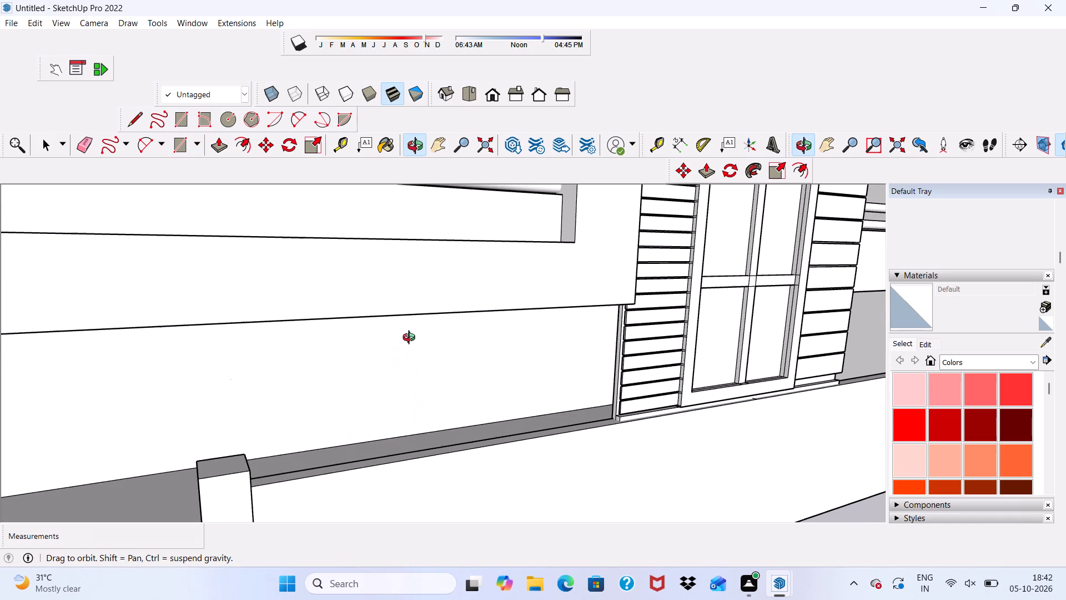
pyautogui.moveTo(411, 339); pyautogui.dragTo(361, 243, button='middle')
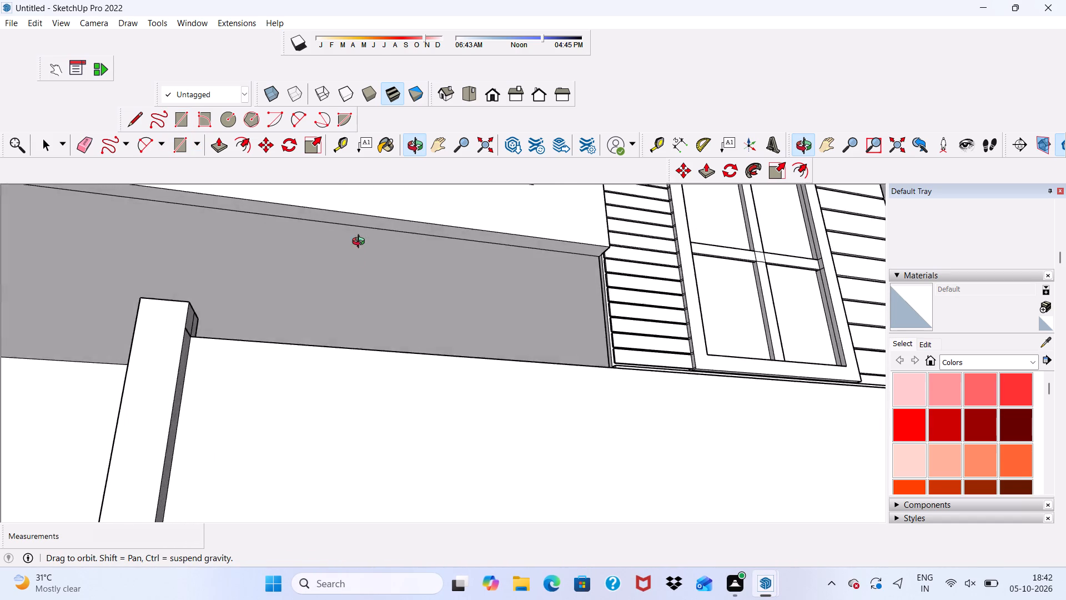
pyautogui.moveTo(361, 243); pyautogui.dragTo(363, 317, button='middle')
pyautogui.middleClick(363, 318)
pyautogui.scroll(2, 364, 318)
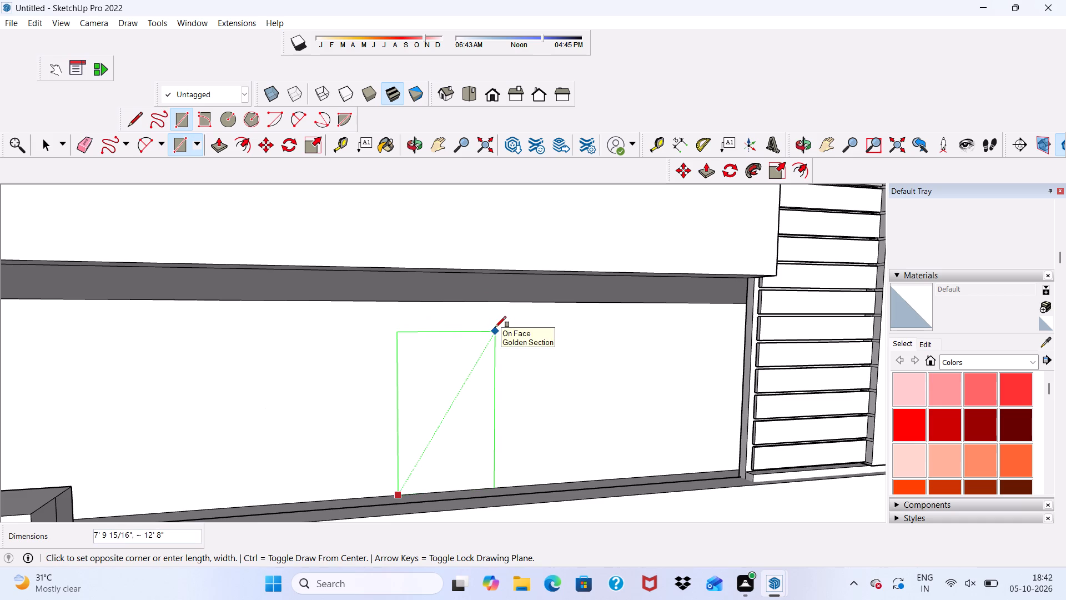
pyautogui.click(495, 327)
pyautogui.press('space')
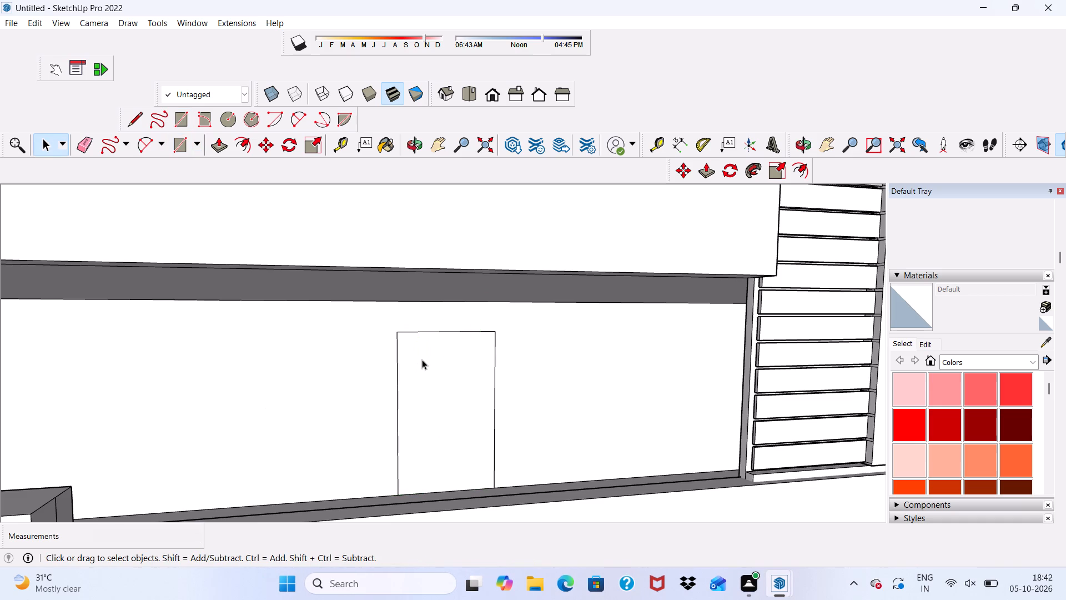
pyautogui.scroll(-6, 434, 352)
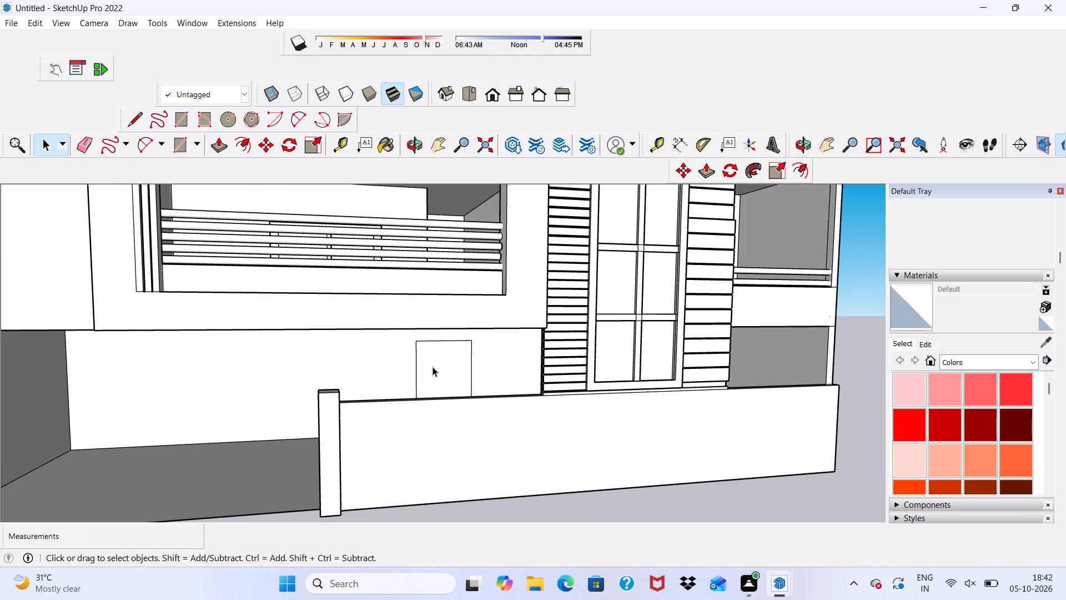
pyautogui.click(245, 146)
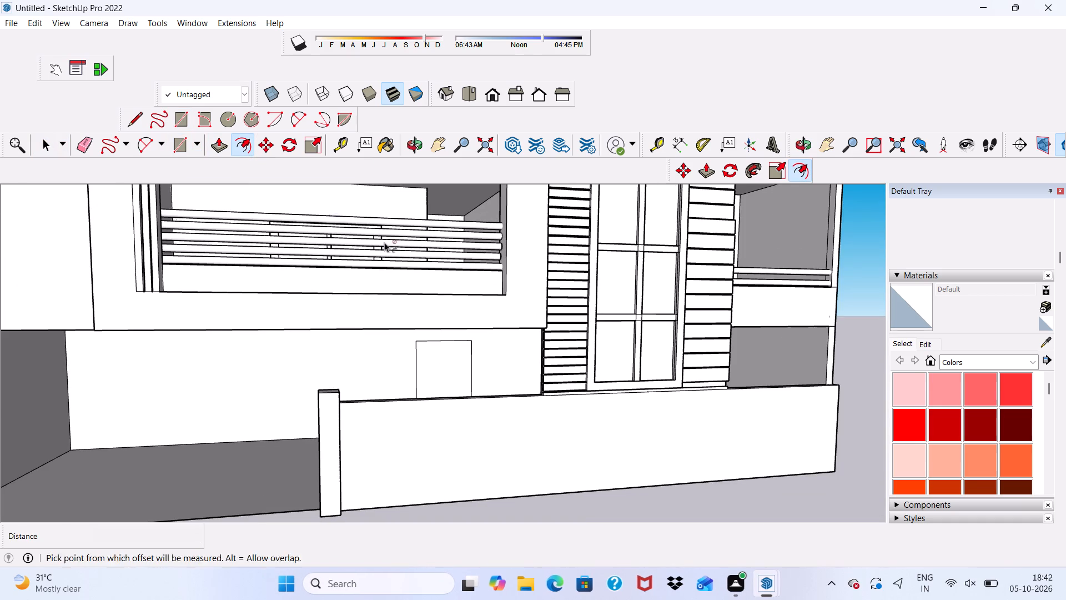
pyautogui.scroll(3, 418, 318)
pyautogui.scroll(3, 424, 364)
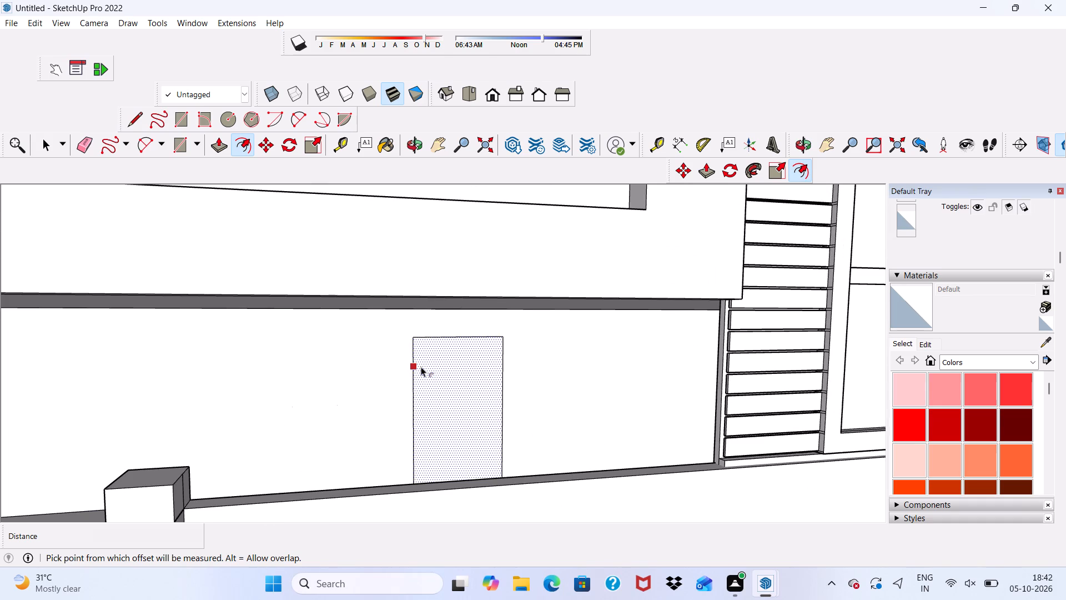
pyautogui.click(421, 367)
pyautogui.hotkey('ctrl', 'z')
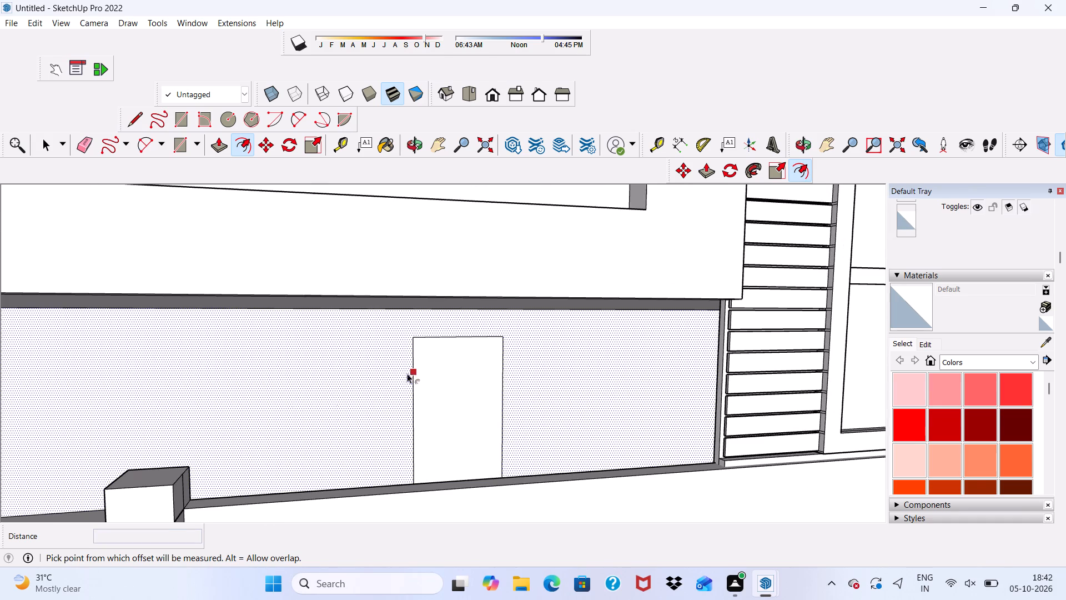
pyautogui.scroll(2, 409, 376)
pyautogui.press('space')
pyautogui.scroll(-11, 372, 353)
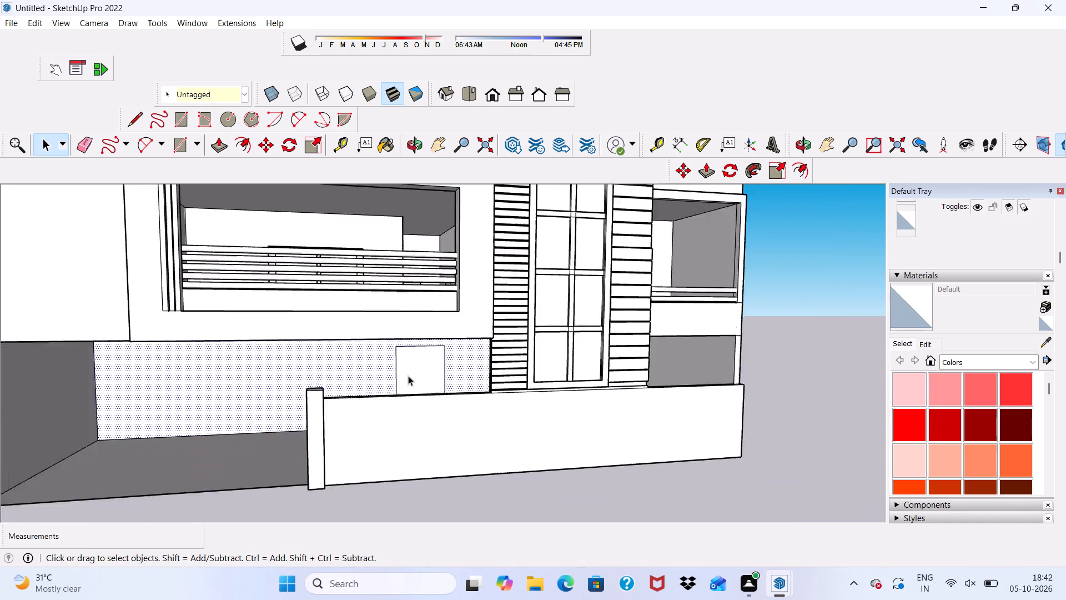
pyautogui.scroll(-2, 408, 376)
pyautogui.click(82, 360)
# Offset the door rectangle's outline outward about 11 3/4" on the ground-floor wall to form the door frame.
pyautogui.scroll(8, 402, 411)
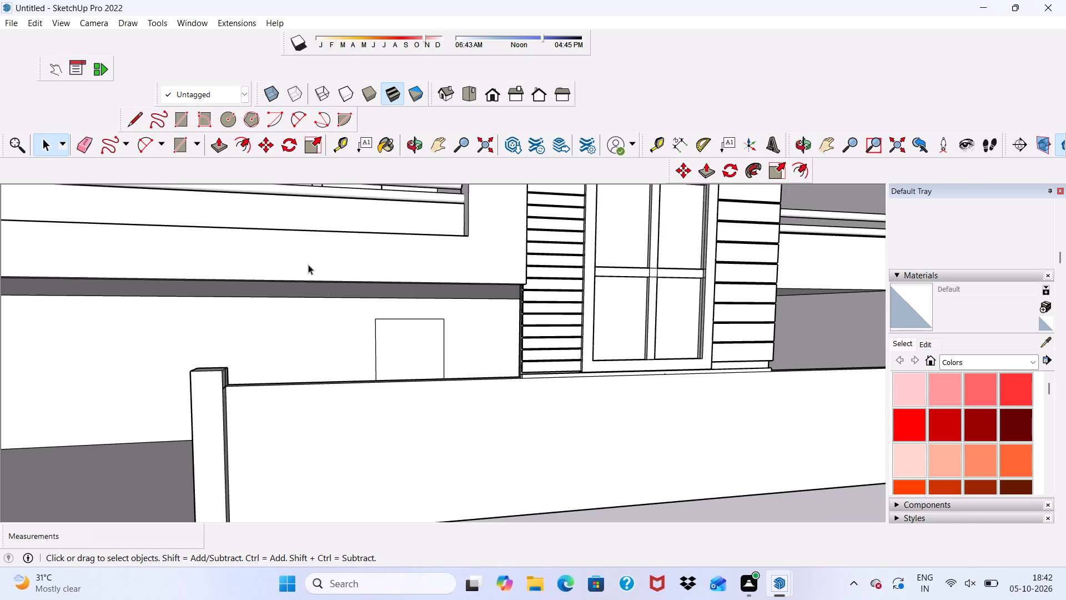
pyautogui.click(244, 147)
pyautogui.scroll(1, 428, 329)
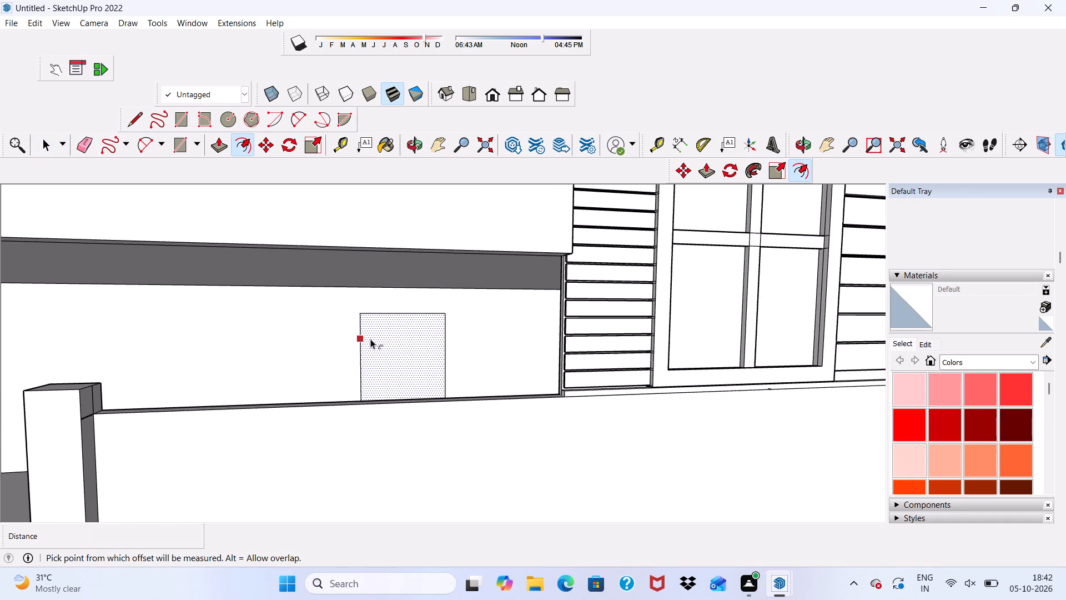
pyautogui.click(370, 338)
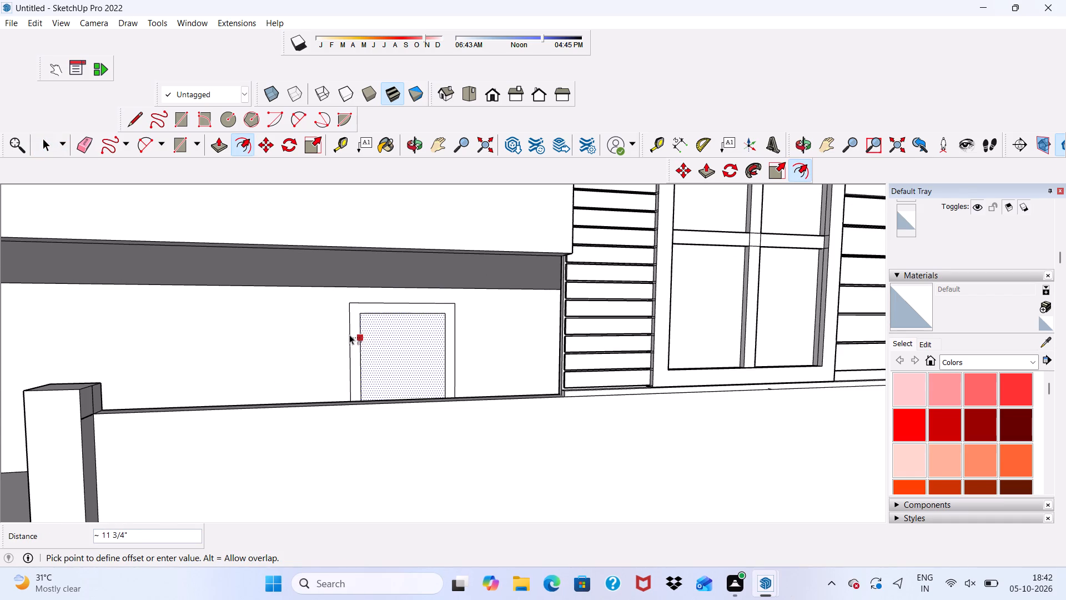
pyautogui.click(349, 334)
pyautogui.scroll(-4, 351, 343)
pyautogui.press('space')
# Draw a window rectangle about 11' 3" wide by 8' 4" high on the ground-floor wall beside the door frame.
pyautogui.scroll(-2, 408, 289)
pyautogui.moveTo(413, 307); pyautogui.dragTo(418, 335, button='middle')
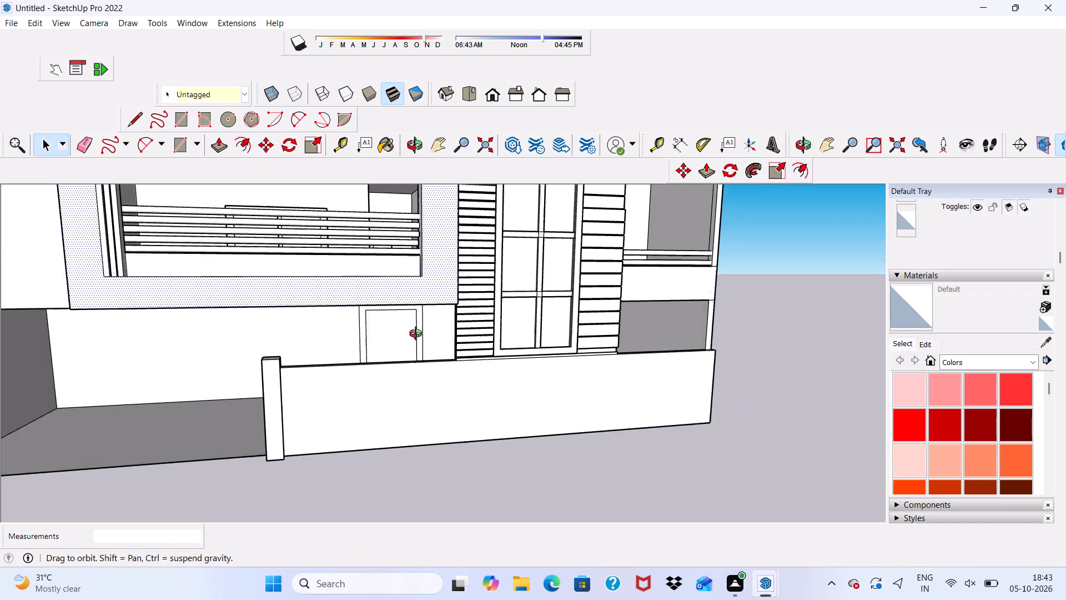
pyautogui.moveTo(418, 335); pyautogui.dragTo(375, 348, button='middle')
pyautogui.scroll(3, 391, 328)
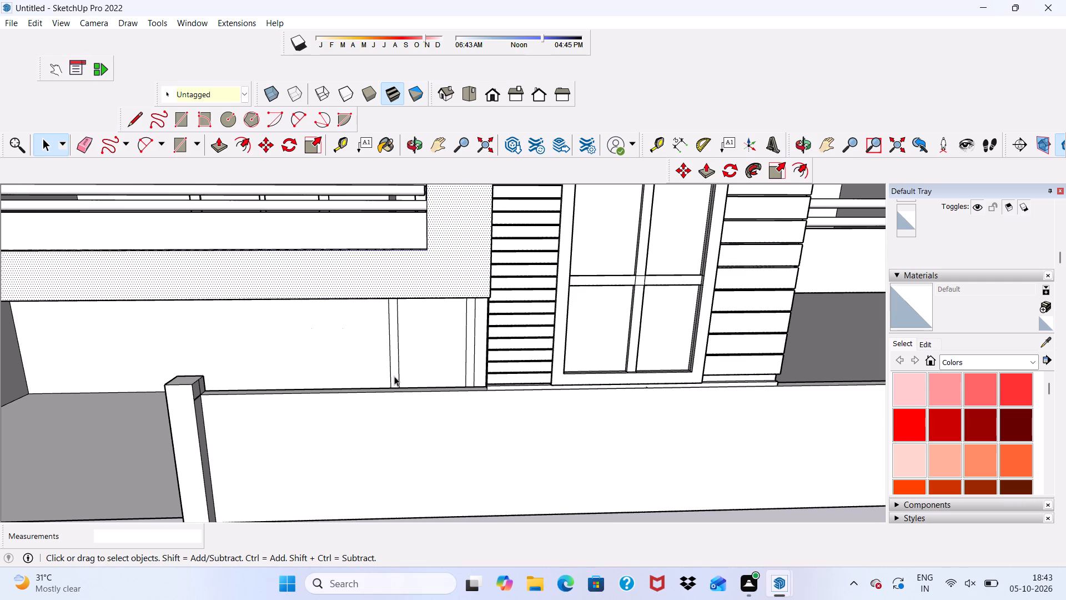
pyautogui.moveTo(365, 403); pyautogui.dragTo(451, 355, button='middle')
pyautogui.middleClick(451, 355)
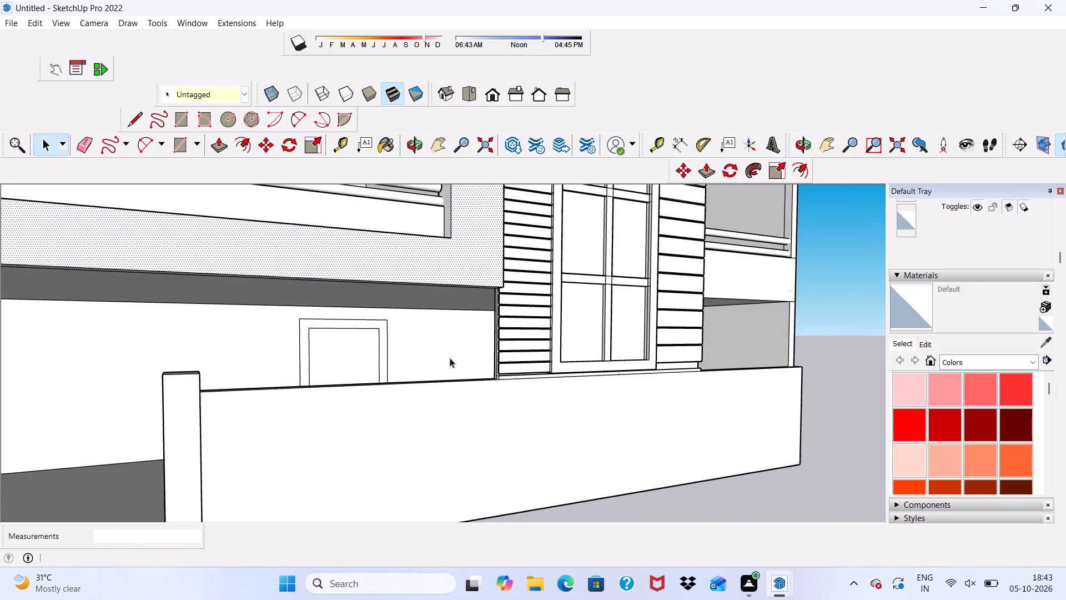
pyautogui.scroll(2, 284, 264)
pyautogui.scroll(-1, 280, 259)
pyautogui.scroll(2, 277, 257)
pyautogui.click(182, 121)
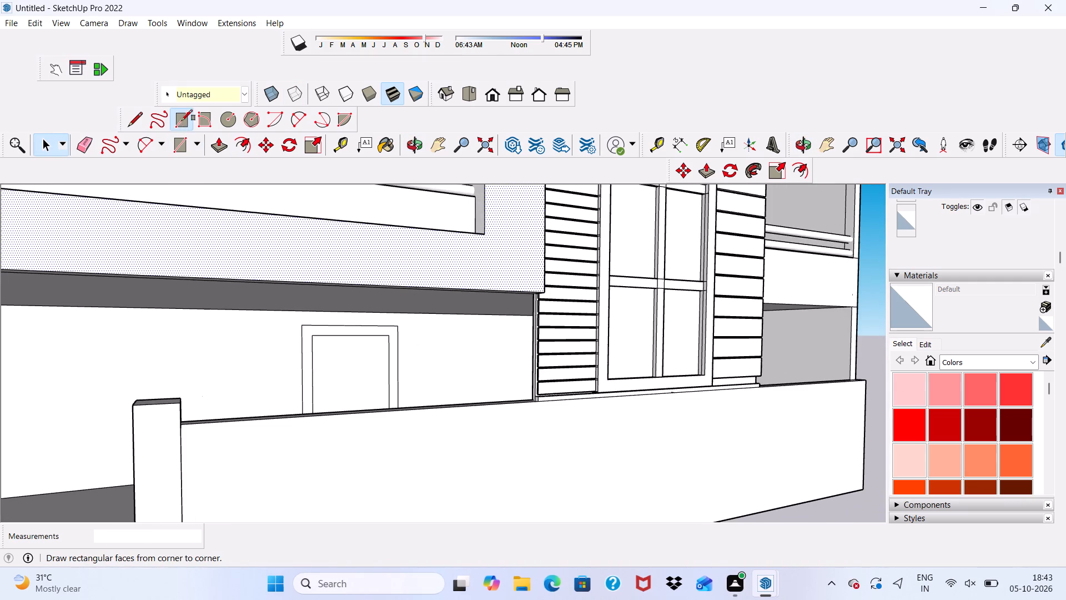
pyautogui.scroll(-2, 148, 229)
pyautogui.moveTo(219, 340); pyautogui.dragTo(187, 337, button='middle')
pyautogui.middleClick(187, 337)
pyautogui.scroll(4, 187, 337)
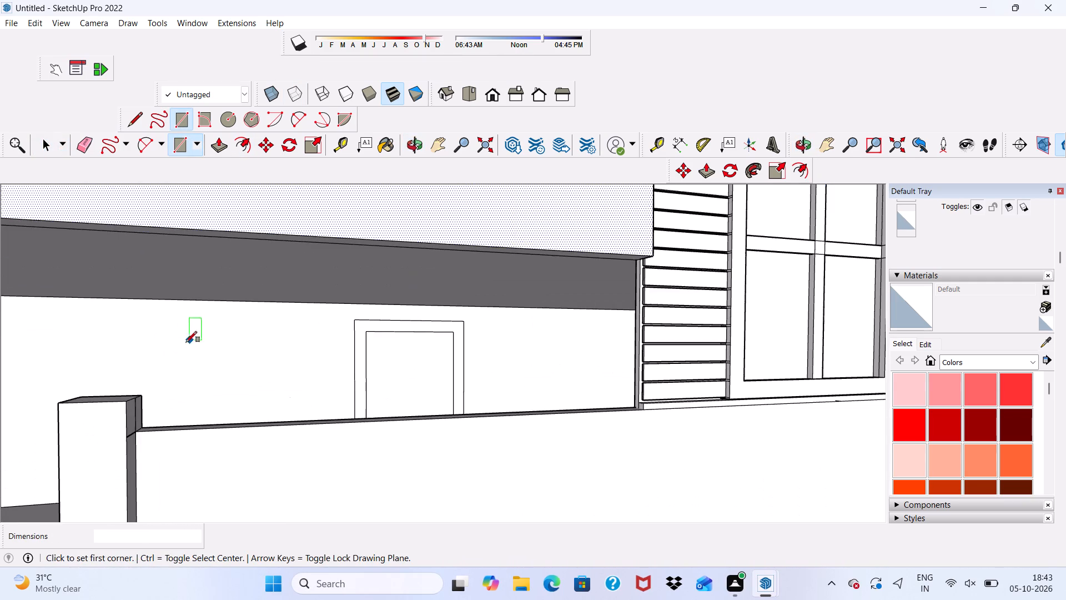
pyautogui.scroll(4, 180, 346)
pyautogui.click(198, 336)
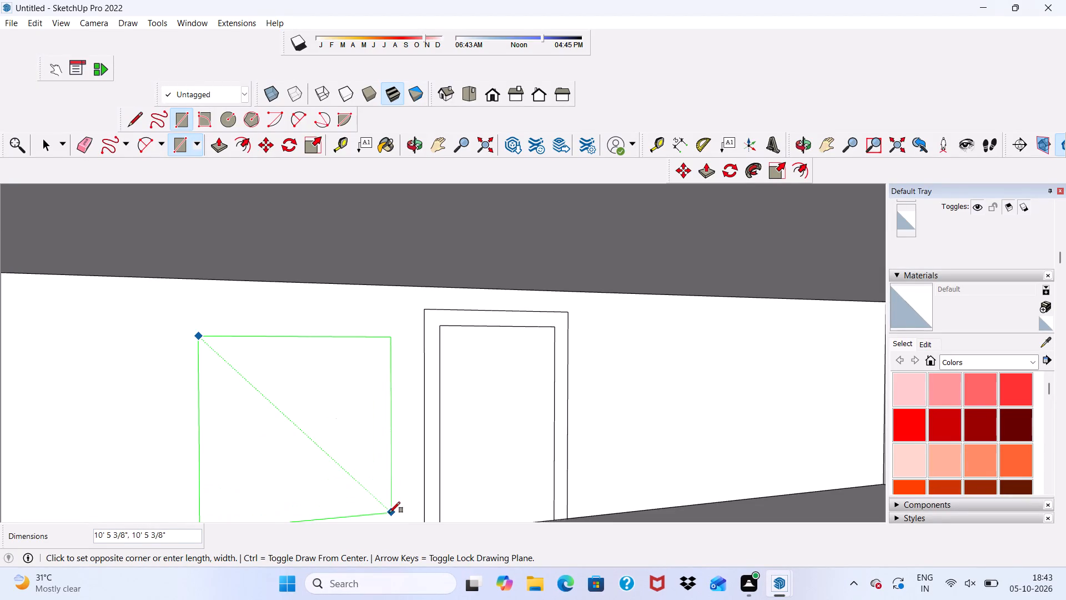
pyautogui.click(404, 477)
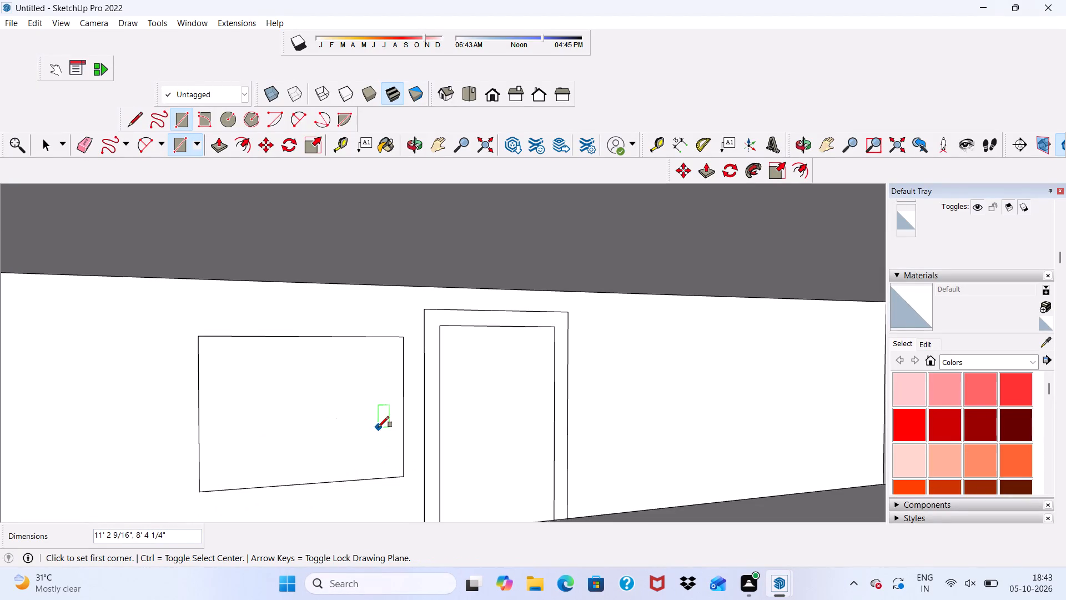
pyautogui.press('space')
# Offset the new window rectangle outward about 10" to outline its frame, keeping it clear of the door frame.
pyautogui.scroll(-8, 358, 434)
pyautogui.scroll(4, 368, 460)
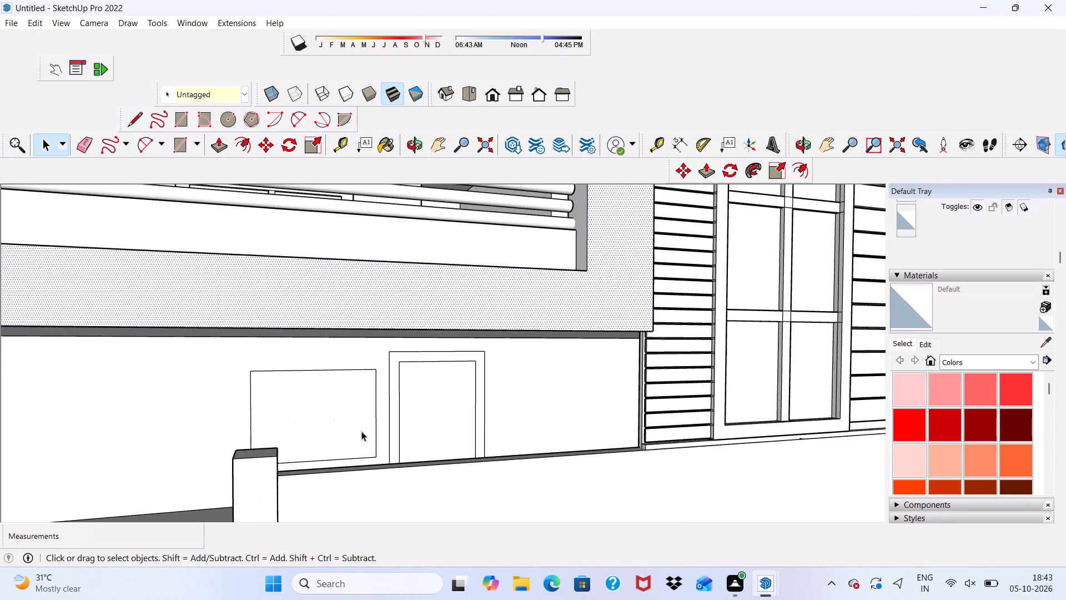
pyautogui.scroll(1, 214, 227)
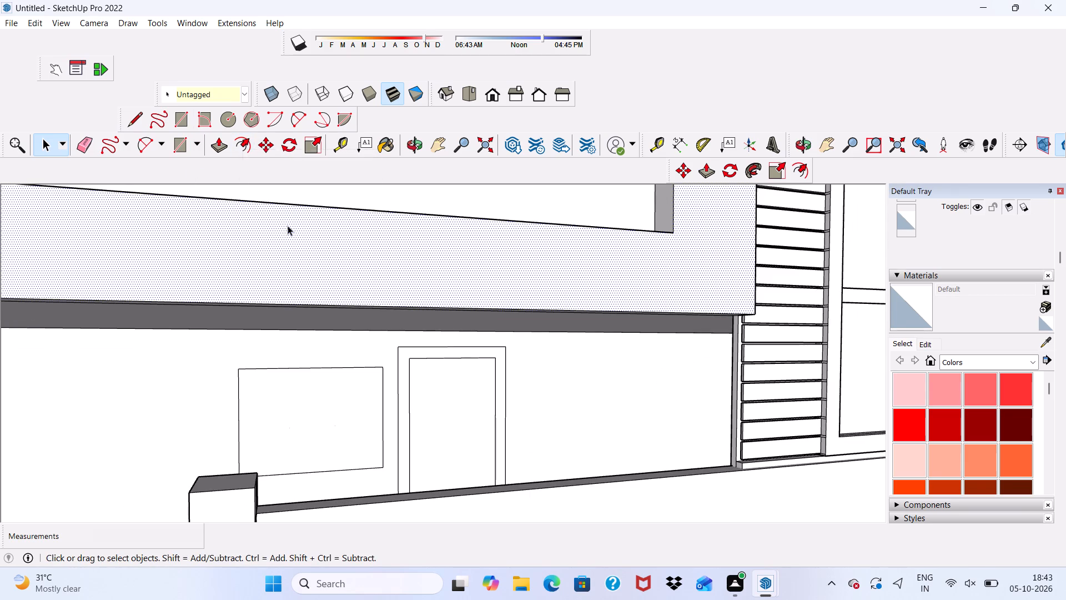
pyautogui.press('space')
pyautogui.click(239, 143)
pyautogui.scroll(3, 319, 423)
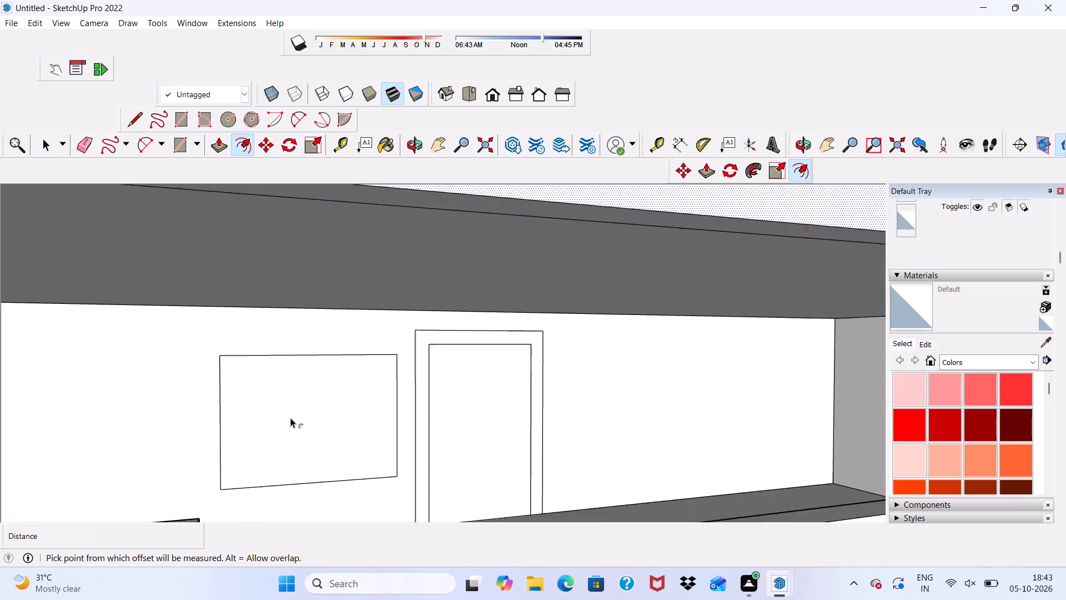
pyautogui.scroll(-1, 242, 386)
pyautogui.scroll(1, 240, 407)
pyautogui.scroll(-1, 224, 399)
pyautogui.press('space')
pyautogui.scroll(1, 215, 418)
pyautogui.scroll(-1, 213, 427)
pyautogui.moveTo(273, 407); pyautogui.dragTo(271, 413)
pyautogui.scroll(-1, 198, 399)
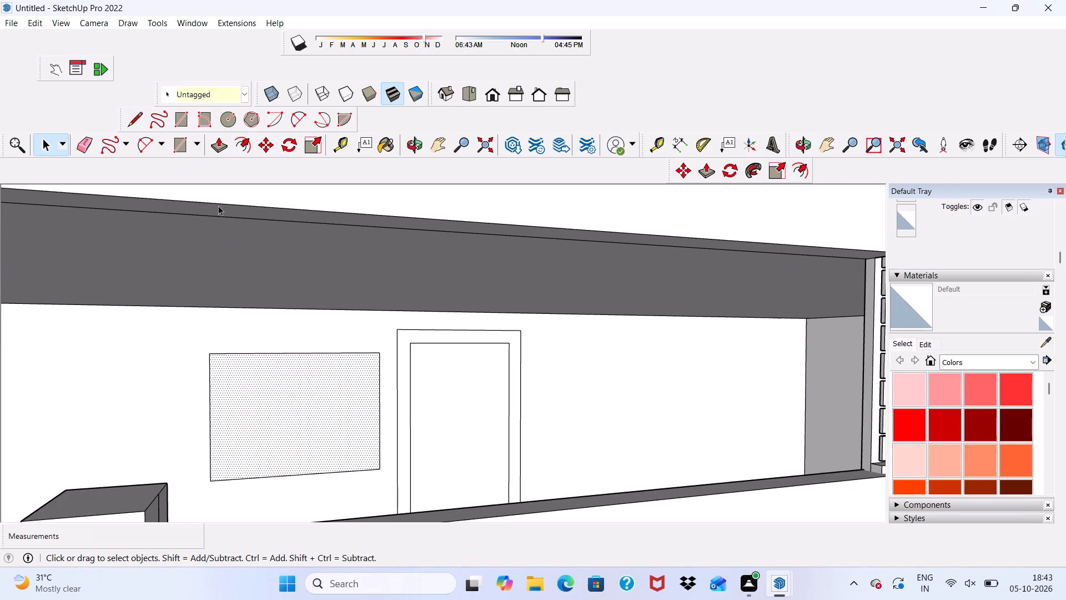
pyautogui.click(244, 134)
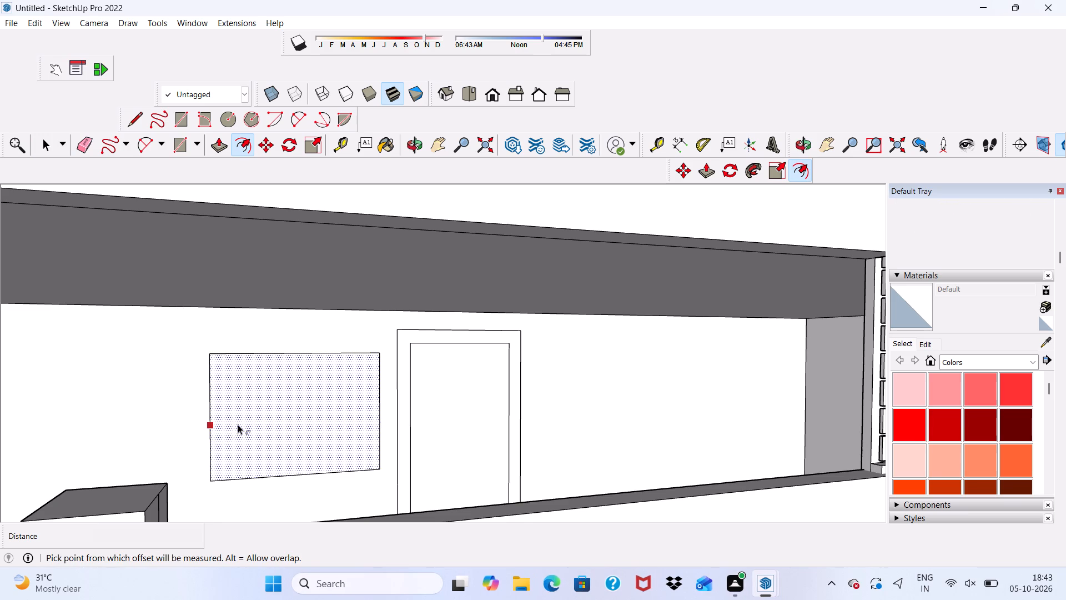
pyautogui.click(238, 424)
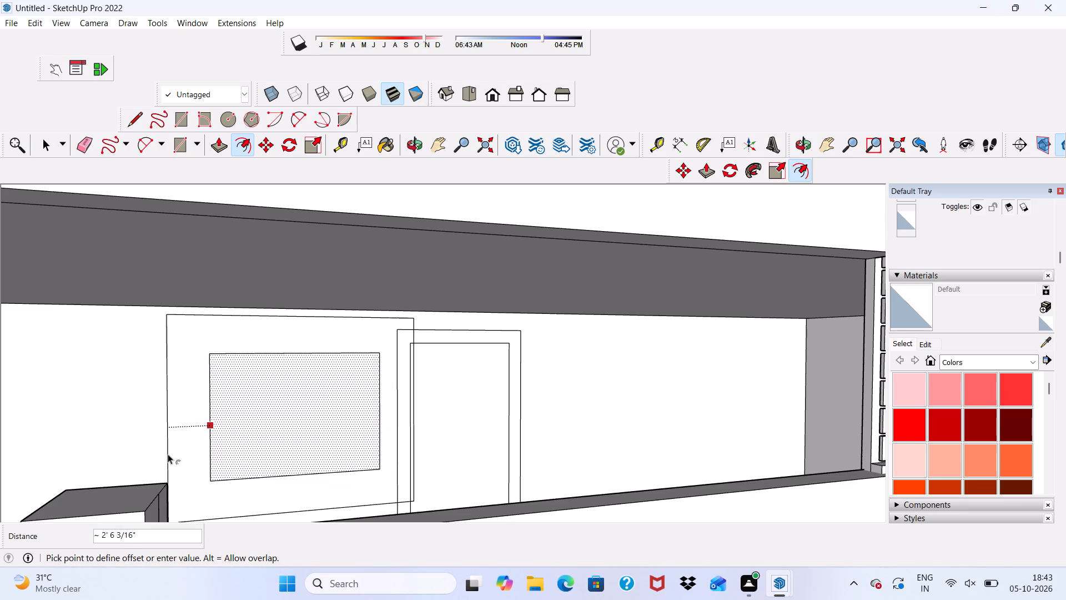
pyautogui.scroll(1, 168, 454)
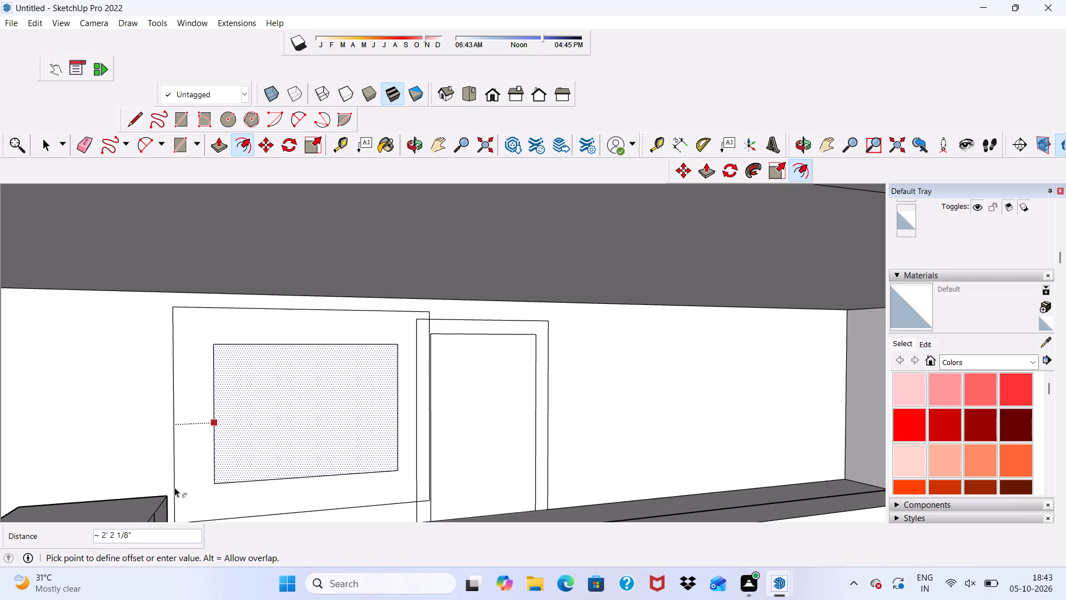
pyautogui.scroll(-1, 209, 445)
pyautogui.scroll(1, 210, 445)
pyautogui.scroll(-2, 212, 445)
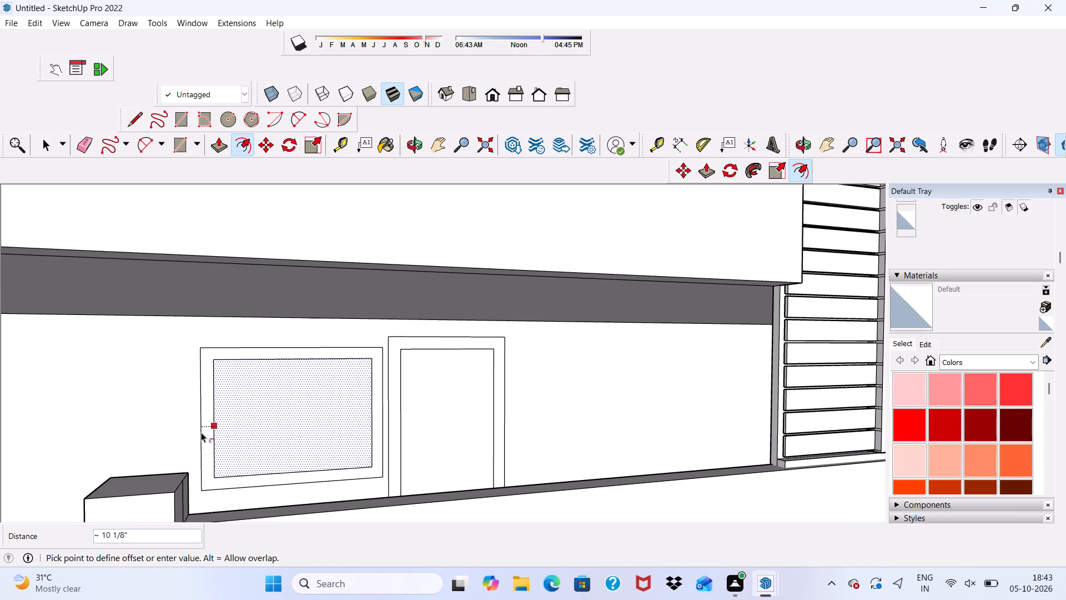
pyautogui.click(202, 429)
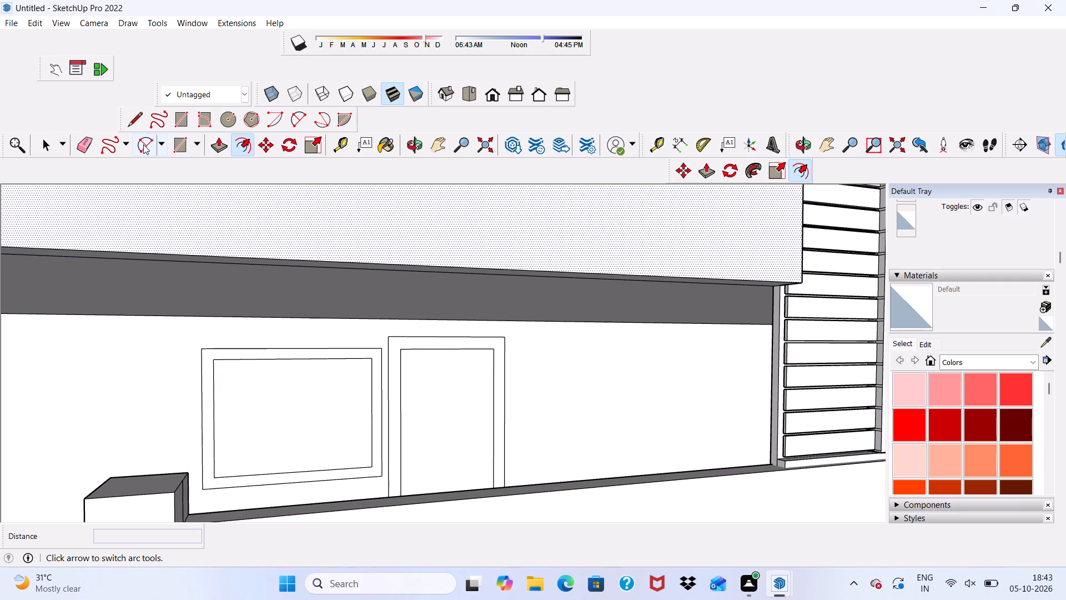
pyautogui.scroll(-7, 164, 276)
pyautogui.scroll(1, 283, 336)
pyautogui.scroll(-4, 360, 297)
pyautogui.press('space')
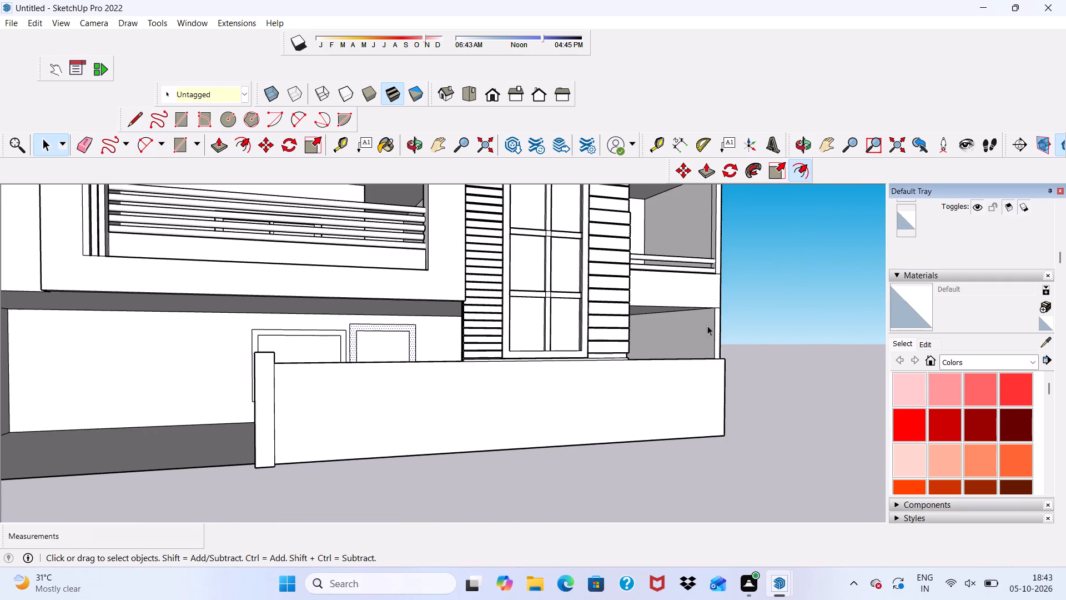
# Draw a narrow vertical mullion rectangle about 8' 4" high down the middle of the window's inner opening.
pyautogui.click(786, 330)
pyautogui.moveTo(741, 386); pyautogui.dragTo(638, 409, button='middle')
pyautogui.scroll(3, 228, 368)
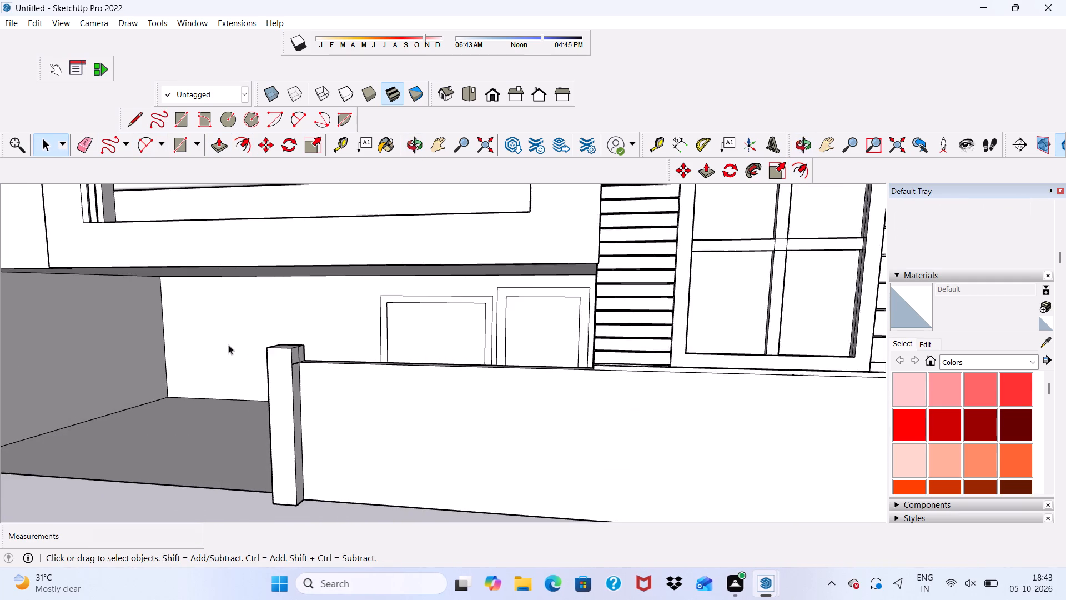
pyautogui.scroll(3, 254, 199)
pyautogui.click(179, 122)
pyautogui.scroll(2, 425, 323)
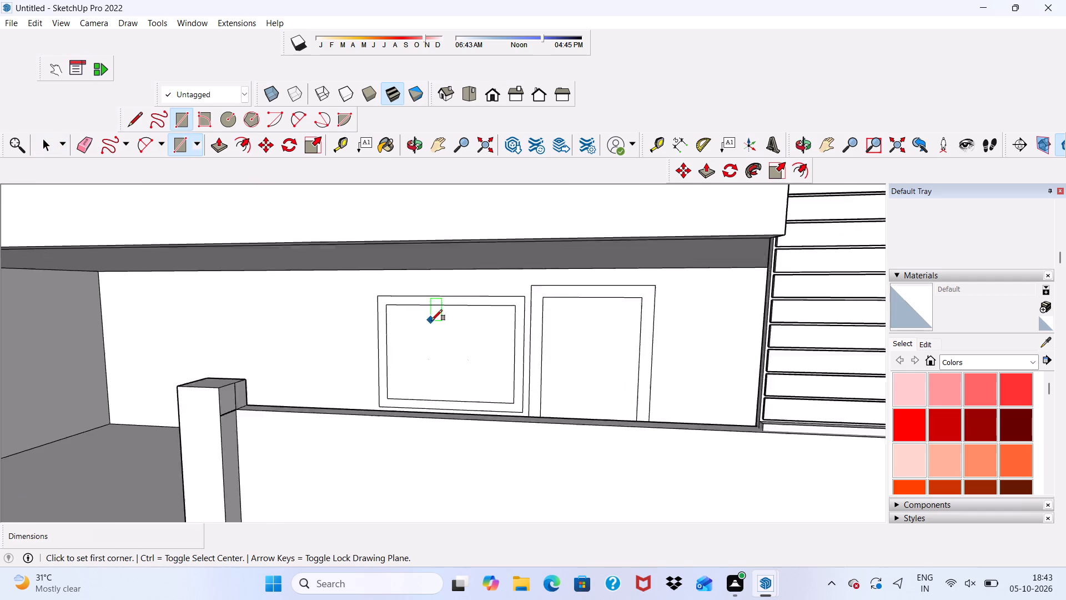
pyautogui.scroll(5, 431, 321)
pyautogui.click(450, 298)
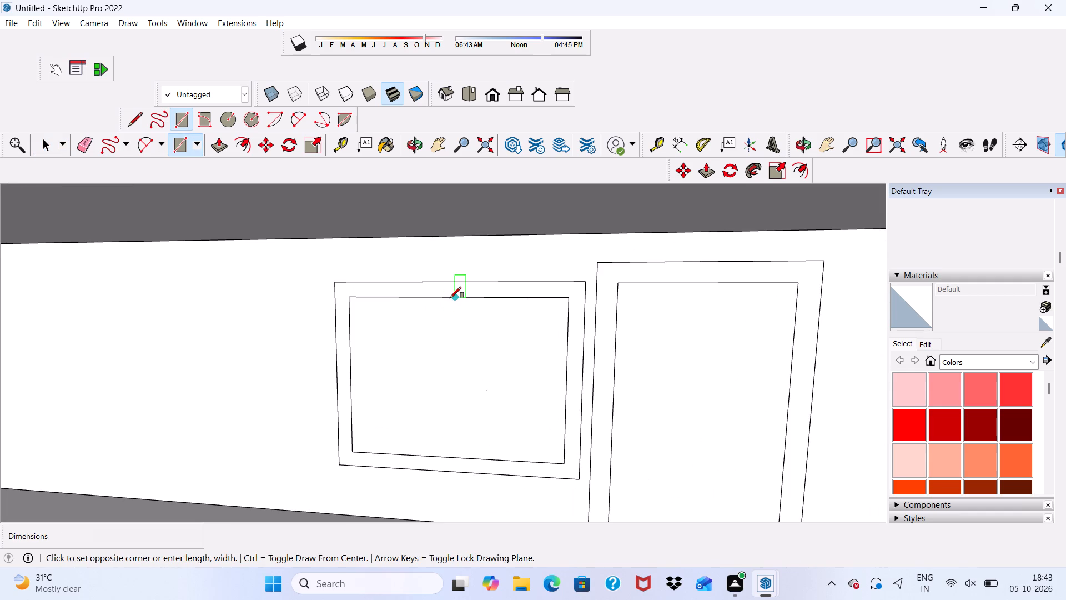
pyautogui.scroll(-5, 448, 342)
pyautogui.scroll(2, 456, 395)
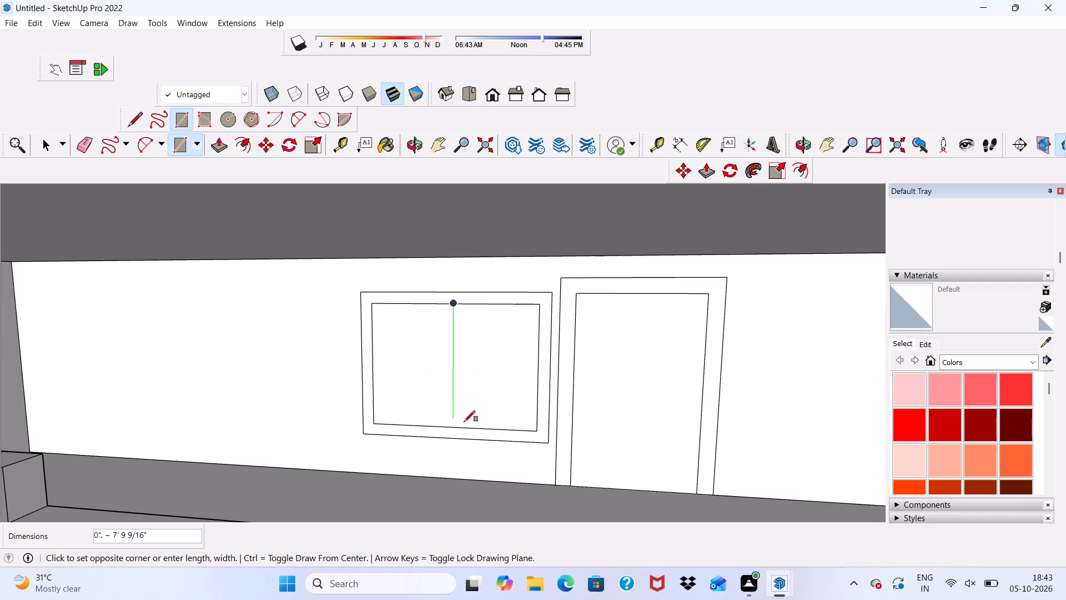
pyautogui.scroll(4, 468, 431)
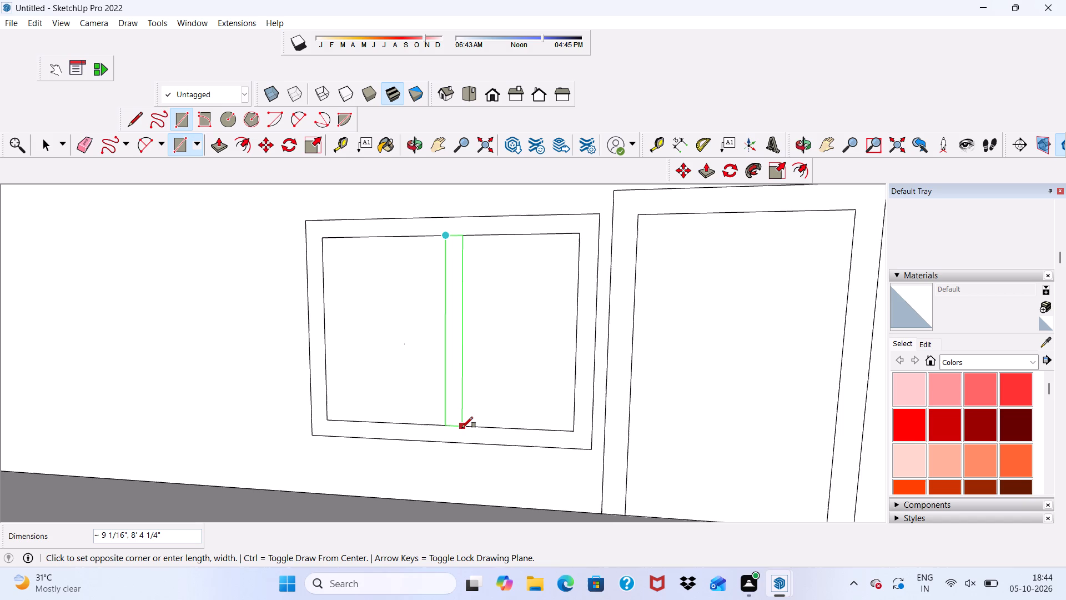
pyautogui.click(457, 427)
pyautogui.press('space')
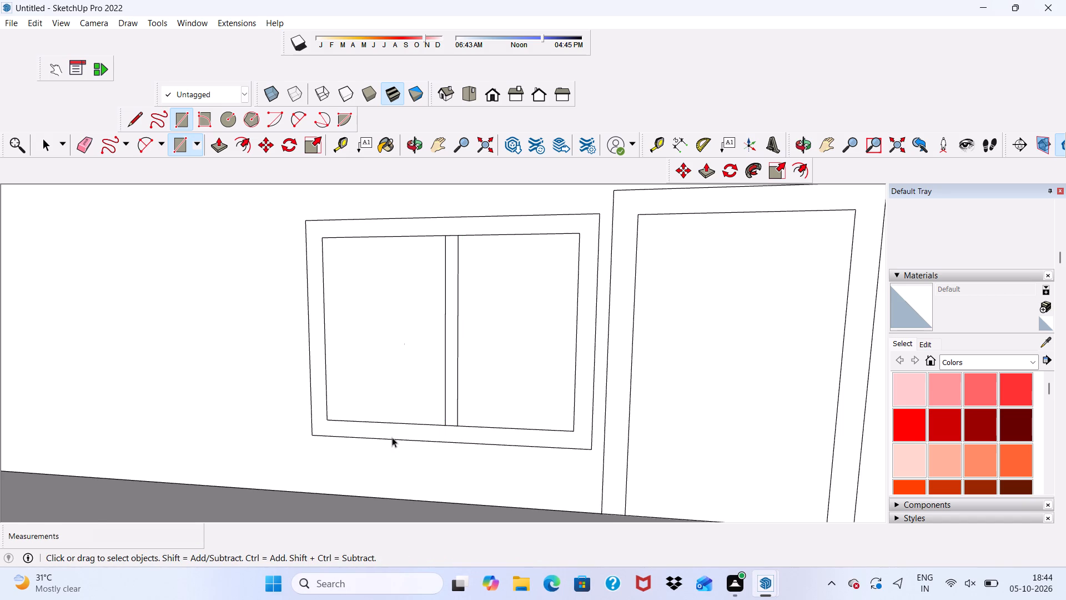
# Pull the ground-floor window's outer frame face out 3" from the wall.
pyautogui.click(366, 434)
pyautogui.scroll(2, 237, 249)
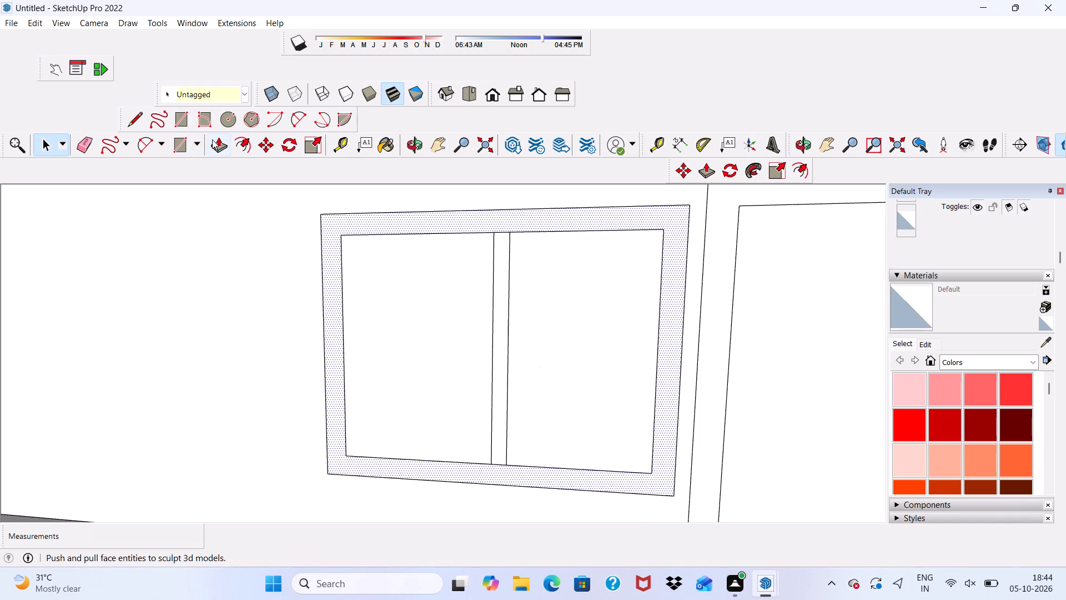
pyautogui.click(212, 139)
pyautogui.click(346, 460)
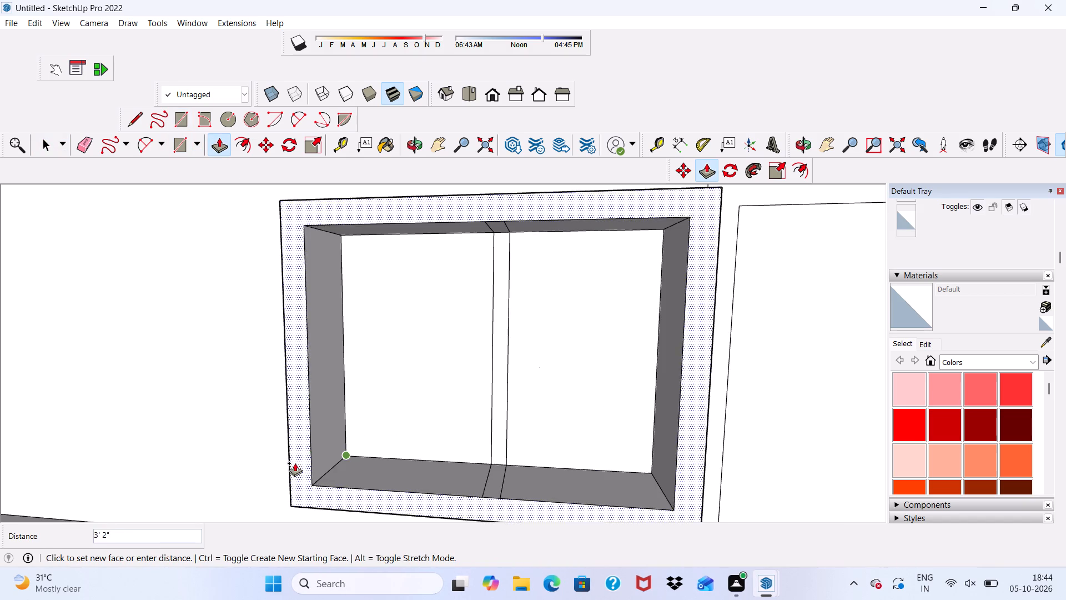
pyautogui.write('3"')
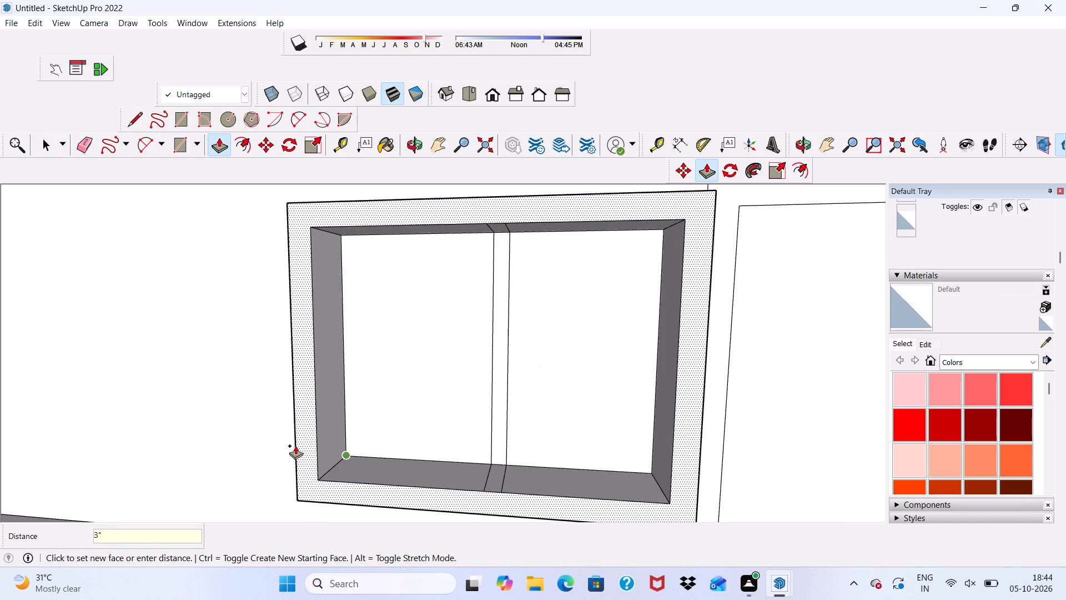
pyautogui.press('Return')
# Pull the window's centre mullion out 3", flush with the surrounding frame.
pyautogui.scroll(6, 465, 394)
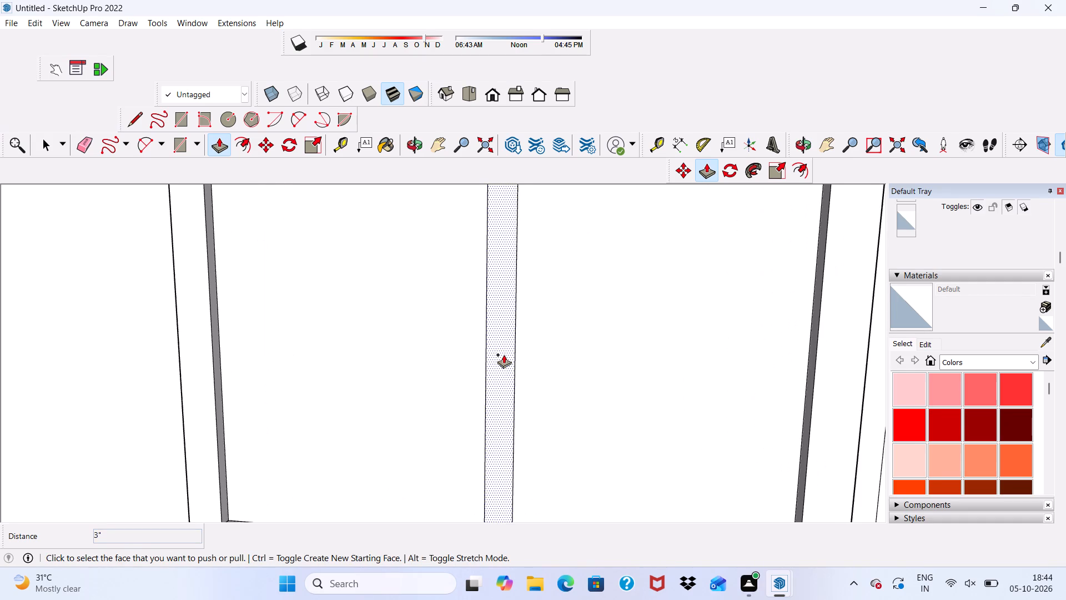
pyautogui.click(504, 354)
pyautogui.scroll(1, 238, 327)
pyautogui.scroll(-2, 219, 324)
pyautogui.moveTo(240, 319); pyautogui.dragTo(490, 310, button='middle')
pyautogui.middleClick(490, 310)
pyautogui.scroll(-1, 208, 325)
pyautogui.scroll(1, 203, 335)
pyautogui.scroll(-2, 203, 339)
pyautogui.scroll(1, 215, 328)
pyautogui.scroll(-9, 215, 329)
pyautogui.scroll(1, 313, 291)
pyautogui.scroll(-9, 311, 292)
pyautogui.moveTo(304, 317); pyautogui.dragTo(147, 316, button='middle')
pyautogui.middleClick(147, 316)
pyautogui.click(371, 324)
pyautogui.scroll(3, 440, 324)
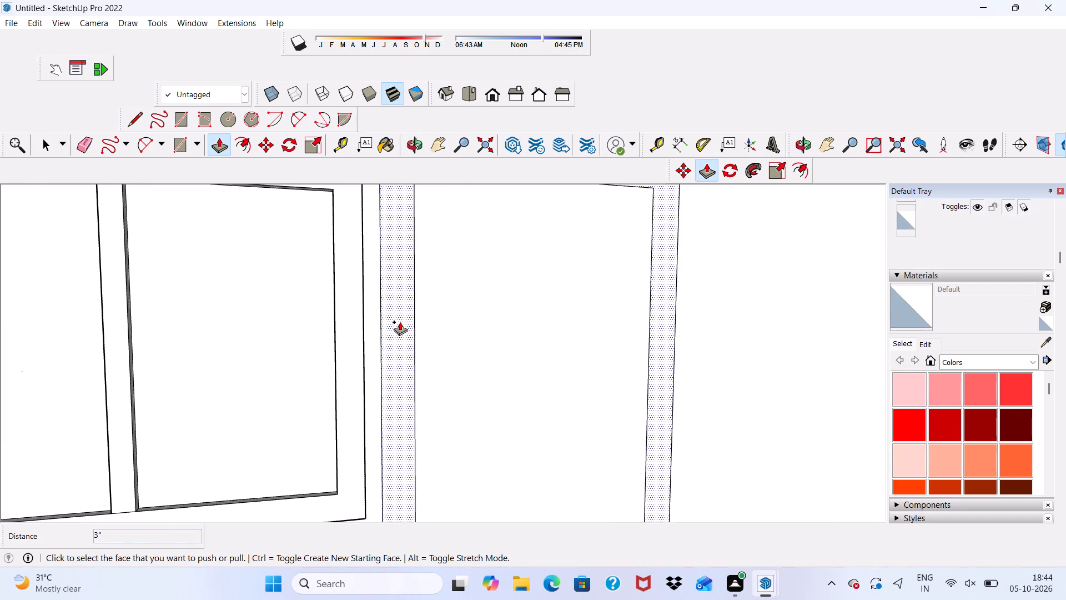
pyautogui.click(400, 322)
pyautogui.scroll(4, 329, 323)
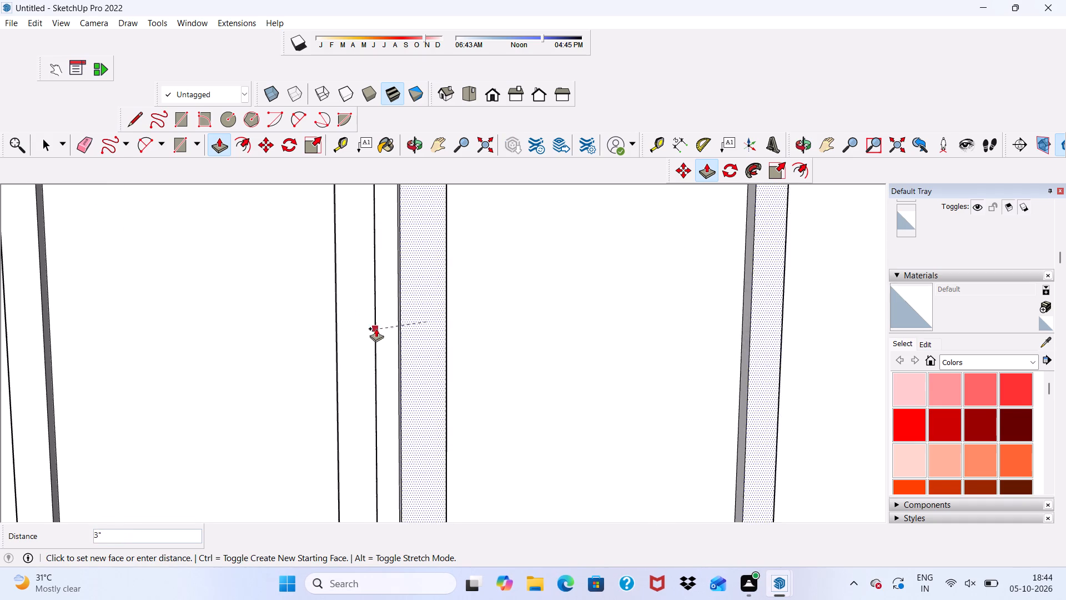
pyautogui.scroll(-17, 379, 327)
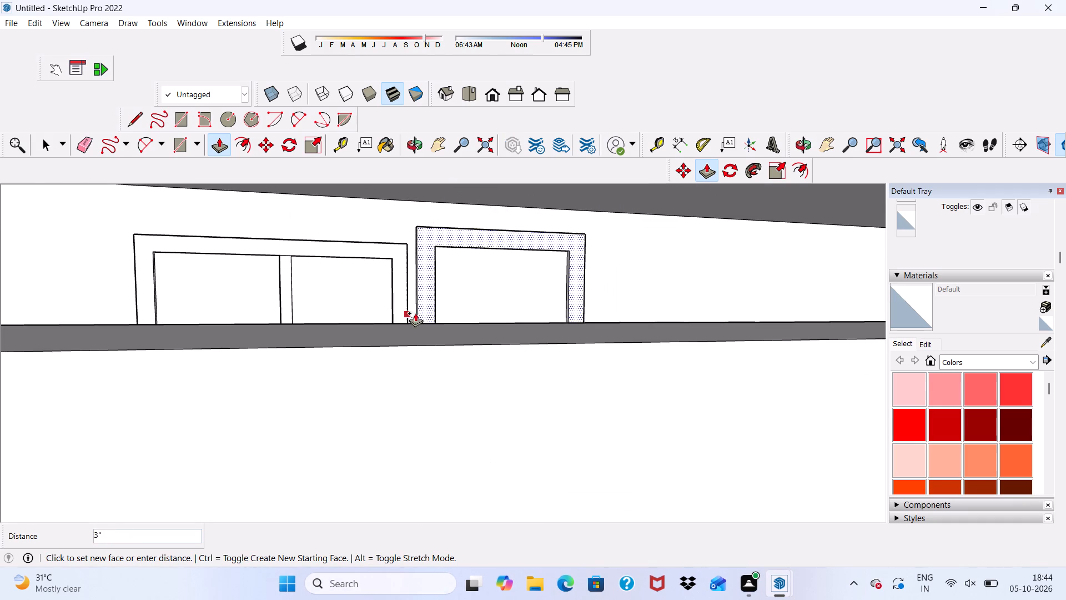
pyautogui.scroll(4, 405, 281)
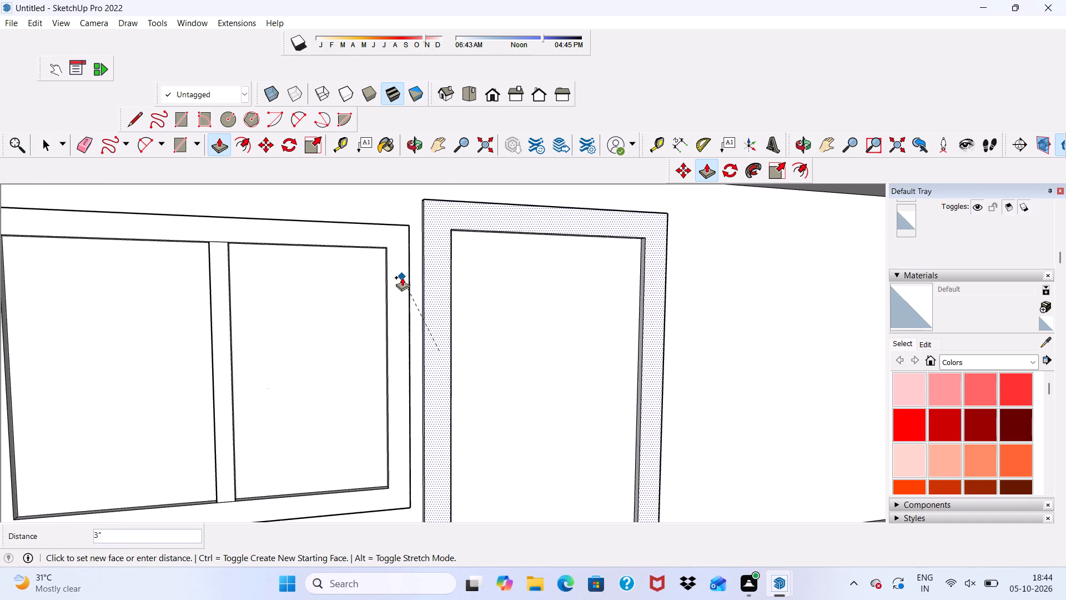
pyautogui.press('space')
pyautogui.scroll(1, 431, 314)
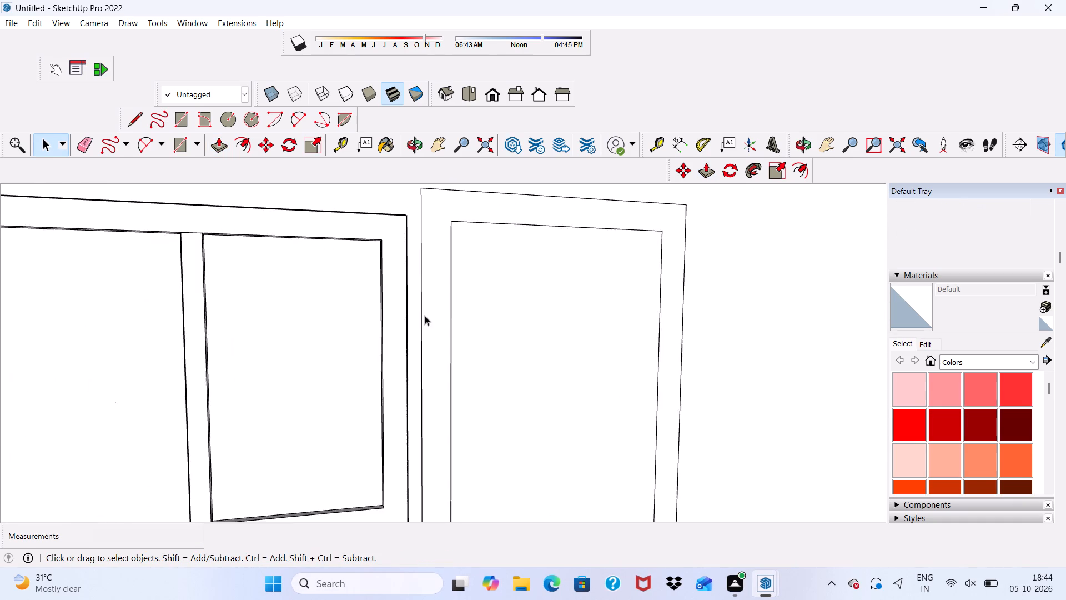
# Push the ground-floor door's inner panel face 3" into the wall, leaving the surrounding door frame face in place.
pyautogui.scroll(-2, 425, 316)
pyautogui.moveTo(425, 326); pyautogui.dragTo(392, 323, button='middle')
pyautogui.scroll(-5, 457, 292)
pyautogui.scroll(1, 512, 339)
pyautogui.moveTo(544, 323); pyautogui.dragTo(515, 392, button='middle')
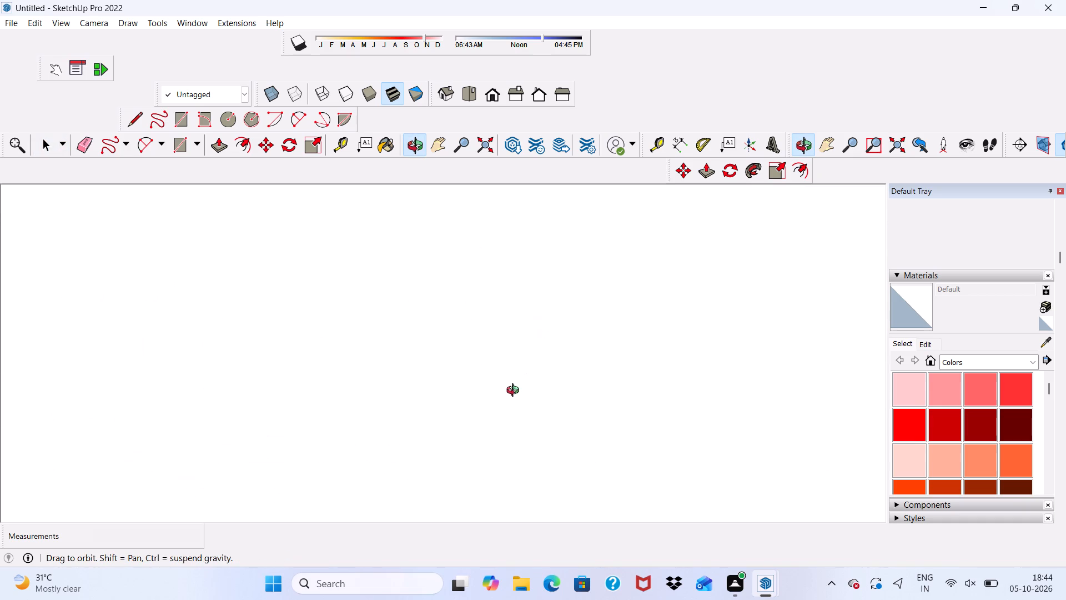
pyautogui.moveTo(515, 392); pyautogui.dragTo(489, 353, button='middle')
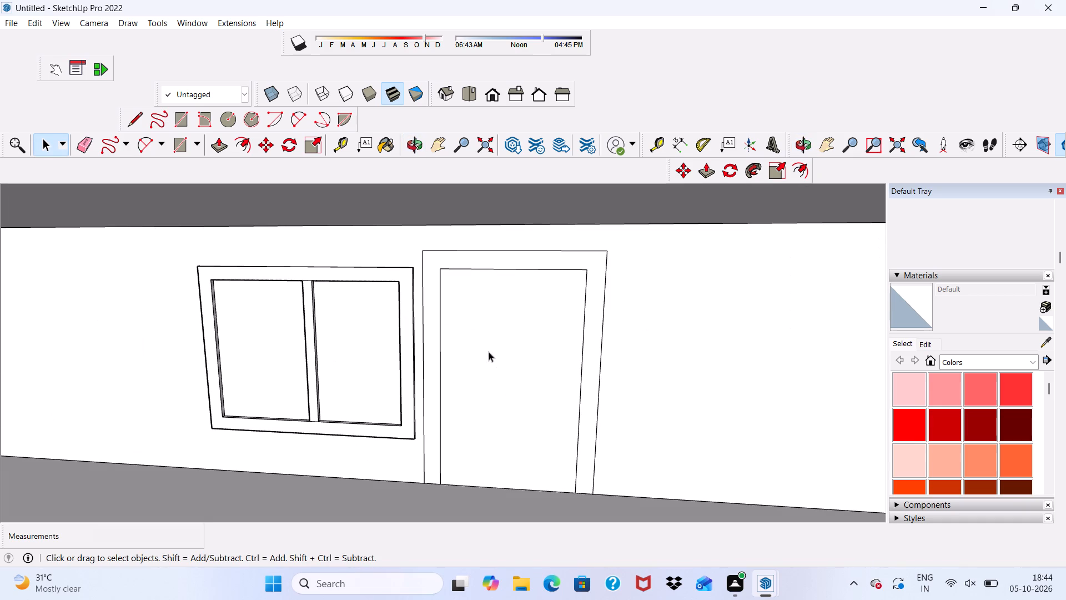
pyautogui.scroll(4, 482, 354)
pyautogui.scroll(-5, 484, 349)
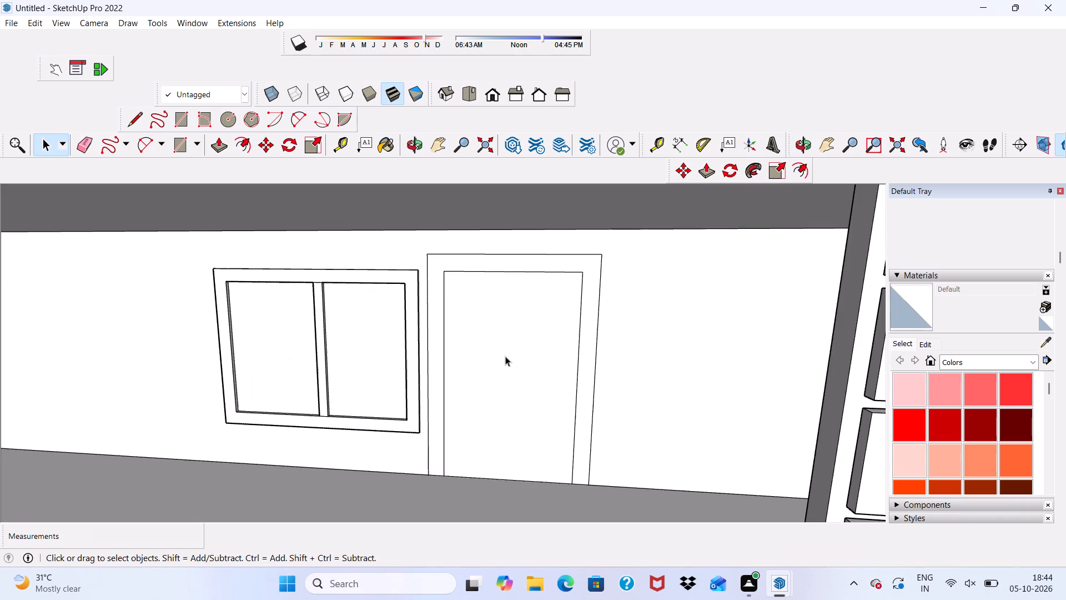
pyautogui.scroll(-1, 519, 347)
pyautogui.moveTo(519, 347); pyautogui.dragTo(526, 326, button='middle')
pyautogui.scroll(4, 523, 326)
pyautogui.click(498, 340)
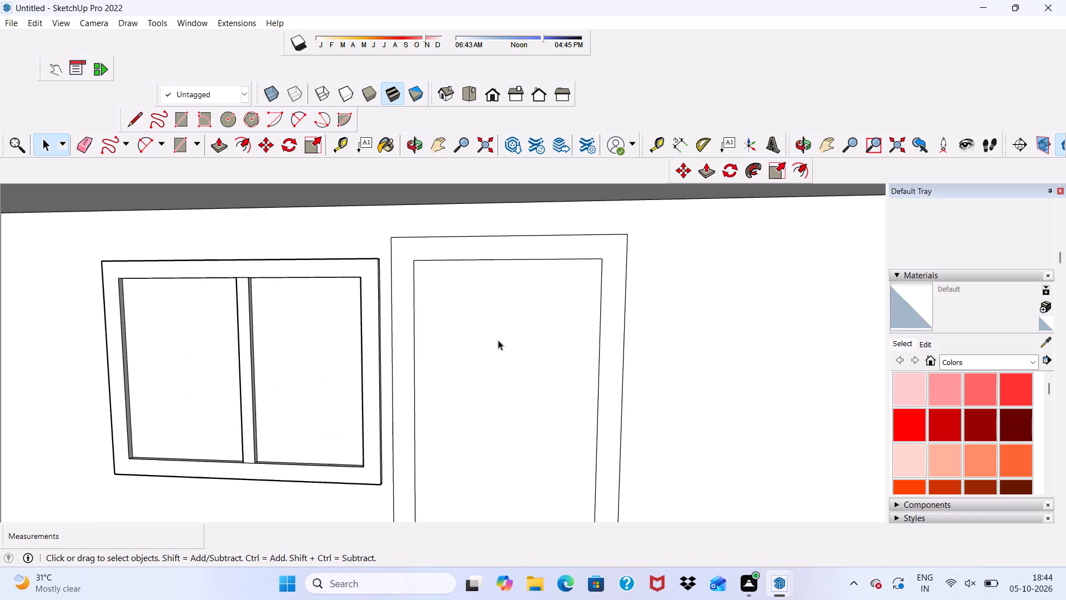
pyautogui.click(208, 141)
pyautogui.scroll(5, 487, 320)
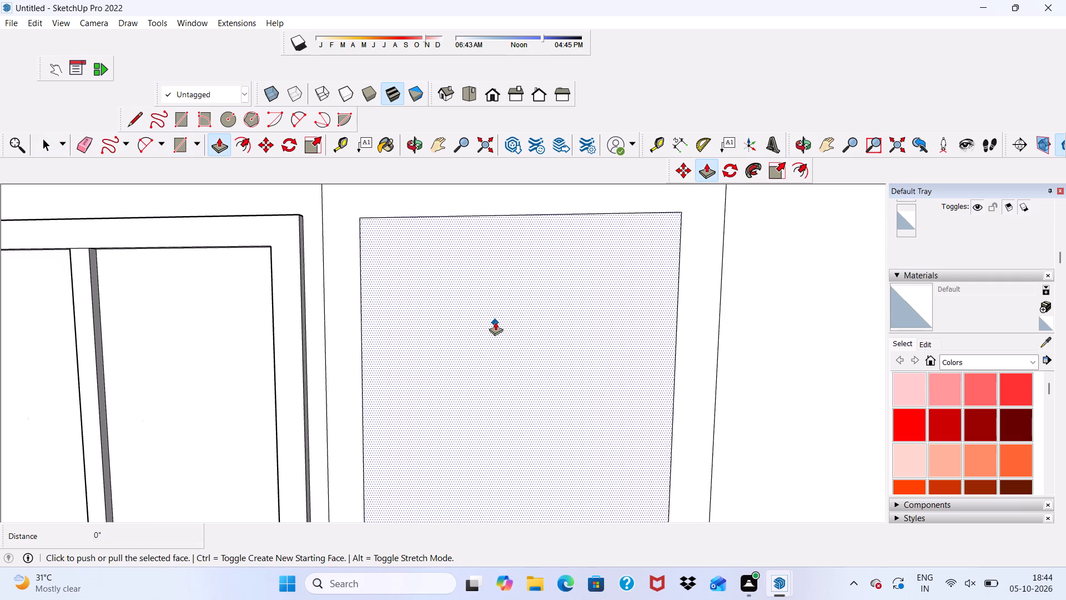
pyautogui.click(493, 318)
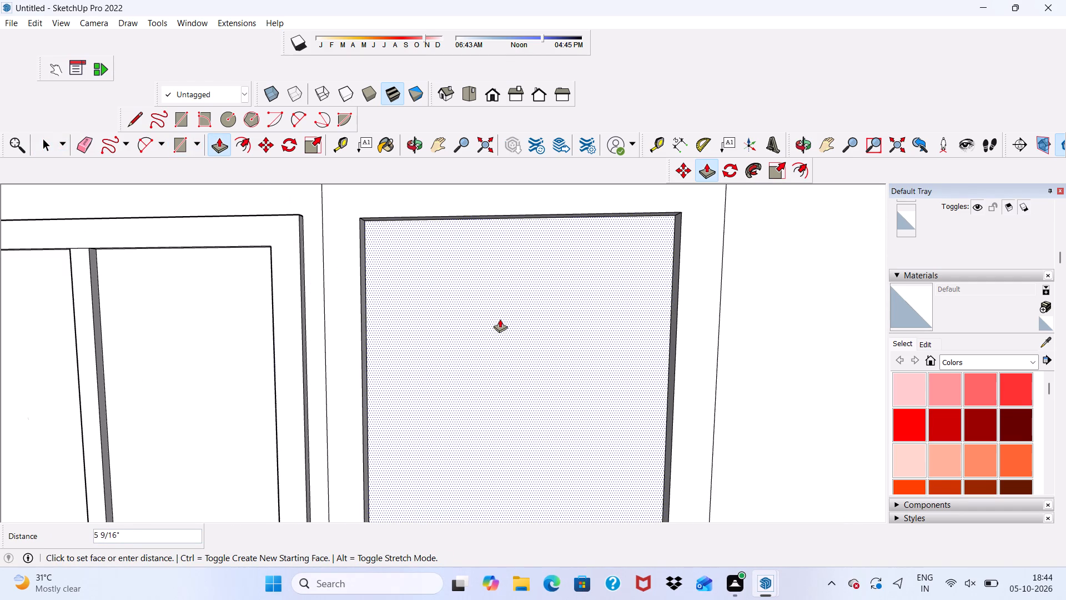
pyautogui.write('3"')
pyautogui.press('Return')
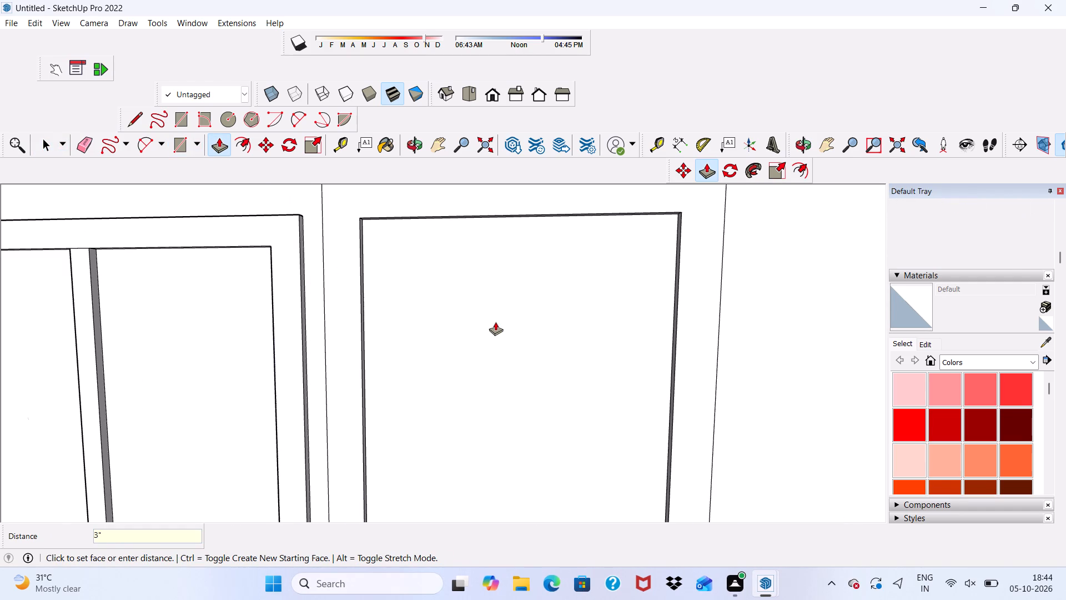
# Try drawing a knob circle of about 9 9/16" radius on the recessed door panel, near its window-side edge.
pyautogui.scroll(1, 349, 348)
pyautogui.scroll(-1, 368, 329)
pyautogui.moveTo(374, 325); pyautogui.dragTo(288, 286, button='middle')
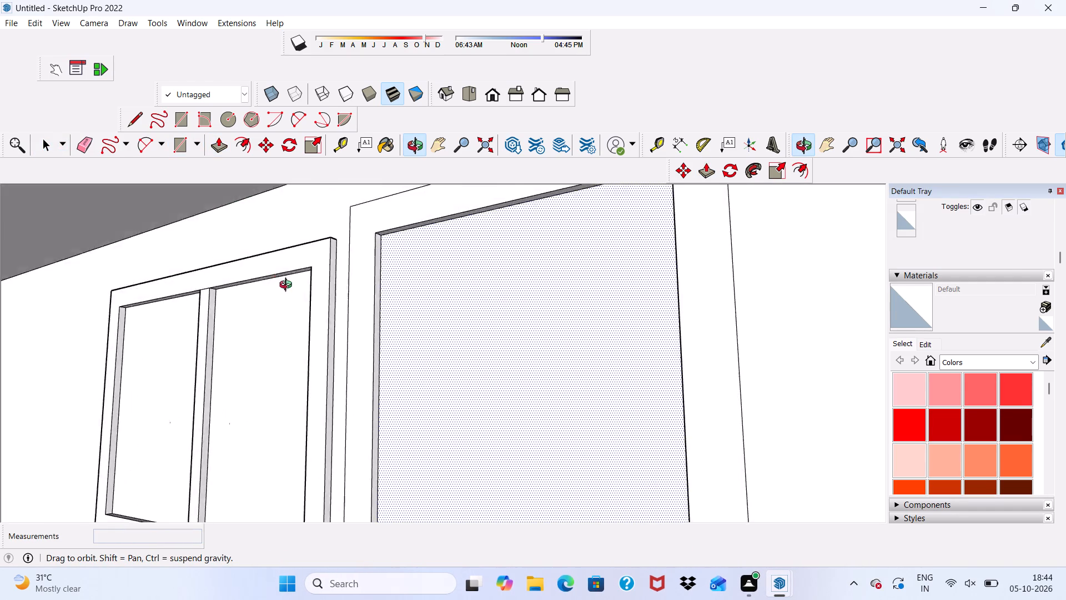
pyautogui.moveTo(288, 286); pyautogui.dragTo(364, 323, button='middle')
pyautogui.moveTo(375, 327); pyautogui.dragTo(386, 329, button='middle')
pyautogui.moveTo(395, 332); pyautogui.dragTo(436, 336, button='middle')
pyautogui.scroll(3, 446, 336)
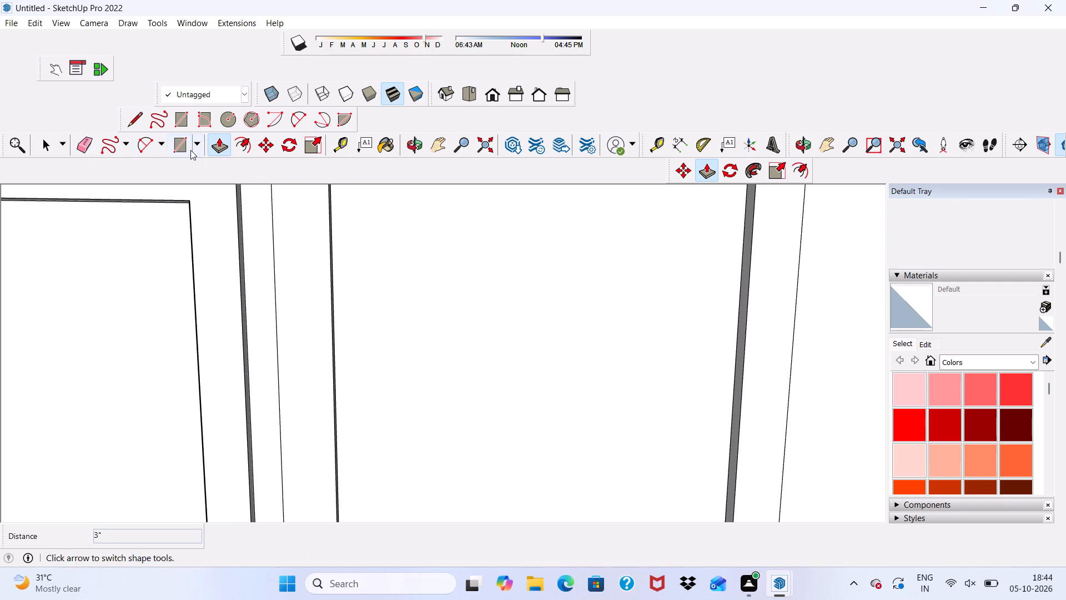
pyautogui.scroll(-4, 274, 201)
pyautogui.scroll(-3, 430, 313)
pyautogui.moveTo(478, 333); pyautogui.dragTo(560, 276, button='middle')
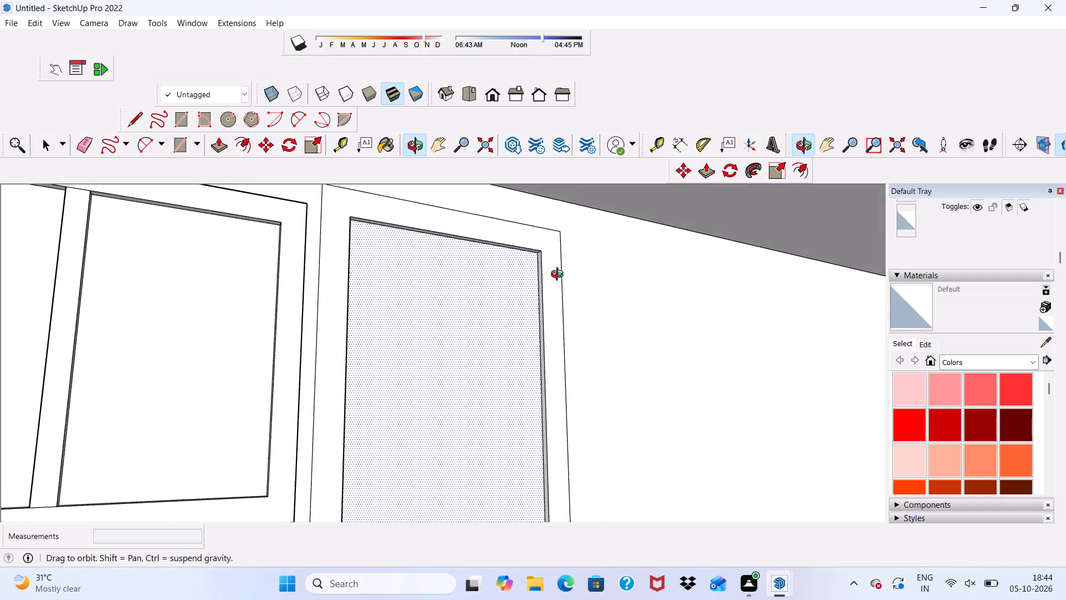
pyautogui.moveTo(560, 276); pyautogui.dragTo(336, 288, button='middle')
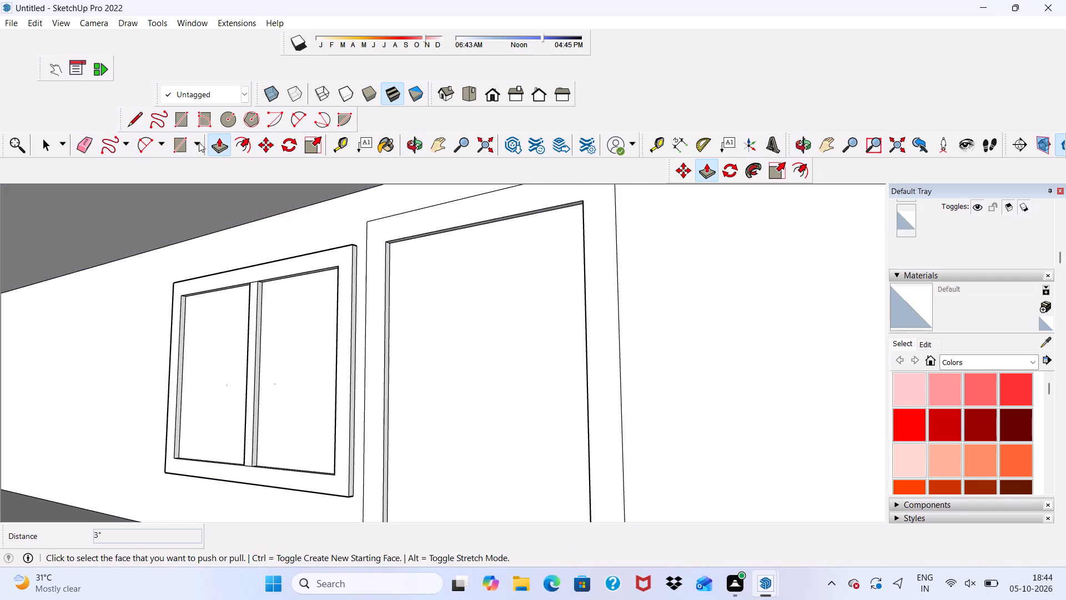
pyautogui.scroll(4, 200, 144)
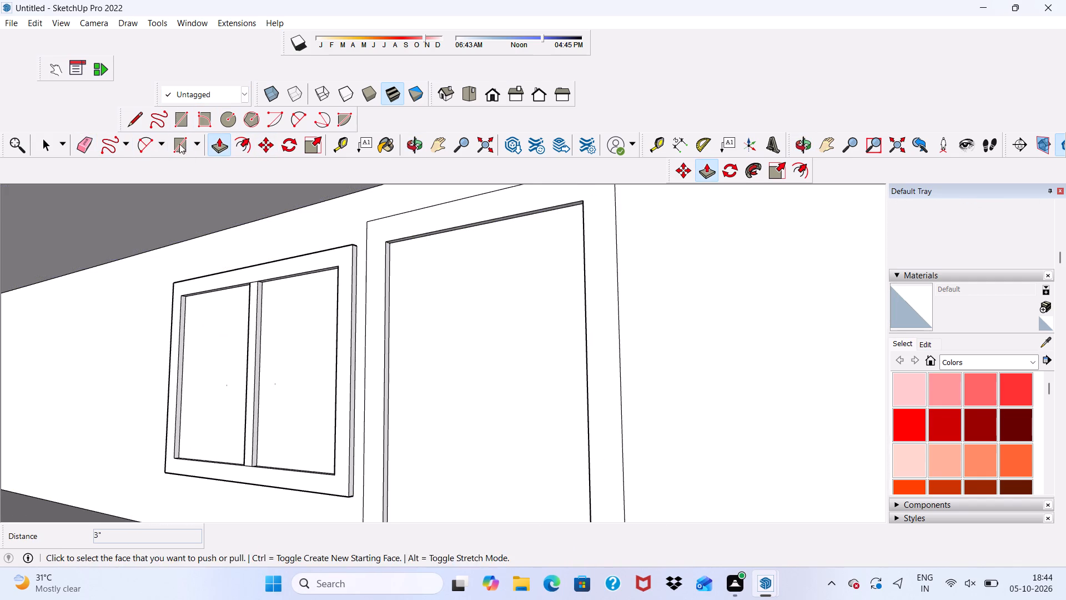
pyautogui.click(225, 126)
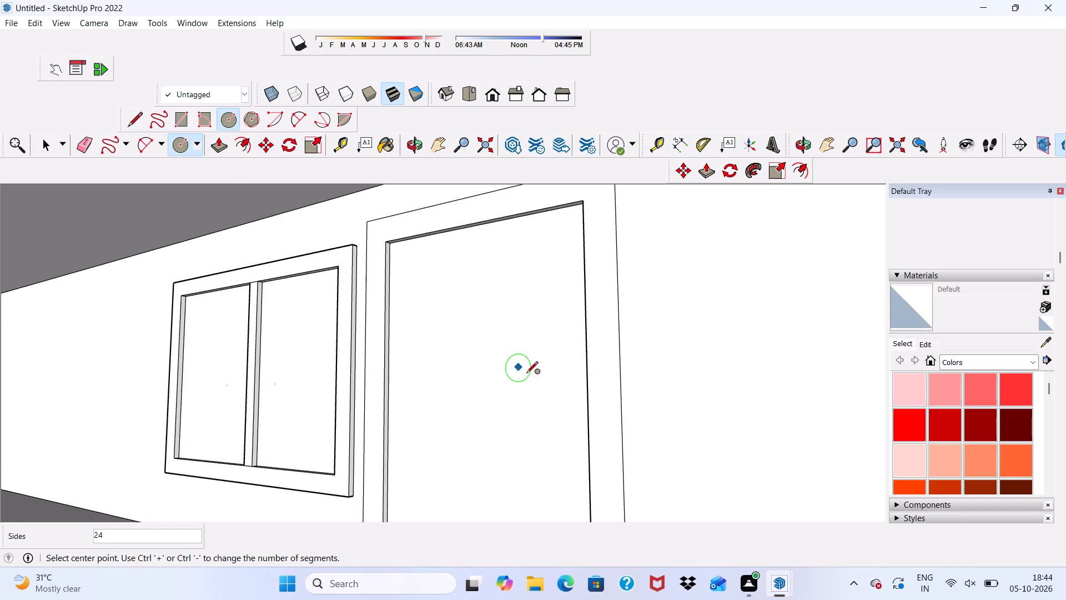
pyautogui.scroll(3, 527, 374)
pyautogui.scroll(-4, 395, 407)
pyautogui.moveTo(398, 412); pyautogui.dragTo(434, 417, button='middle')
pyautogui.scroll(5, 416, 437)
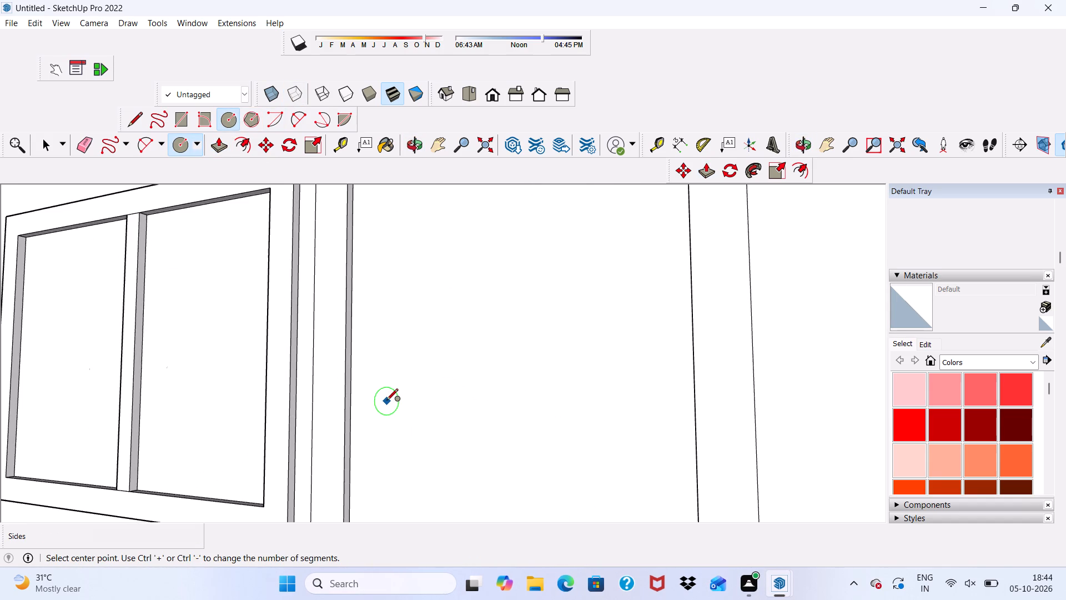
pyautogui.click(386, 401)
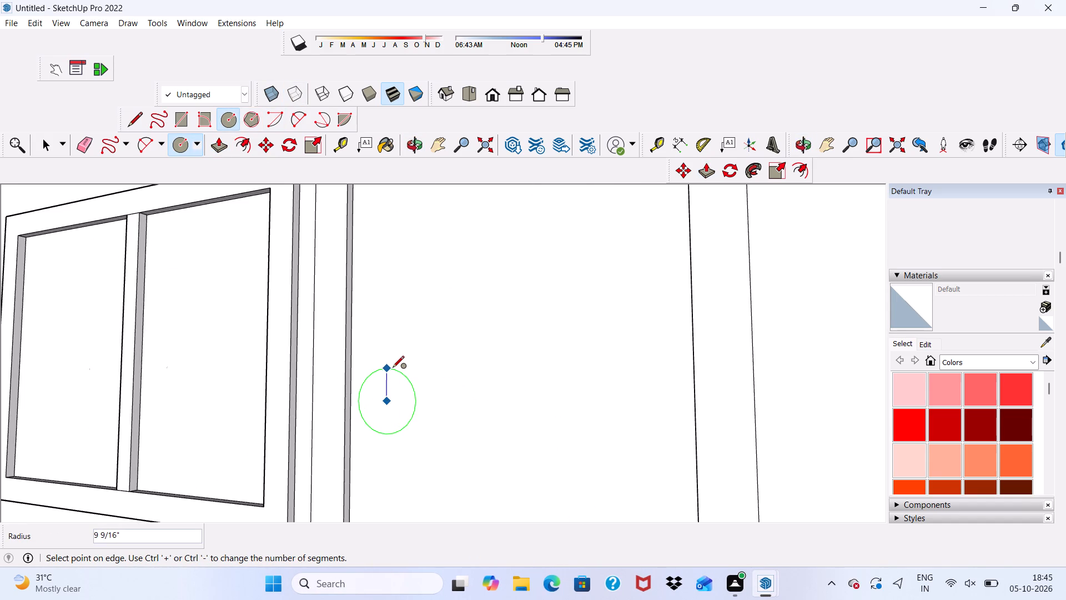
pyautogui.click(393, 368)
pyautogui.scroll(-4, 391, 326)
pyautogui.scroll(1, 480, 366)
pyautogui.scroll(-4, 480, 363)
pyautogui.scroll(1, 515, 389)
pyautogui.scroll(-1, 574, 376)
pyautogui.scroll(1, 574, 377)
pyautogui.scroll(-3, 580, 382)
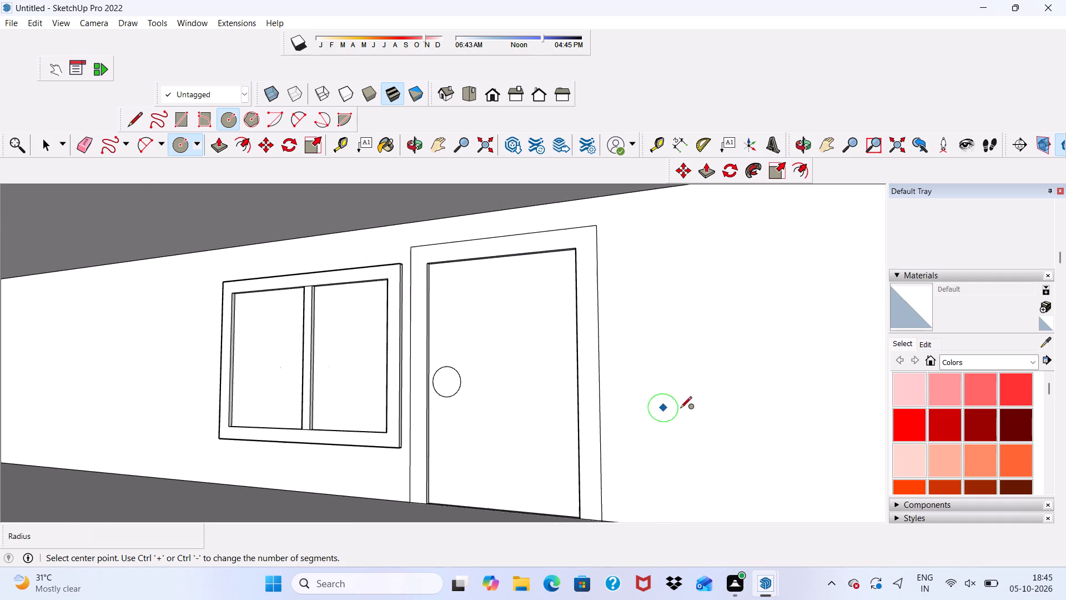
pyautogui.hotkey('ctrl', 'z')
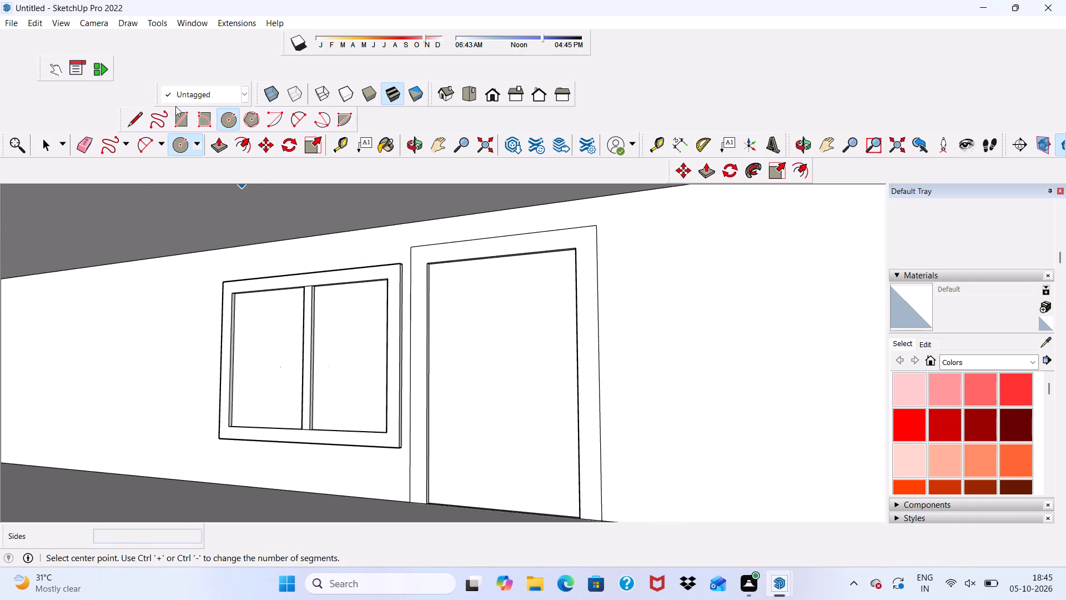
# Draw a knob circle of about 1' 3 3/4" radius on the door panel, at mid-height towards the window side.
pyautogui.click(231, 120)
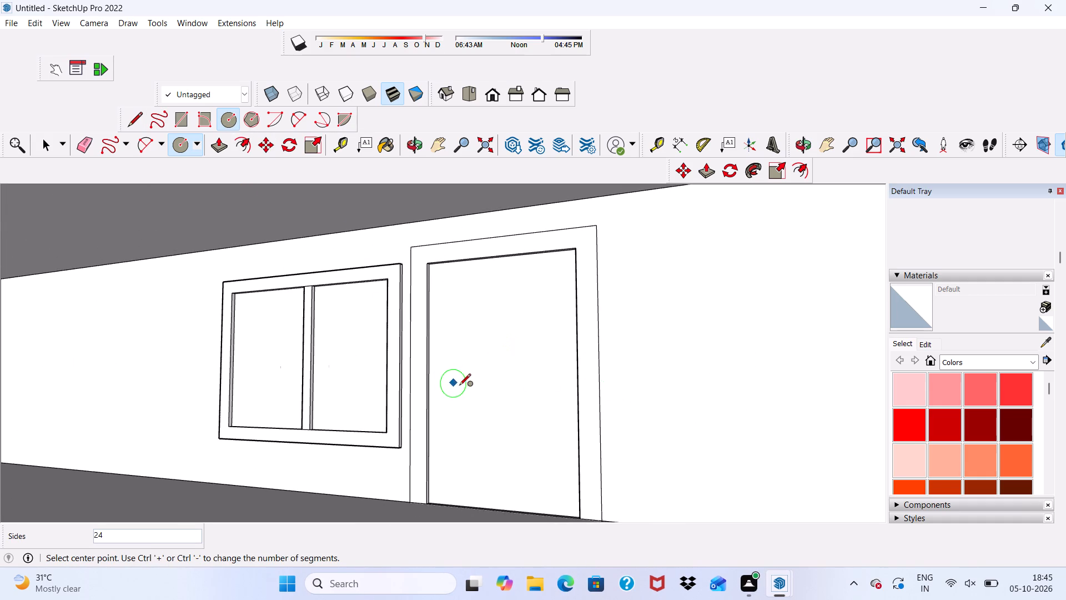
pyautogui.click(470, 391)
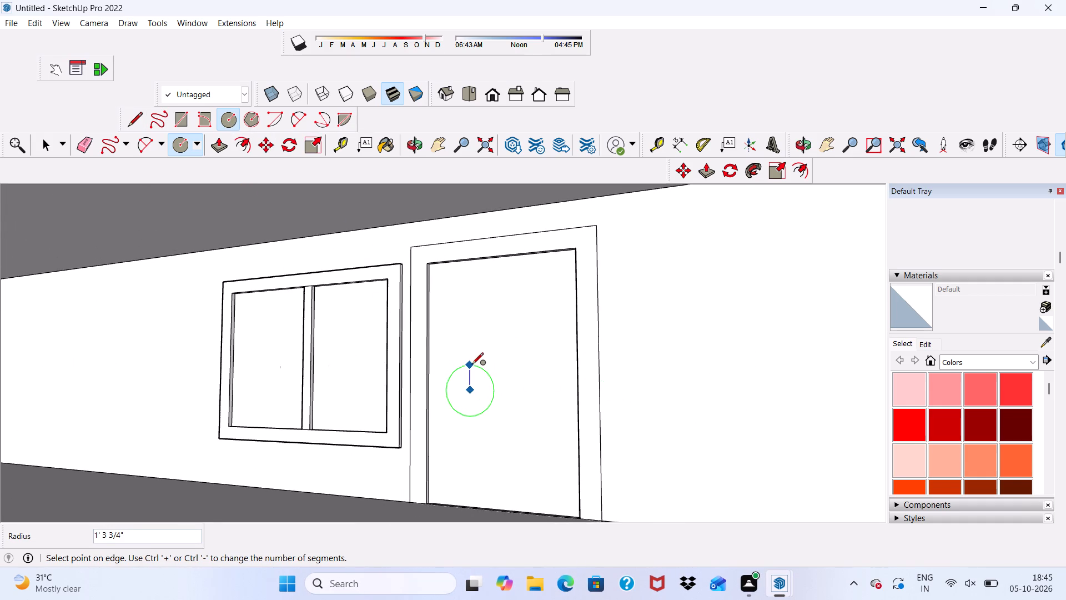
pyautogui.click(472, 365)
pyautogui.press('space')
# Pull the circular knob face out 3" from the door panel.
pyautogui.click(211, 144)
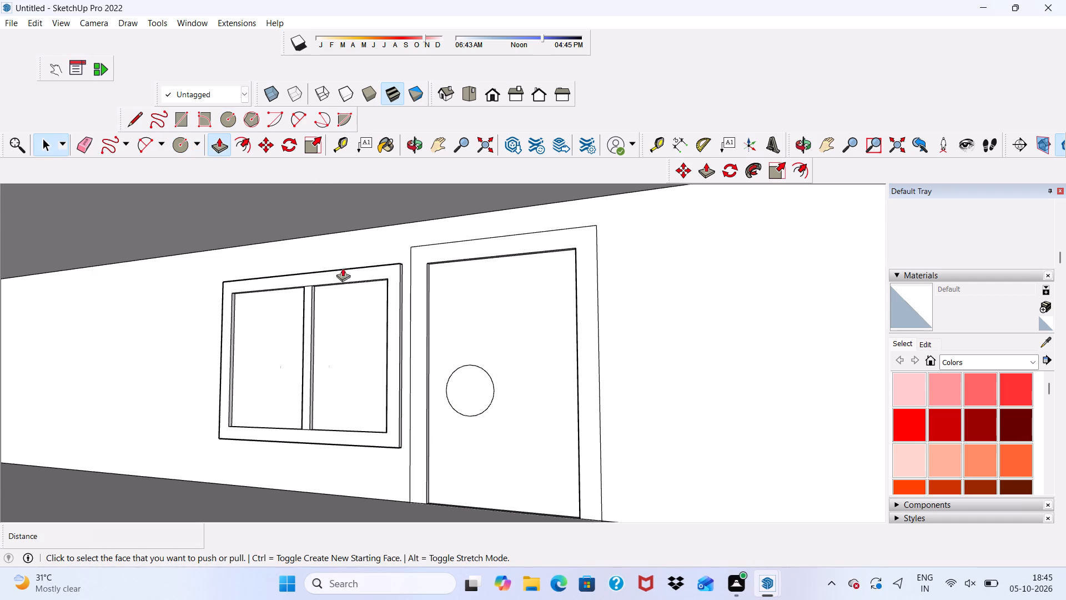
pyautogui.scroll(3, 525, 399)
pyautogui.click(461, 373)
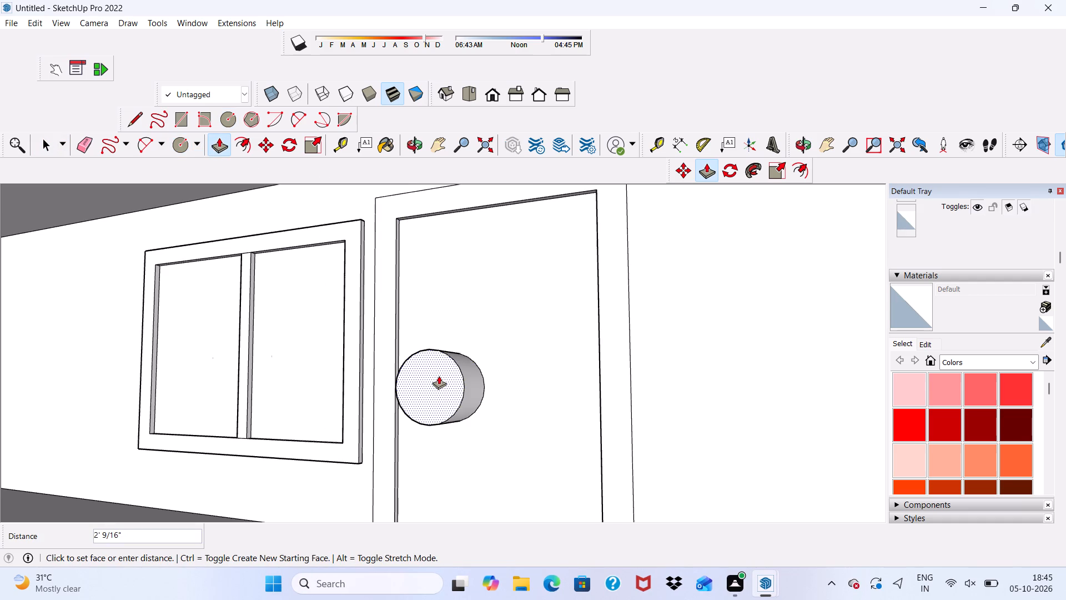
pyautogui.press('3')
pyautogui.hotkey('shift', '"')
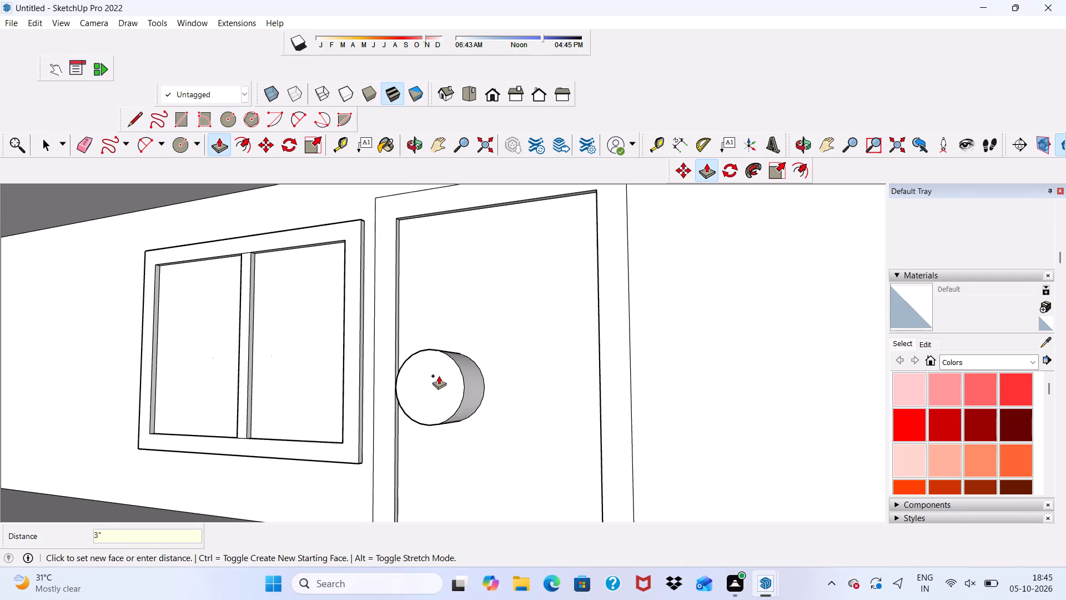
pyautogui.press('Return')
pyautogui.press('space')
# Examine the door, its round knob and the window in the front view and at an angle, including the house's underside.
pyautogui.scroll(-11, 449, 348)
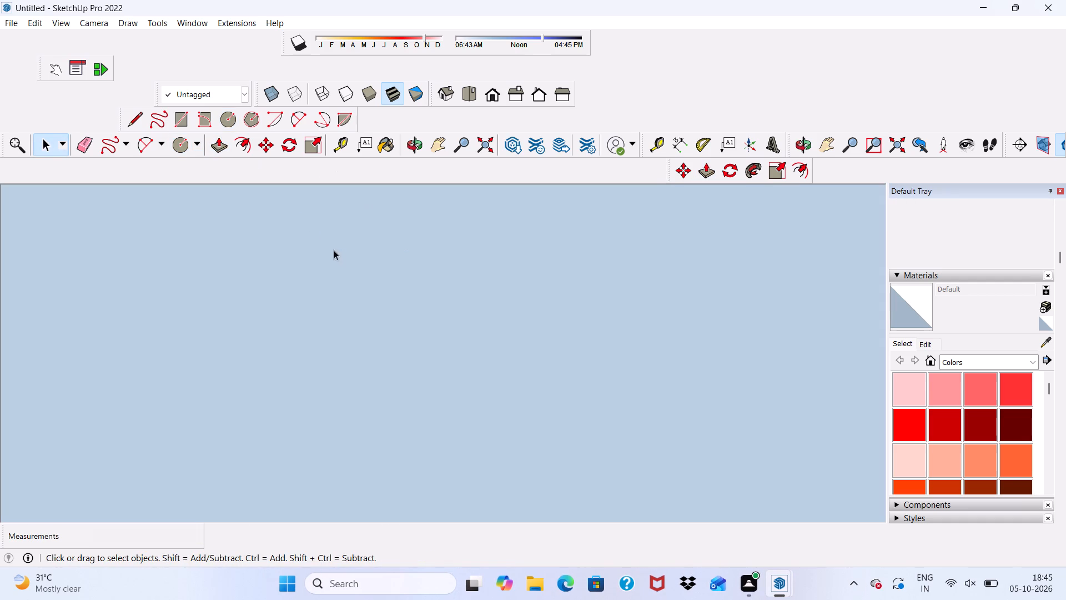
pyautogui.click(498, 91)
pyautogui.scroll(-6, 475, 158)
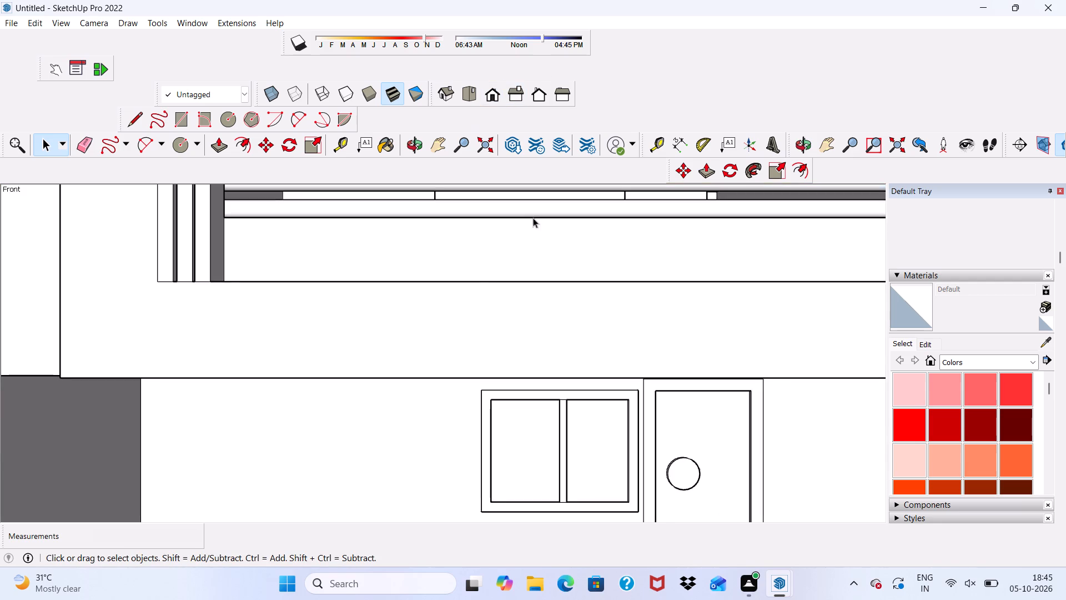
pyautogui.scroll(-5, 533, 218)
pyautogui.scroll(1, 462, 261)
pyautogui.scroll(-4, 455, 271)
pyautogui.moveTo(559, 308); pyautogui.dragTo(625, 368, button='middle')
pyautogui.scroll(6, 599, 373)
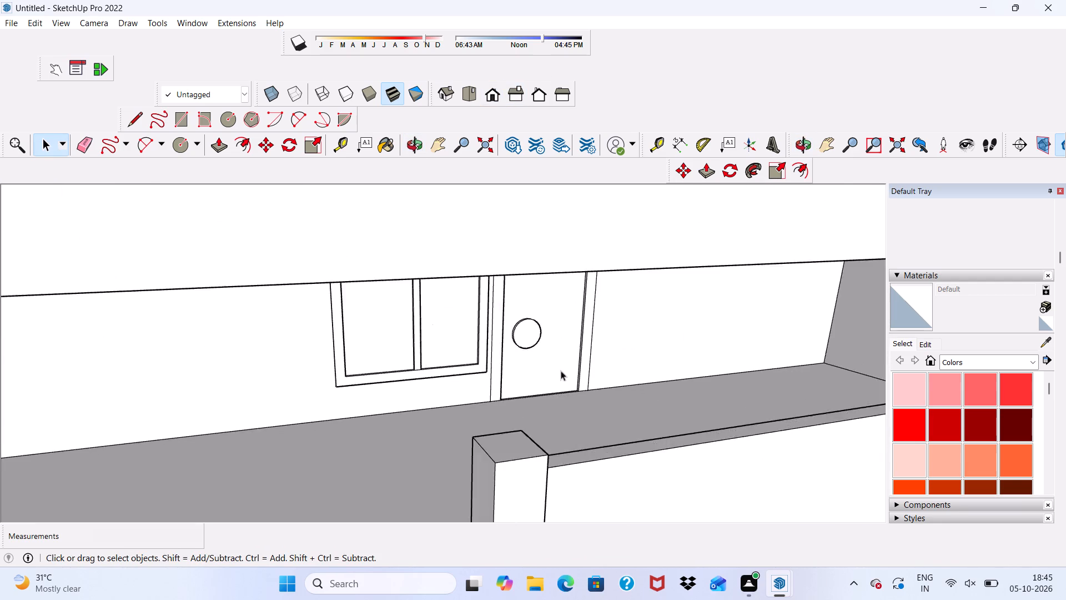
pyautogui.scroll(10, 561, 371)
pyautogui.moveTo(449, 327); pyautogui.dragTo(395, 298, button='middle')
pyautogui.middleClick(391, 296)
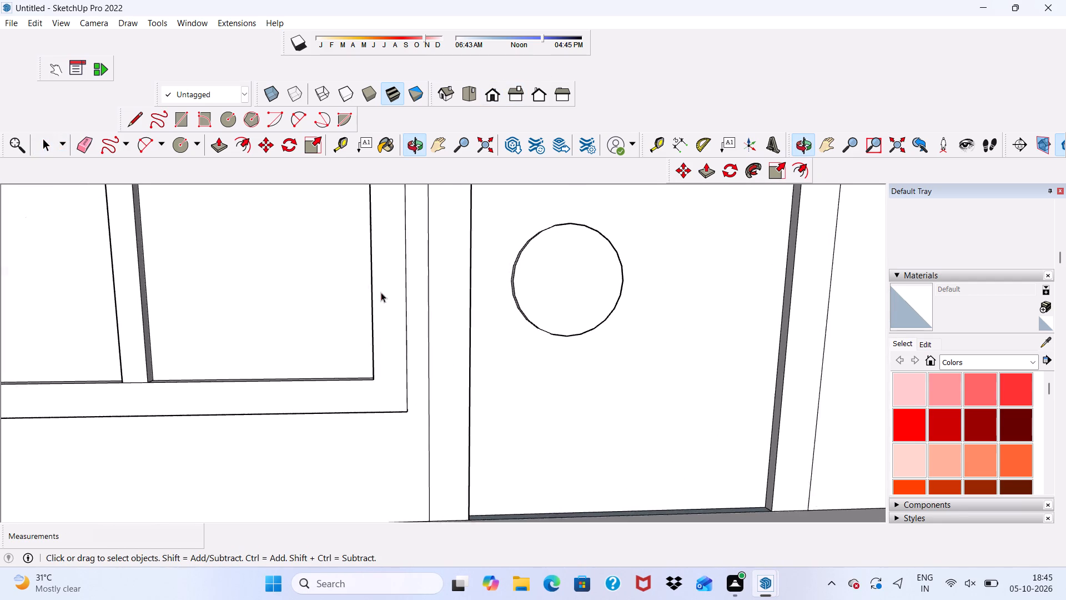
pyautogui.scroll(-10, 130, 158)
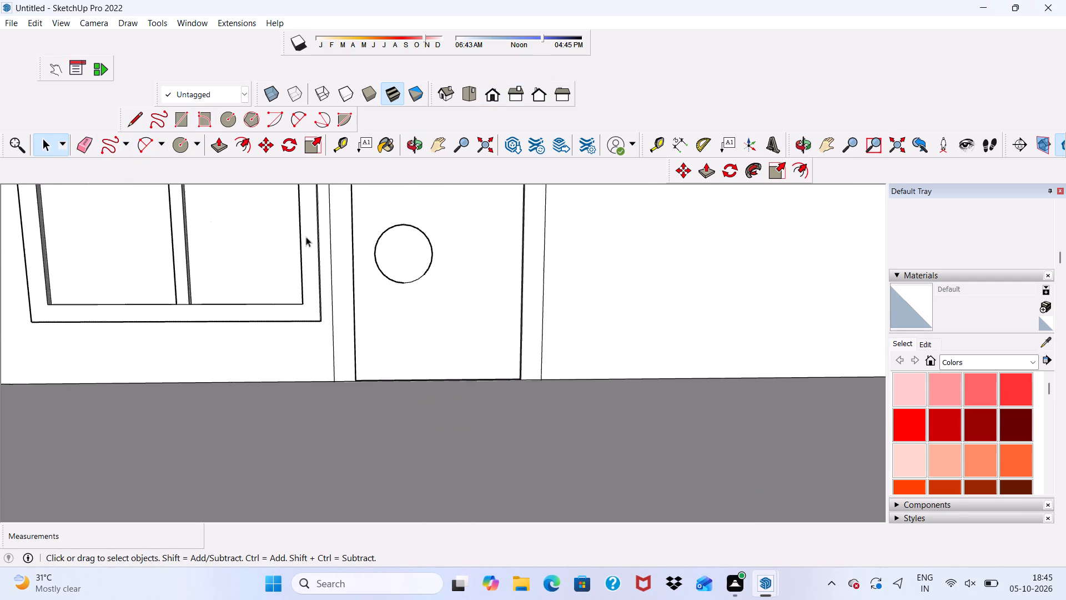
pyautogui.scroll(-8, 306, 237)
pyautogui.click(486, 96)
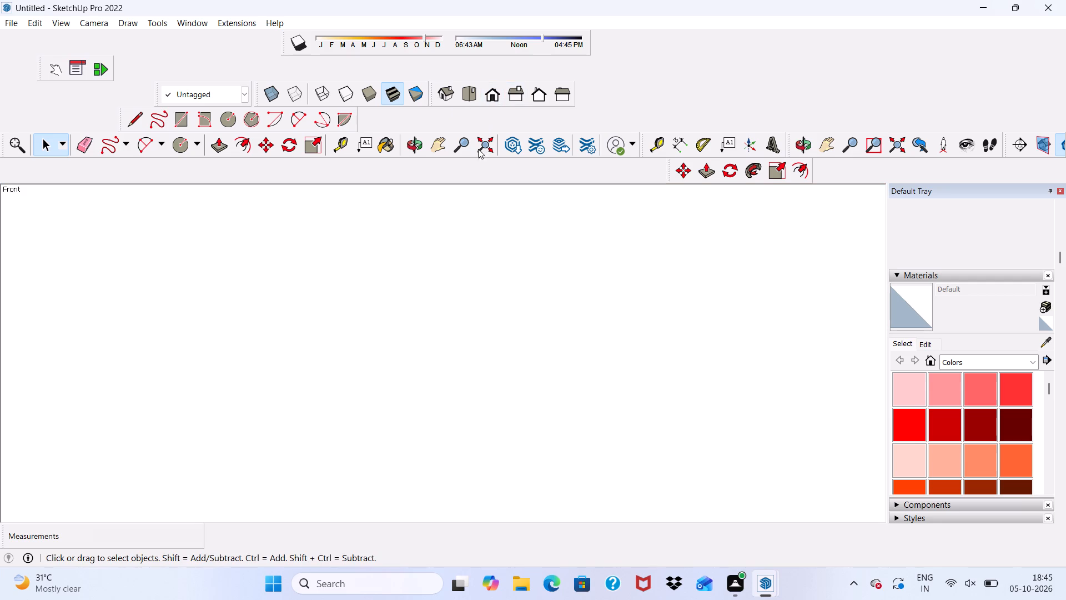
pyautogui.scroll(-2, 196, 304)
pyautogui.scroll(1, 200, 316)
pyautogui.scroll(-7, 210, 316)
pyautogui.scroll(-4, 66, 259)
pyautogui.scroll(1, 230, 334)
pyautogui.scroll(-3, 304, 290)
pyautogui.scroll(1, 306, 292)
pyautogui.scroll(-2, 307, 292)
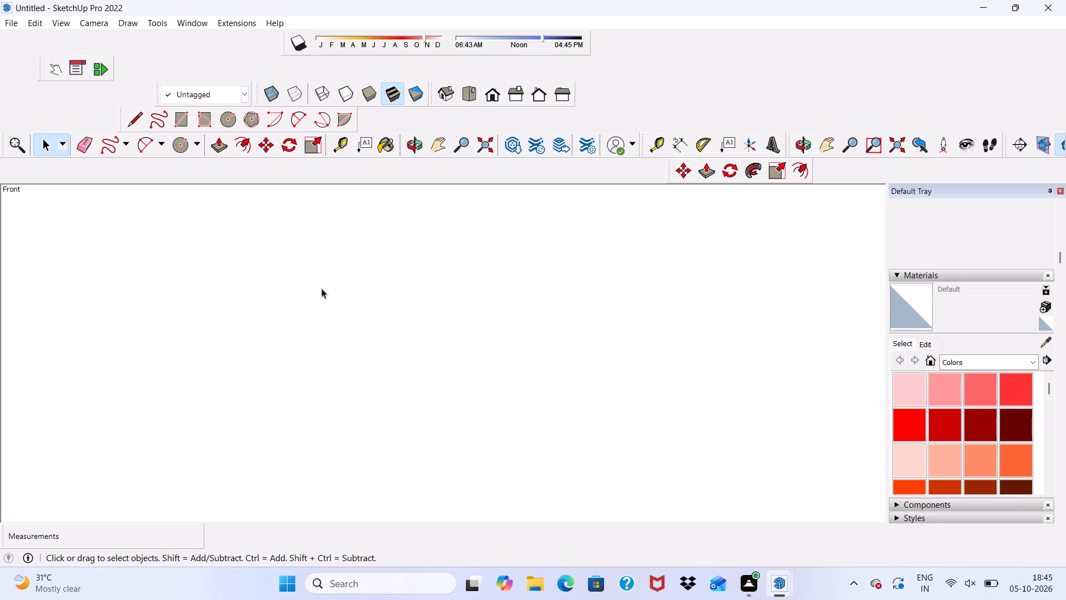
pyautogui.scroll(-3, 321, 288)
pyautogui.scroll(1, 298, 366)
pyautogui.scroll(-1, 301, 382)
pyautogui.scroll(1, 305, 393)
pyautogui.scroll(-7, 310, 396)
pyautogui.scroll(1, 330, 368)
pyautogui.scroll(-5, 340, 379)
pyautogui.scroll(1, 445, 326)
pyautogui.scroll(-14, 452, 334)
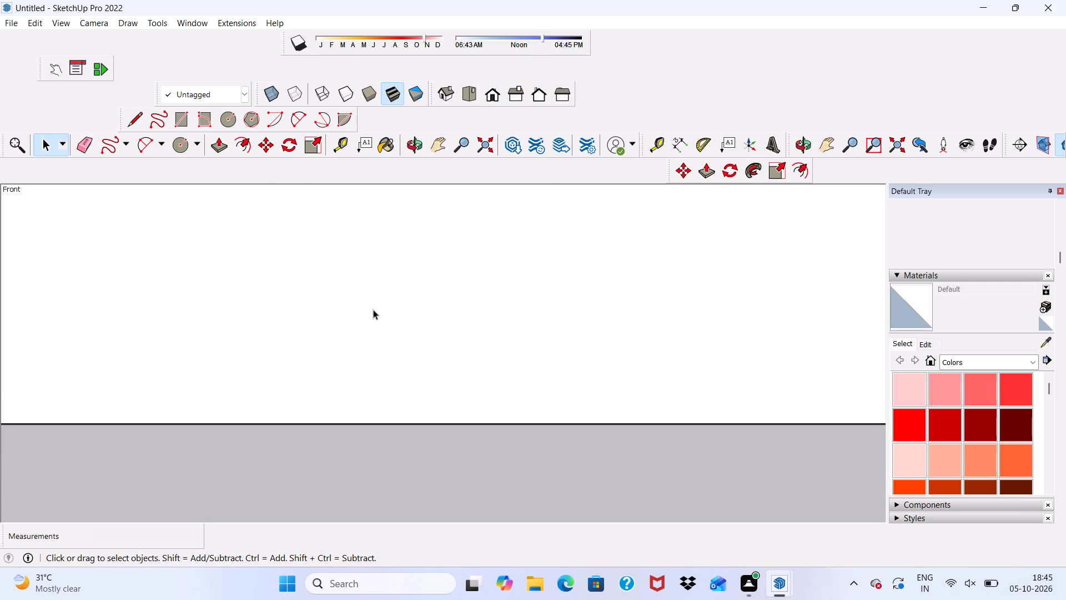
pyautogui.scroll(-8, 373, 309)
pyautogui.scroll(1, 422, 336)
pyautogui.scroll(-1, 394, 293)
pyautogui.scroll(2, 387, 304)
pyautogui.scroll(-9, 385, 312)
pyautogui.moveTo(381, 331); pyautogui.dragTo(430, 307, button='middle')
pyautogui.middleClick(430, 307)
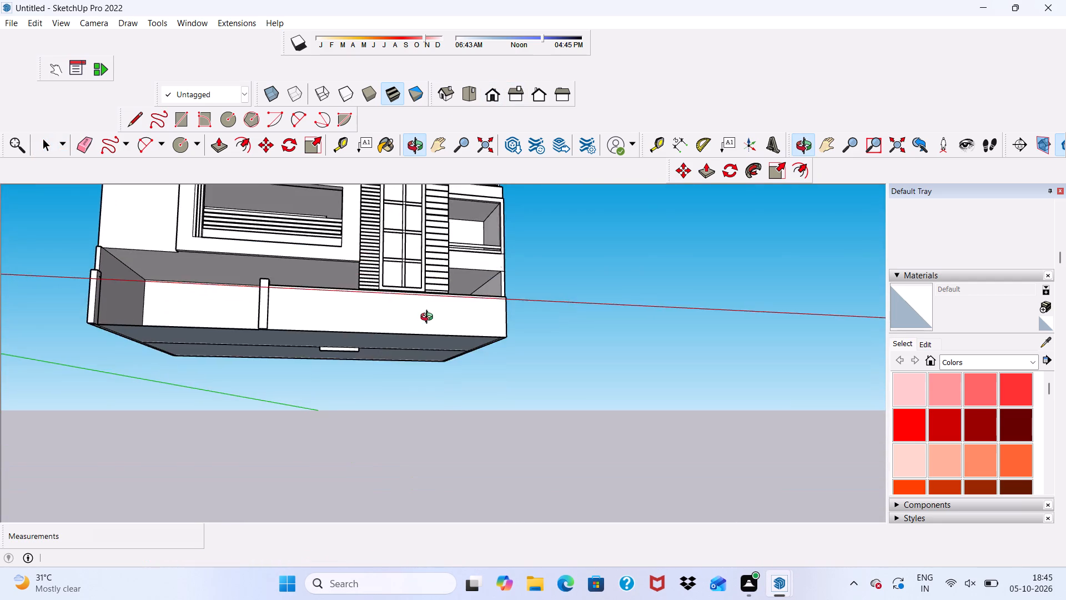
# Erase the stray white rectangle and its leftover edges from the underside of the house.
pyautogui.scroll(5, 414, 365)
pyautogui.click(88, 138)
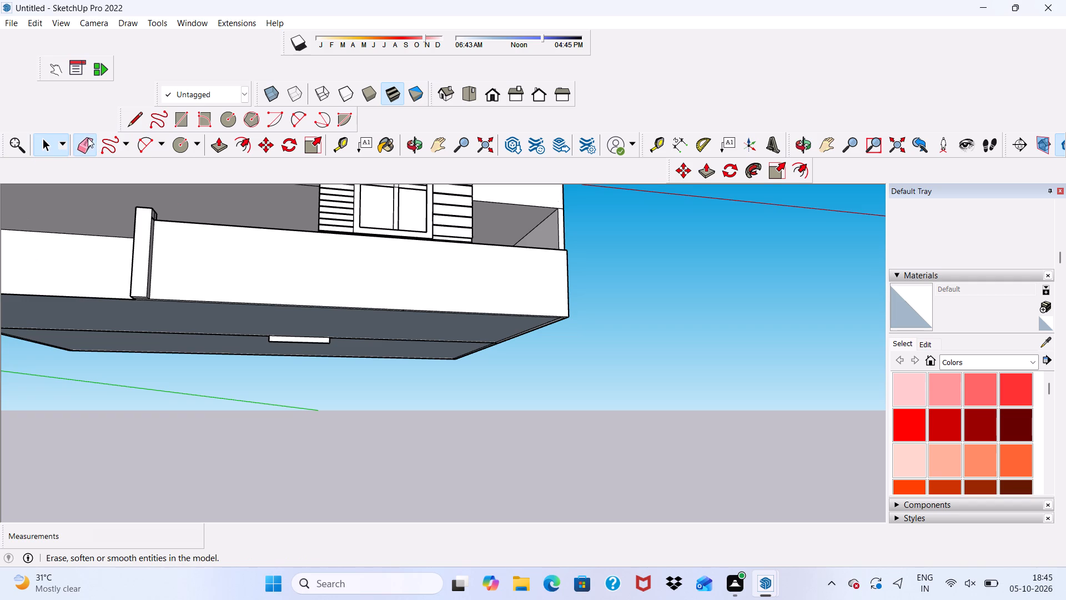
pyautogui.scroll(9, 312, 371)
pyautogui.moveTo(263, 339); pyautogui.dragTo(270, 342)
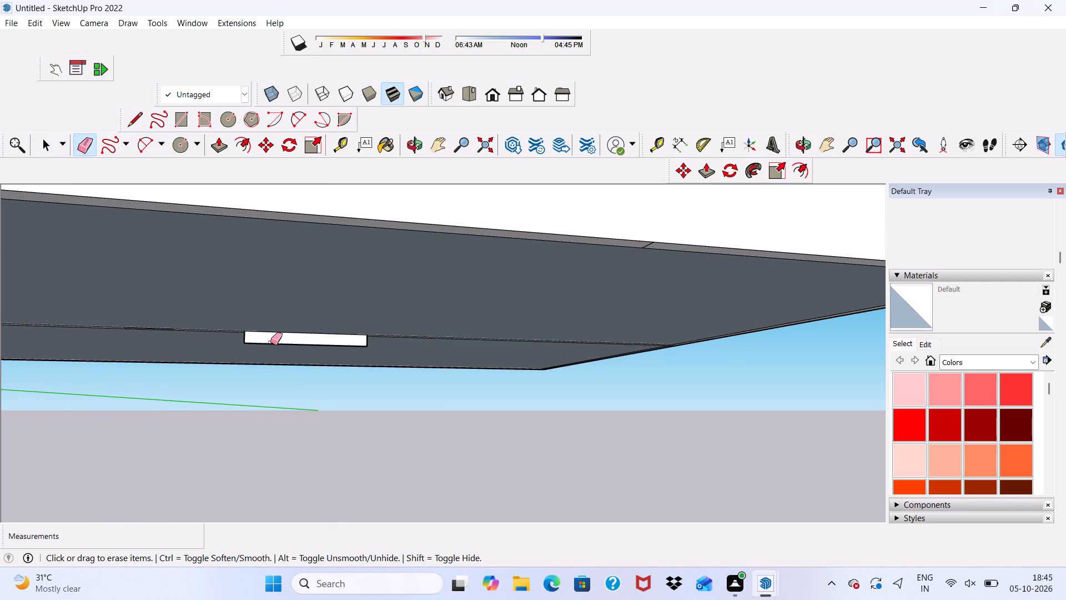
pyautogui.click(270, 342)
pyautogui.scroll(9, 269, 344)
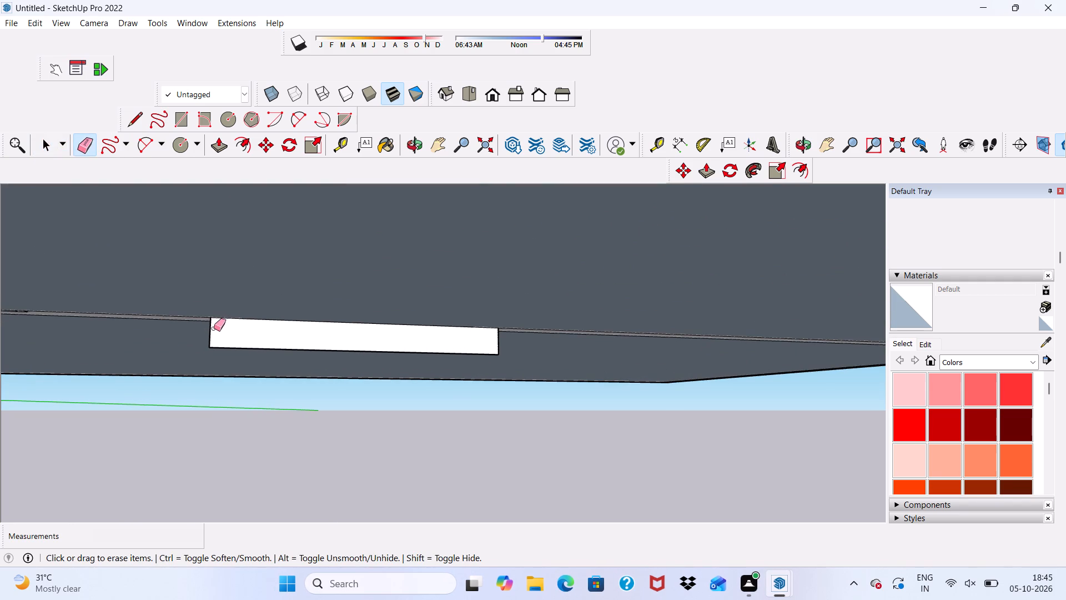
pyautogui.moveTo(212, 330); pyautogui.dragTo(215, 344)
pyautogui.moveTo(222, 352); pyautogui.dragTo(235, 344)
pyautogui.scroll(1, 209, 332)
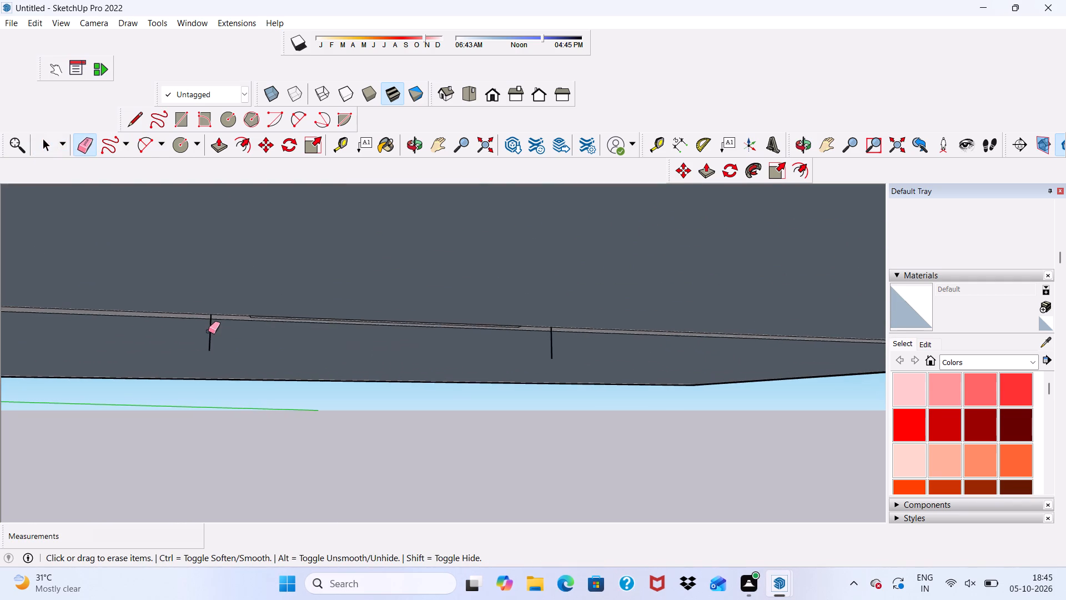
pyautogui.scroll(2, 208, 331)
pyautogui.click(208, 331)
pyautogui.scroll(1, 496, 355)
pyautogui.moveTo(600, 346); pyautogui.dragTo(580, 354)
pyautogui.scroll(-4, 595, 335)
pyautogui.scroll(1, 600, 341)
pyautogui.scroll(-14, 602, 341)
pyautogui.scroll(1, 577, 369)
pyautogui.scroll(-1, 578, 376)
pyautogui.press('space')
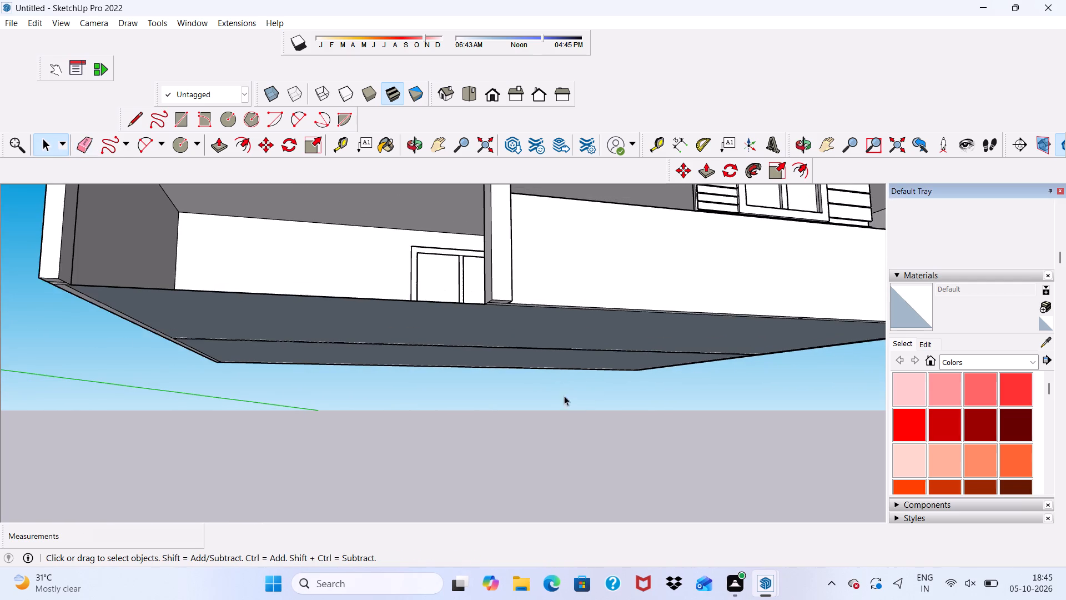
# Draw a full-height rectangle about 20' 6 11/16" by 9' on the front boundary wall, below the tall window and its louvred sides.
pyautogui.scroll(-6, 517, 366)
pyautogui.scroll(1, 610, 207)
pyautogui.scroll(-4, 609, 216)
pyautogui.moveTo(609, 261); pyautogui.dragTo(494, 328, button='middle')
pyautogui.scroll(4, 822, 227)
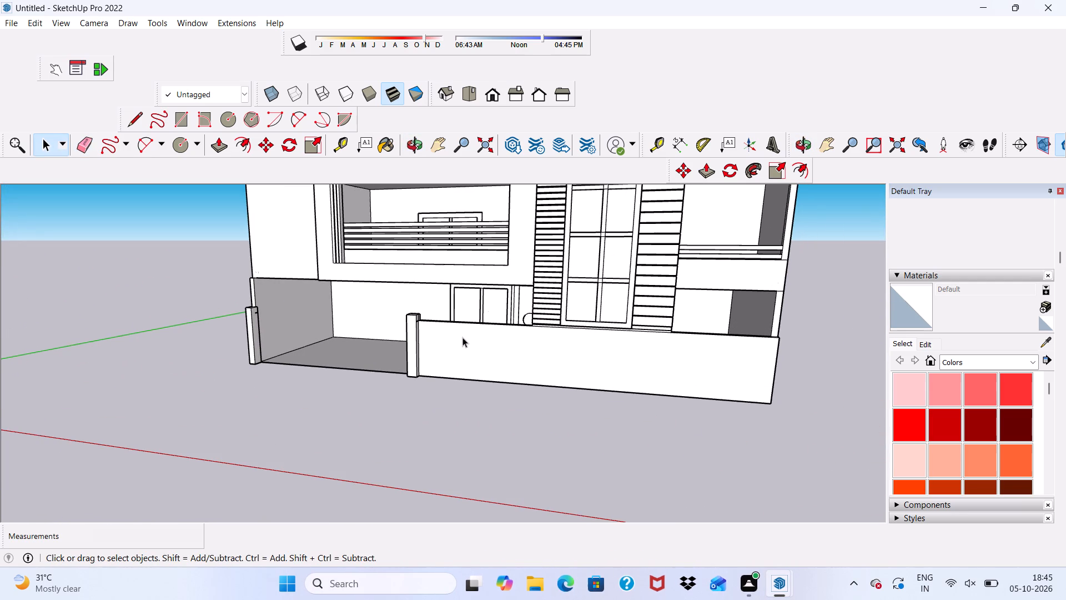
pyautogui.scroll(-5, 462, 337)
pyautogui.moveTo(521, 362); pyautogui.dragTo(575, 318, button='middle')
pyautogui.middleClick(575, 319)
pyautogui.scroll(6, 567, 332)
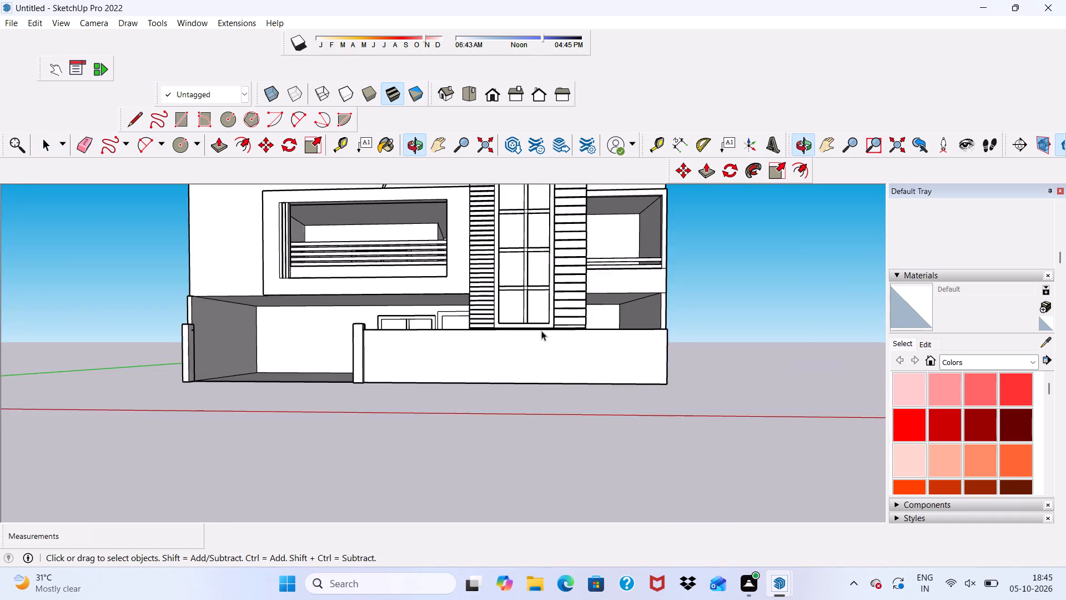
pyautogui.scroll(7, 541, 331)
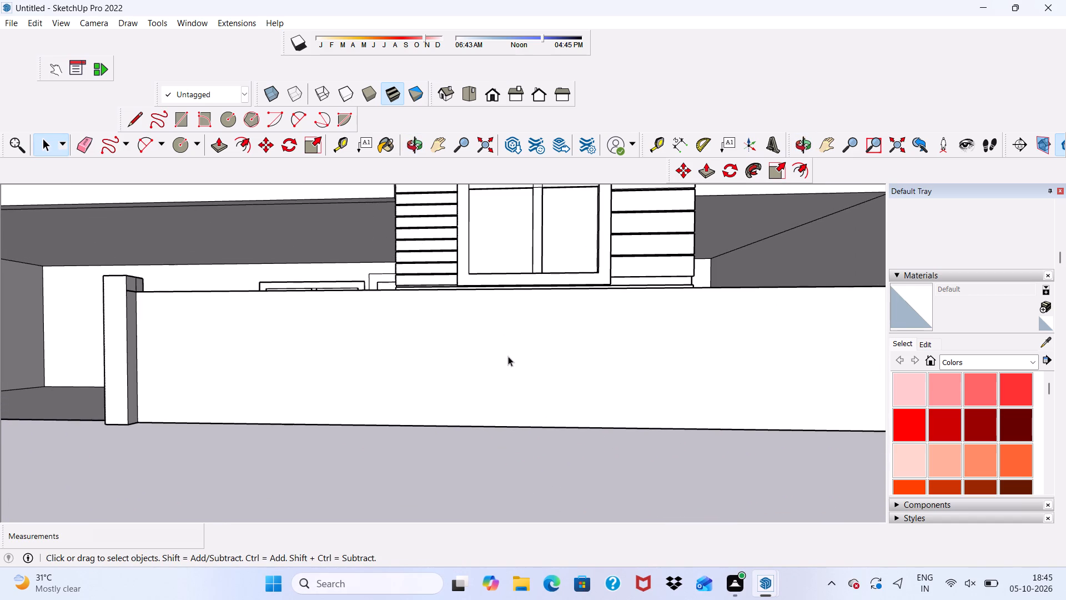
pyautogui.scroll(4, 508, 356)
pyautogui.scroll(-4, 508, 356)
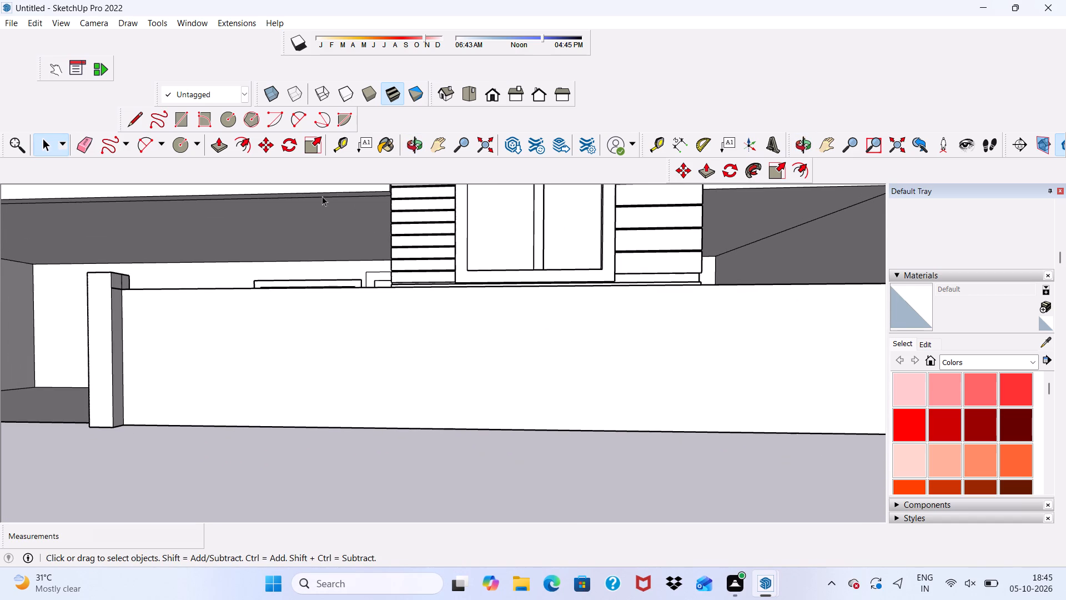
pyautogui.click(182, 120)
pyautogui.scroll(-2, 288, 249)
pyautogui.scroll(3, 435, 305)
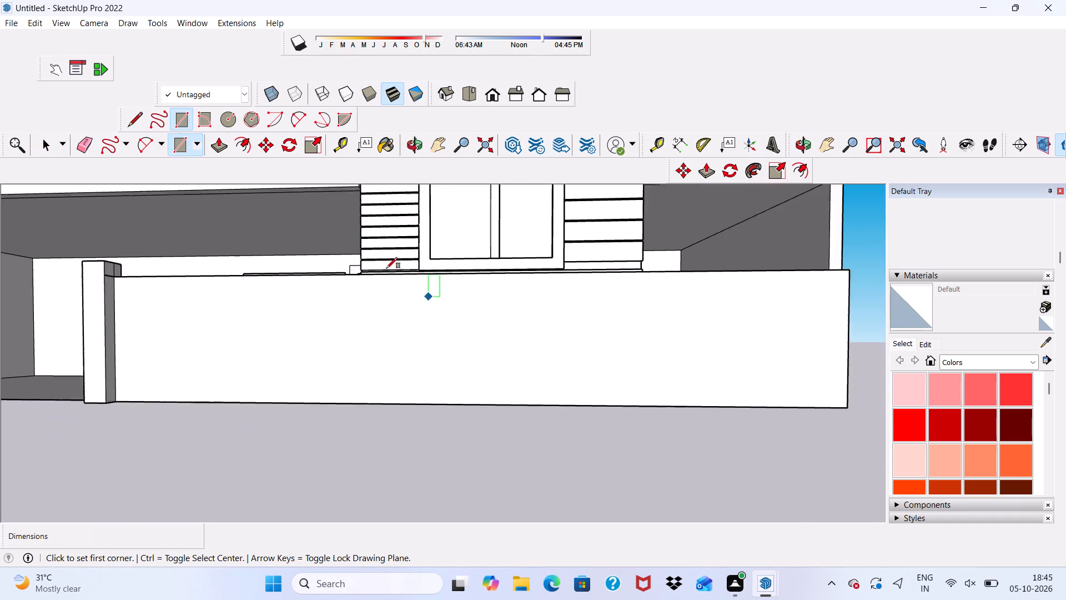
pyautogui.scroll(-1, 358, 263)
pyautogui.scroll(3, 354, 262)
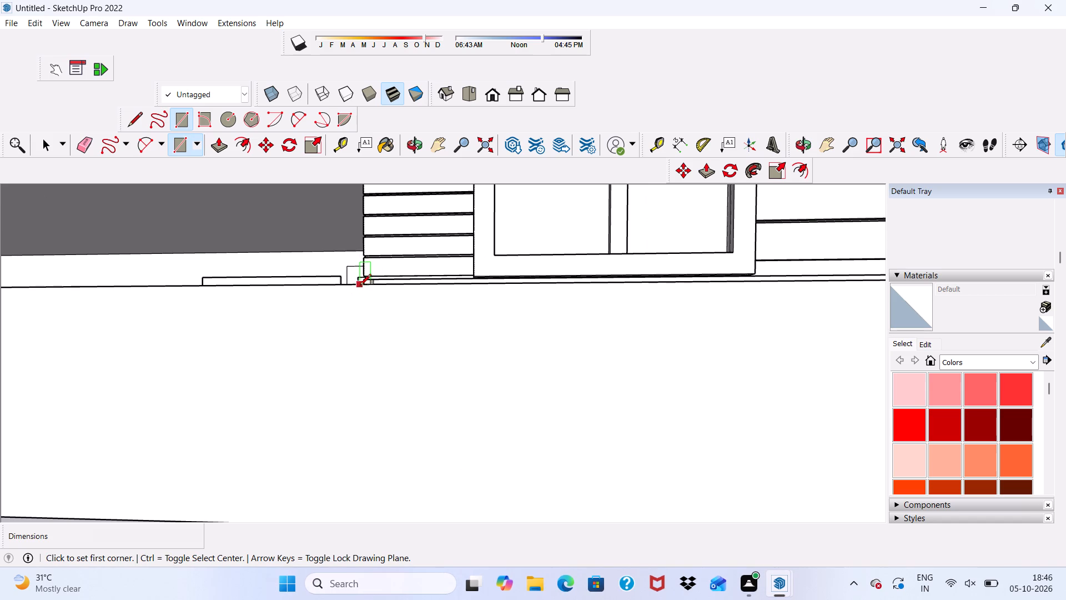
pyautogui.click(350, 285)
pyautogui.scroll(-11, 341, 314)
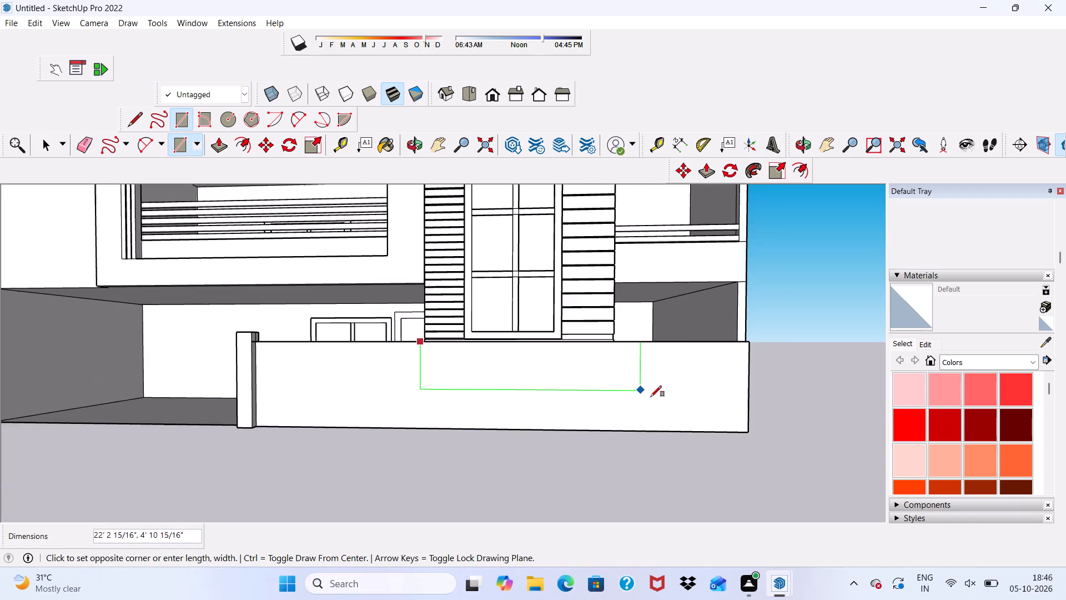
pyautogui.scroll(4, 666, 406)
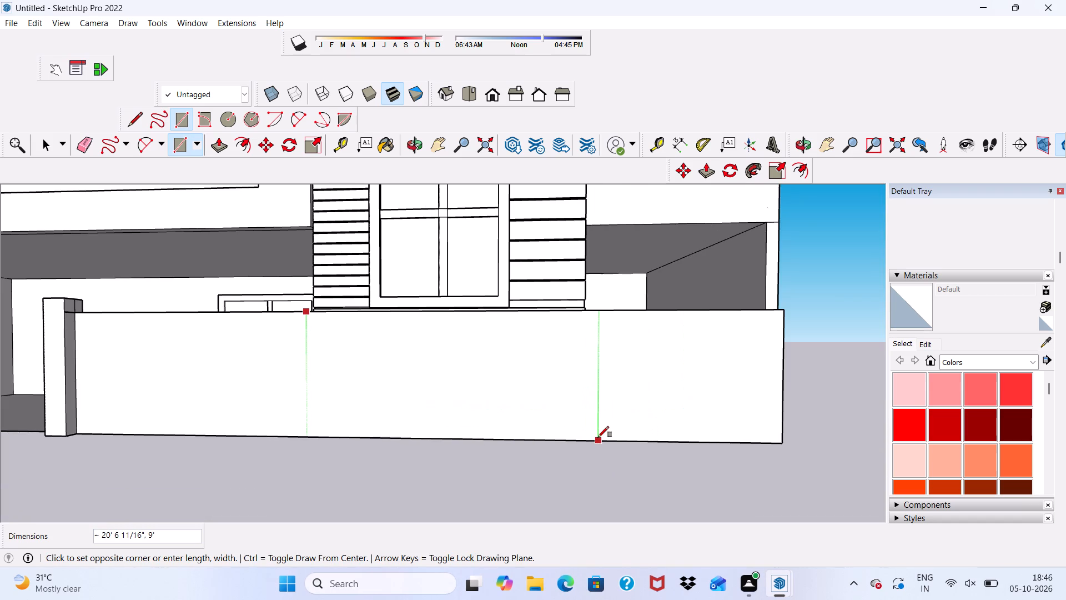
pyautogui.click(598, 437)
pyautogui.press('space')
# Pull the new rectangular panel out 3" from the front boundary wall.
pyautogui.click(463, 391)
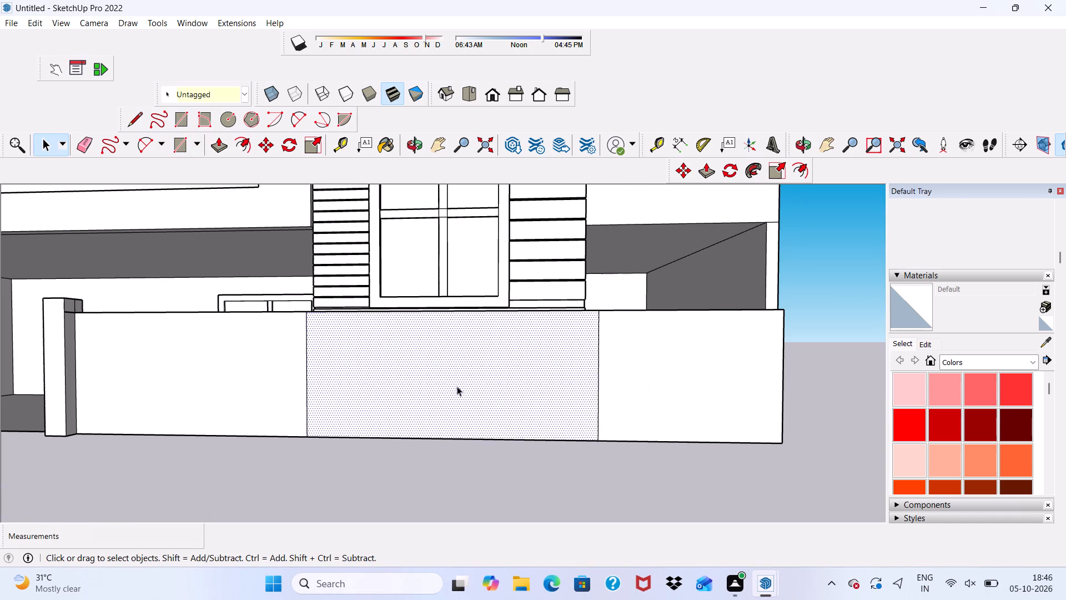
pyautogui.click(217, 143)
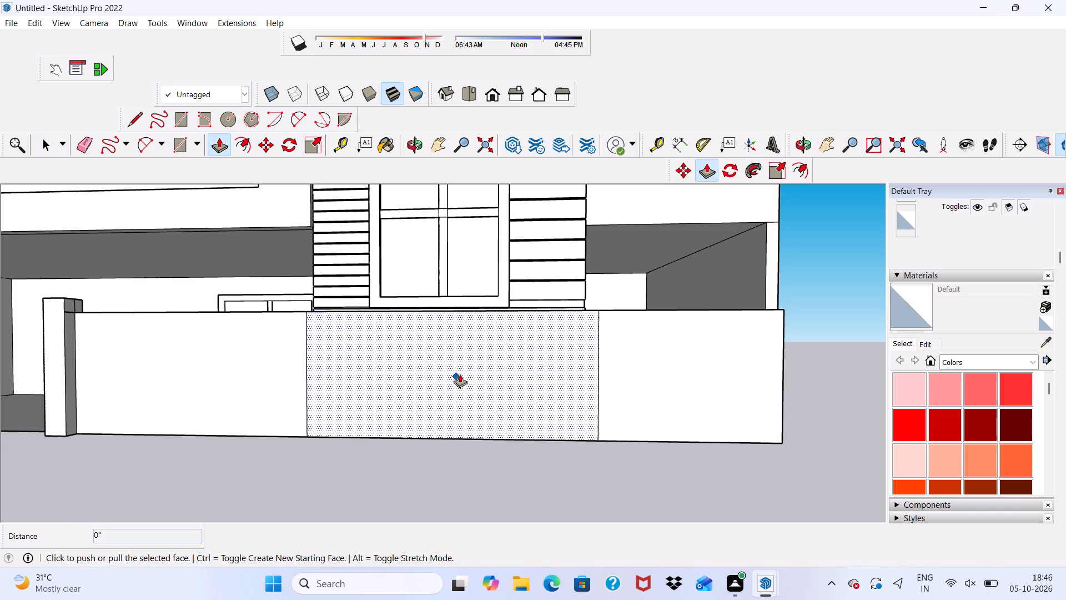
pyautogui.click(460, 374)
pyautogui.write('3"')
pyautogui.press('Return')
# Draw a full-height vertical strip about 1' 8 7/16" by 9' on the projecting wall panel, near its gate-side end.
pyautogui.scroll(-1, 507, 358)
pyautogui.moveTo(541, 372); pyautogui.dragTo(387, 409, button='middle')
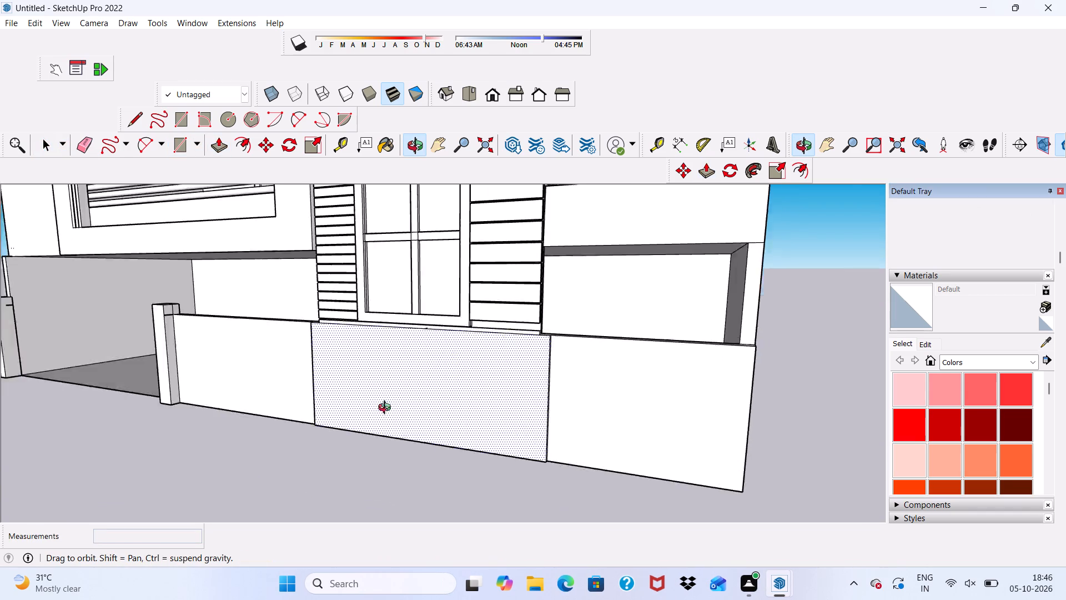
pyautogui.moveTo(387, 409); pyautogui.dragTo(506, 448, button='middle')
pyautogui.scroll(5, 382, 347)
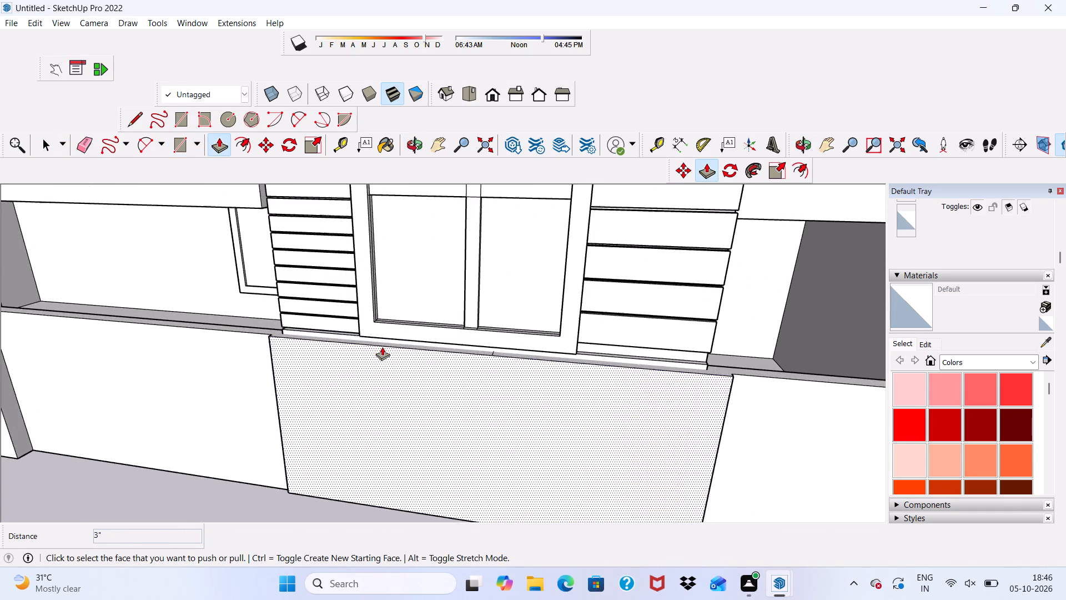
pyautogui.scroll(3, 222, 197)
pyautogui.click(177, 141)
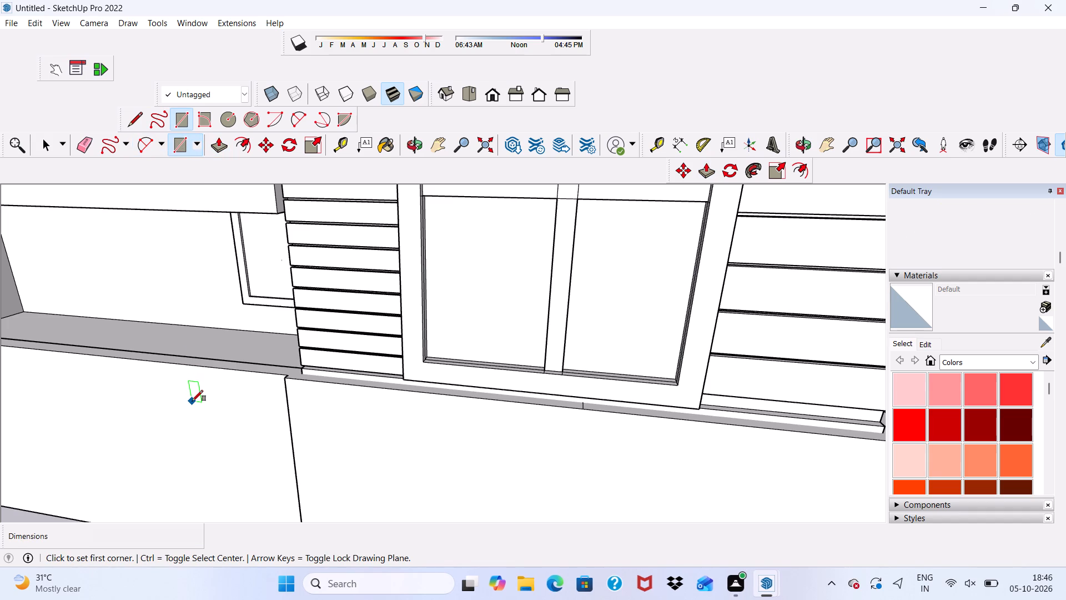
pyautogui.scroll(-3, 220, 406)
pyautogui.scroll(1, 307, 419)
pyautogui.scroll(-6, 309, 419)
pyautogui.moveTo(425, 433); pyautogui.dragTo(464, 397, button='middle')
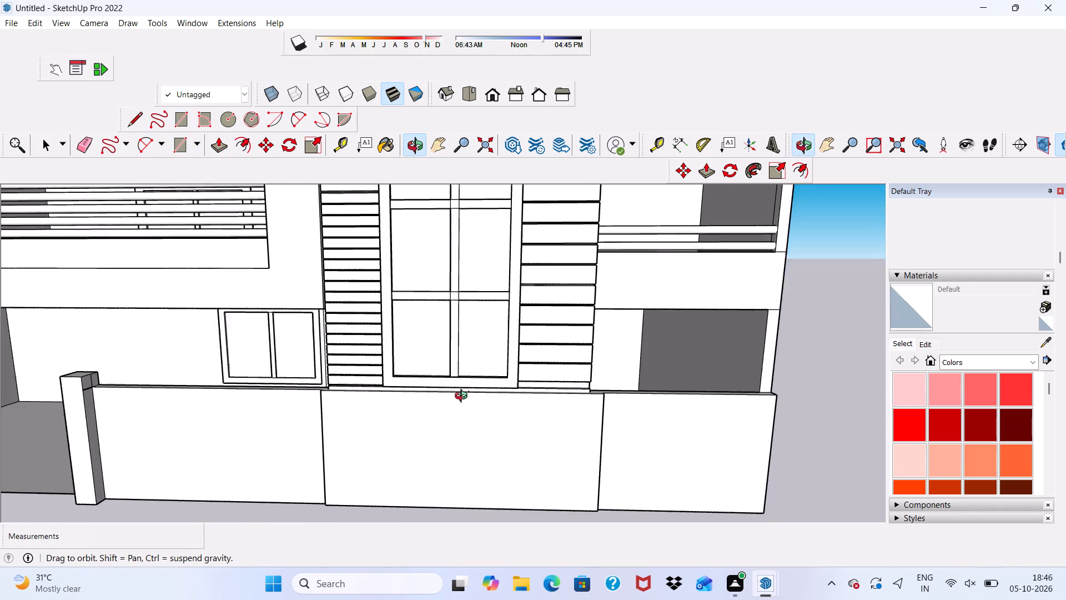
pyautogui.moveTo(464, 397); pyautogui.dragTo(461, 399, button='middle')
pyautogui.scroll(9, 373, 513)
pyautogui.click(374, 495)
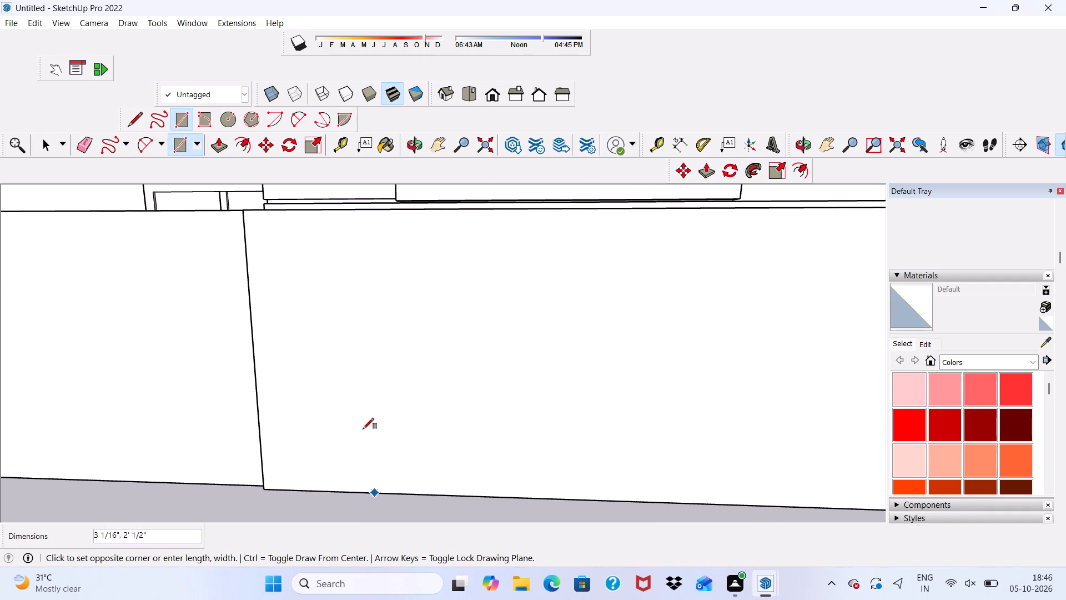
pyautogui.click(416, 212)
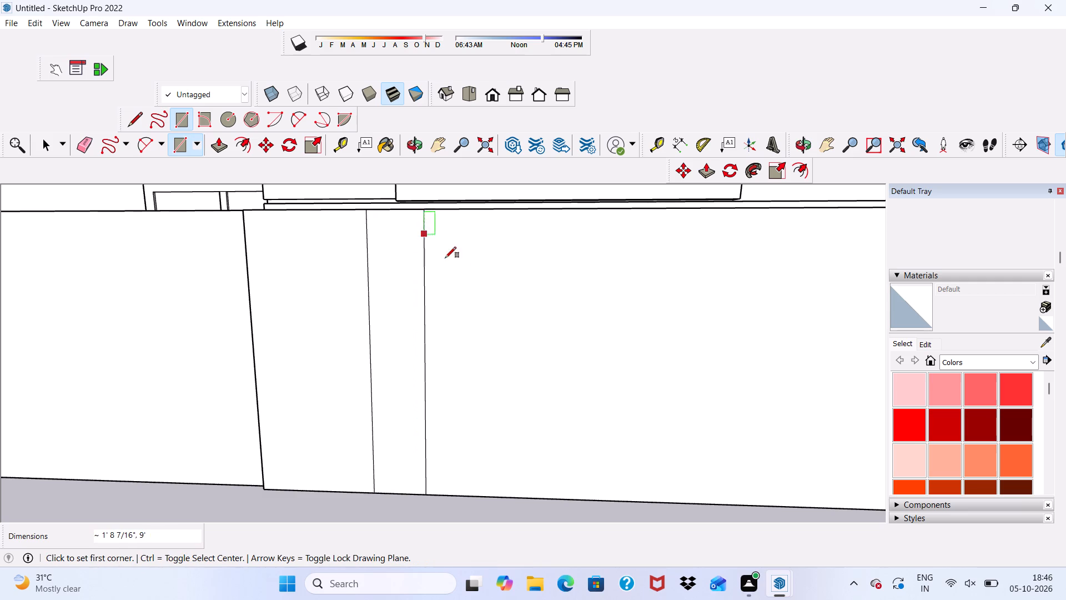
pyautogui.press('space')
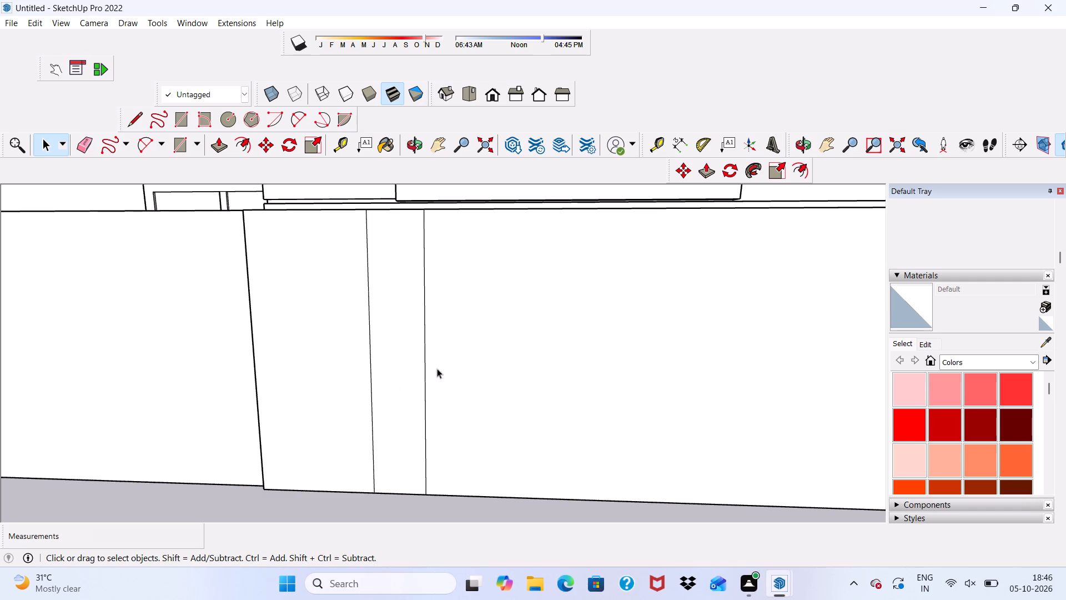
# Select the narrow vertical strip on the projecting wall panel together with its bounding edges.
pyautogui.doubleClick(391, 390)
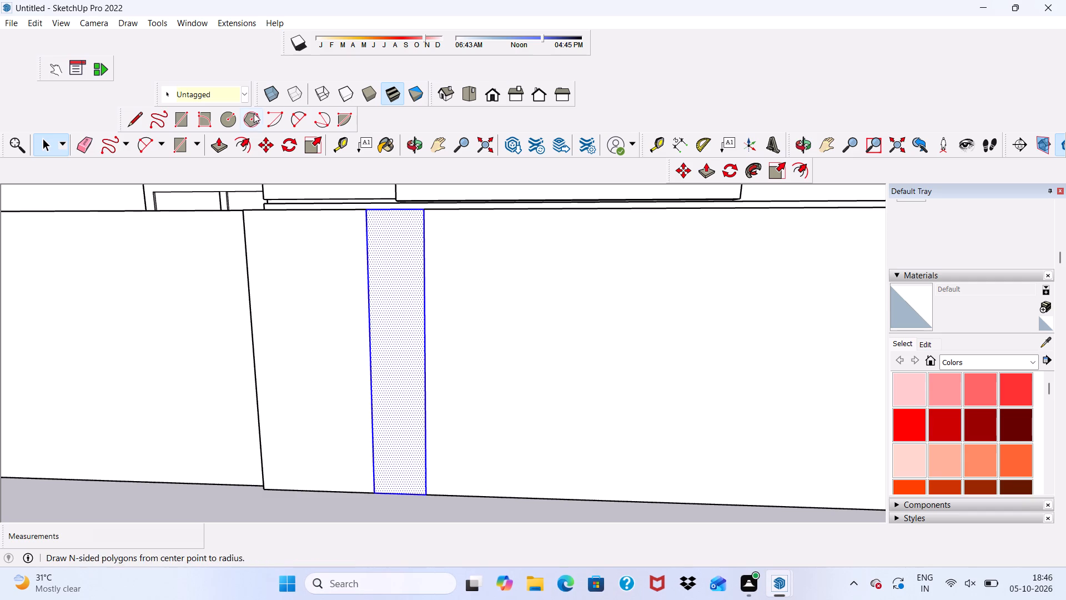
# Place two copies of the vertical strip along the projecting wall panel, offsetting the first about 5' 8" from the original.
pyautogui.click(264, 142)
pyautogui.click(394, 372)
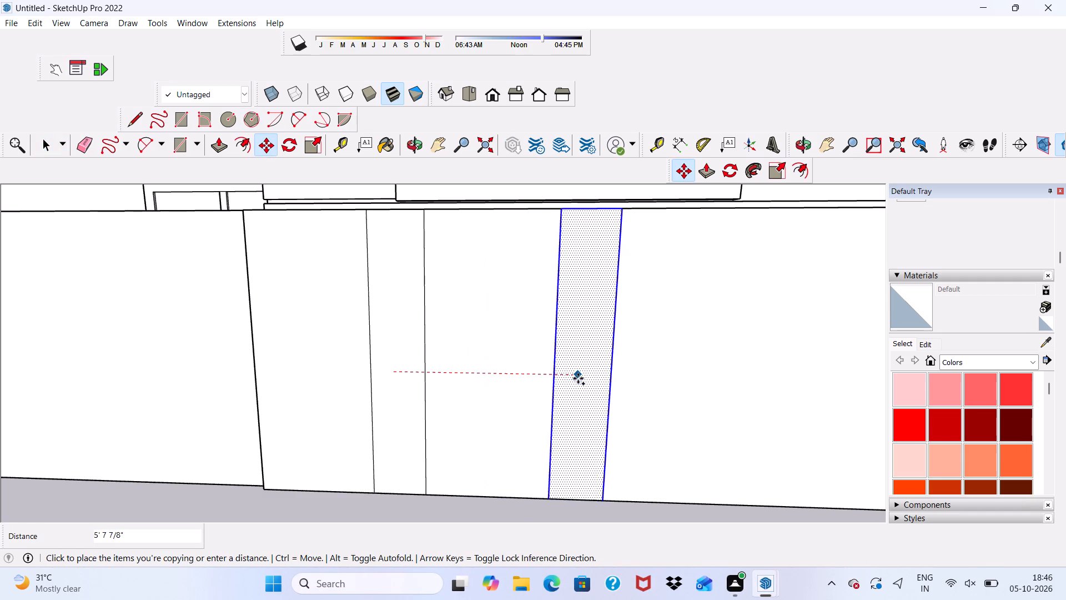
pyautogui.click(578, 378)
pyautogui.scroll(-5, 621, 362)
pyautogui.scroll(-3, 556, 339)
pyautogui.scroll(2, 597, 360)
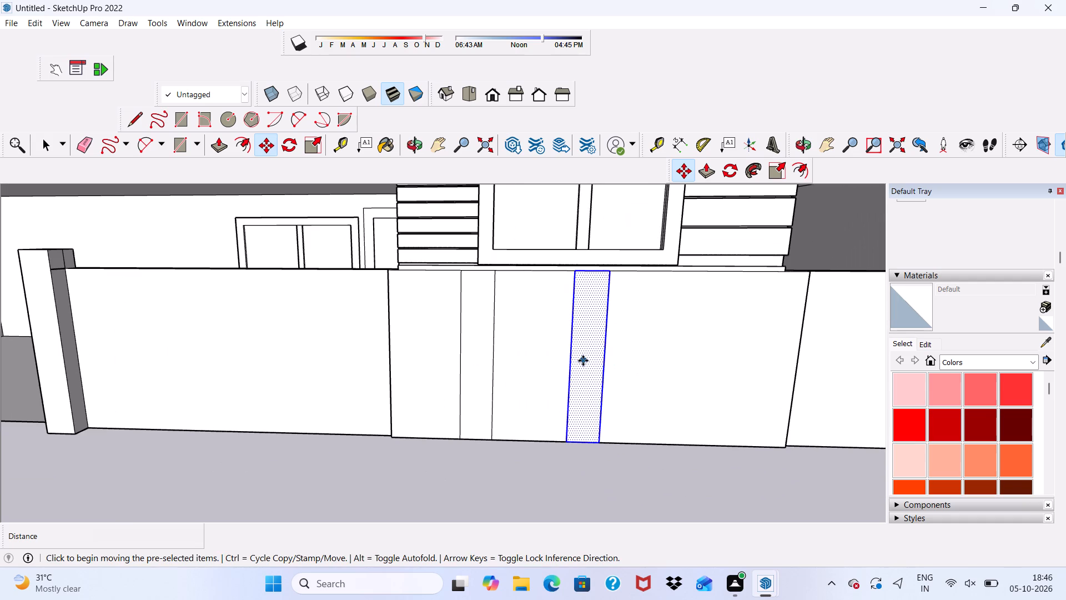
pyautogui.click(583, 361)
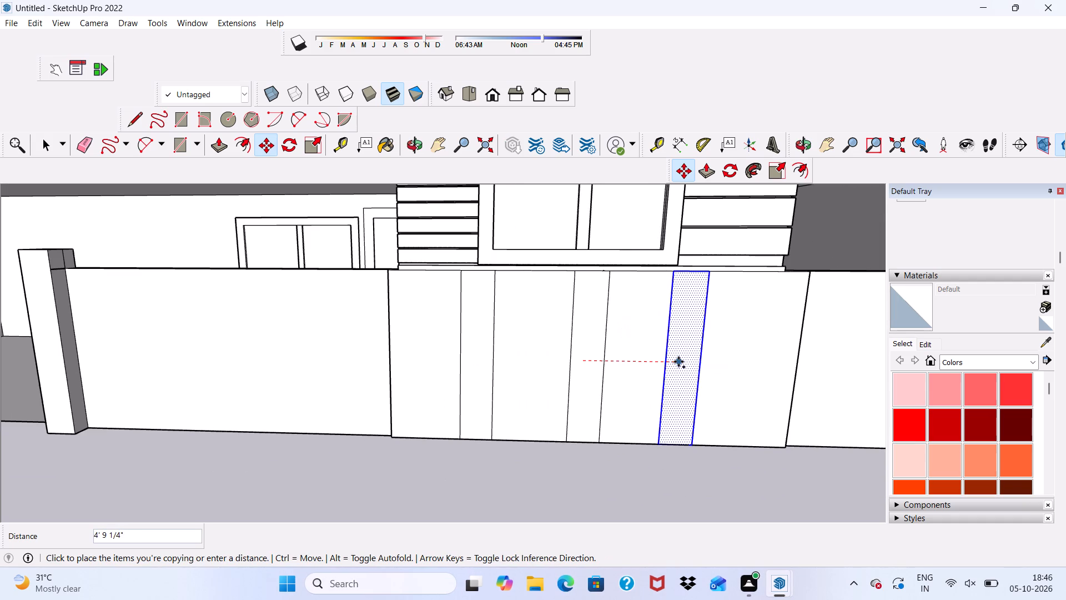
pyautogui.click(693, 361)
pyautogui.scroll(-3, 676, 374)
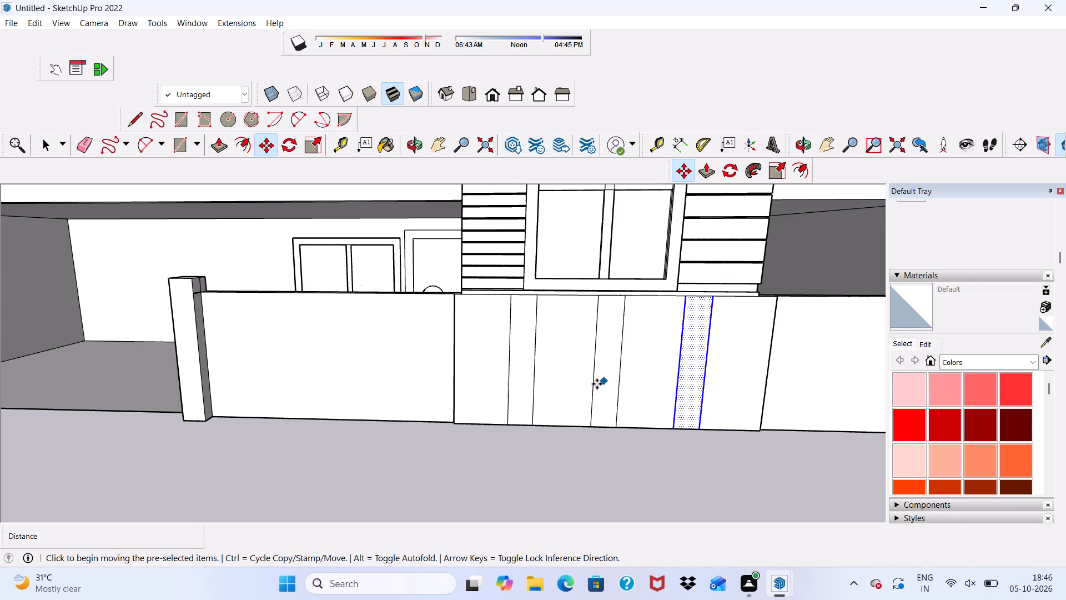
# Pull the strip farthest from the gate out 9" from the projecting wall panel.
pyautogui.press('space')
pyautogui.click(219, 148)
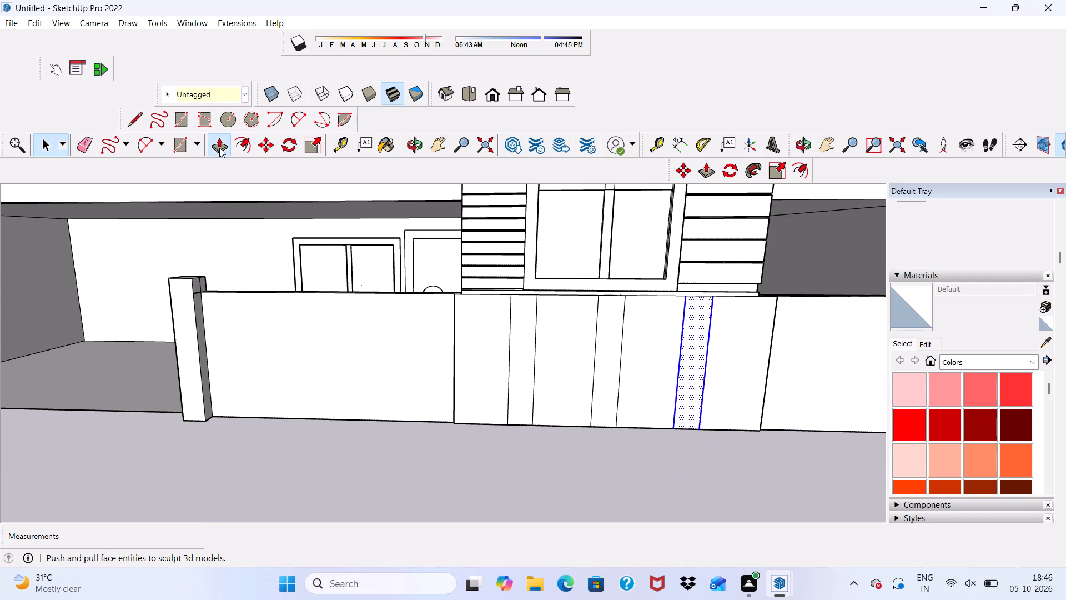
pyautogui.scroll(4, 719, 411)
pyautogui.click(666, 343)
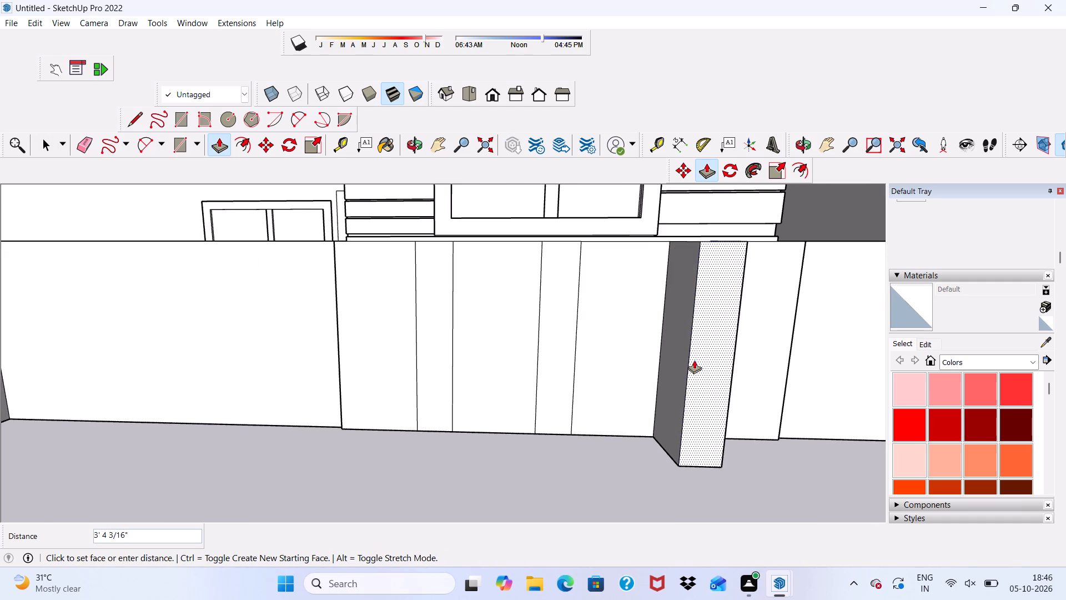
pyautogui.write('9"')
pyautogui.press('Return')
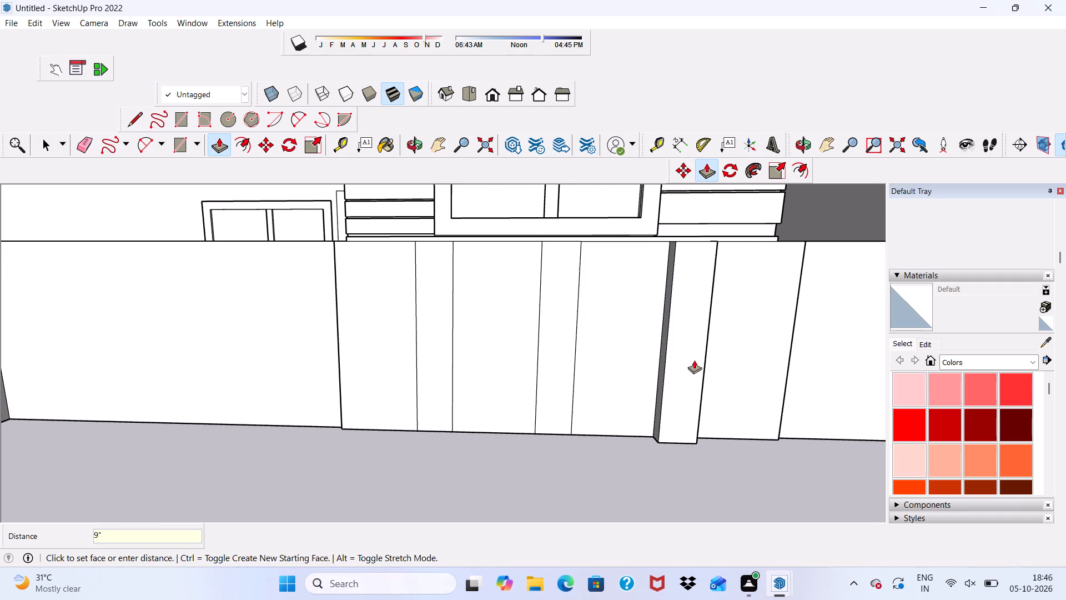
# Pull the middle and gate-side strips out 9" to match the projection of the far strip.
pyautogui.click(553, 304)
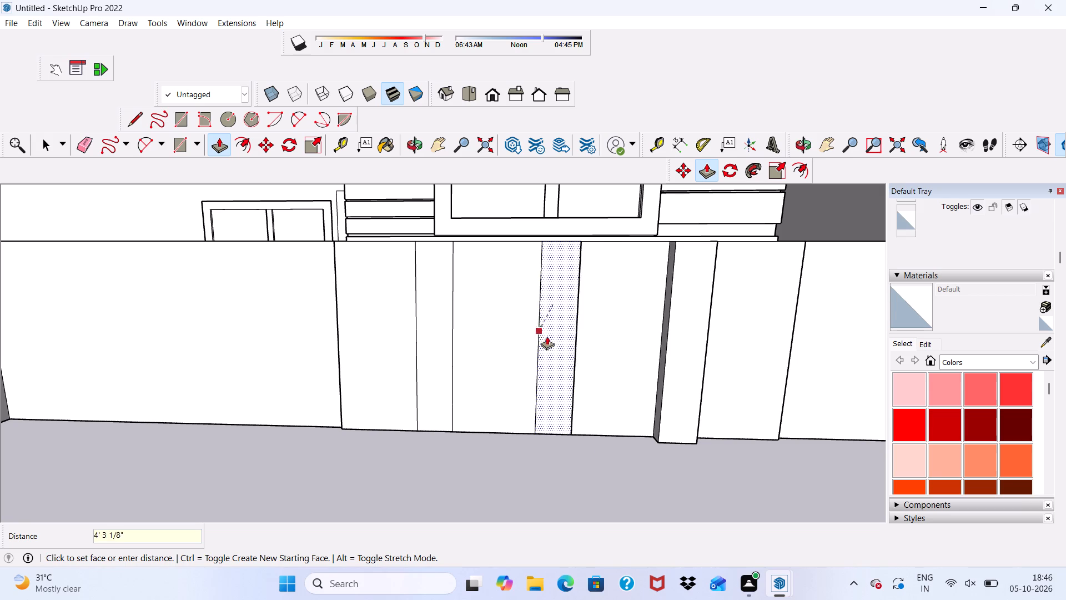
pyautogui.scroll(-4, 650, 347)
pyautogui.moveTo(652, 316); pyautogui.dragTo(523, 388, button='middle')
pyautogui.click(712, 371)
pyautogui.scroll(4, 492, 282)
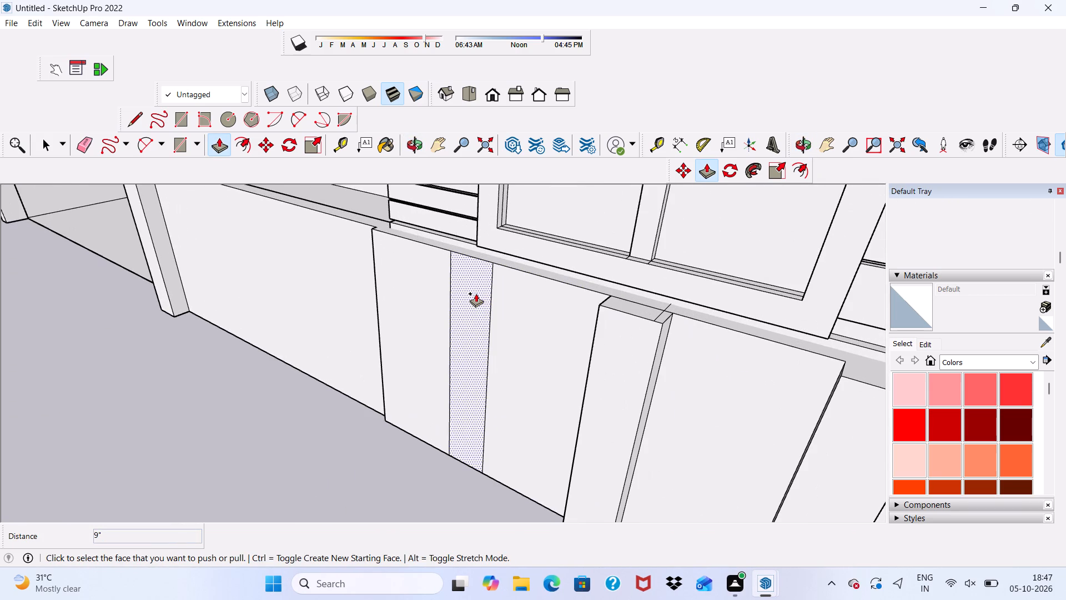
pyautogui.click(475, 293)
pyautogui.click(625, 364)
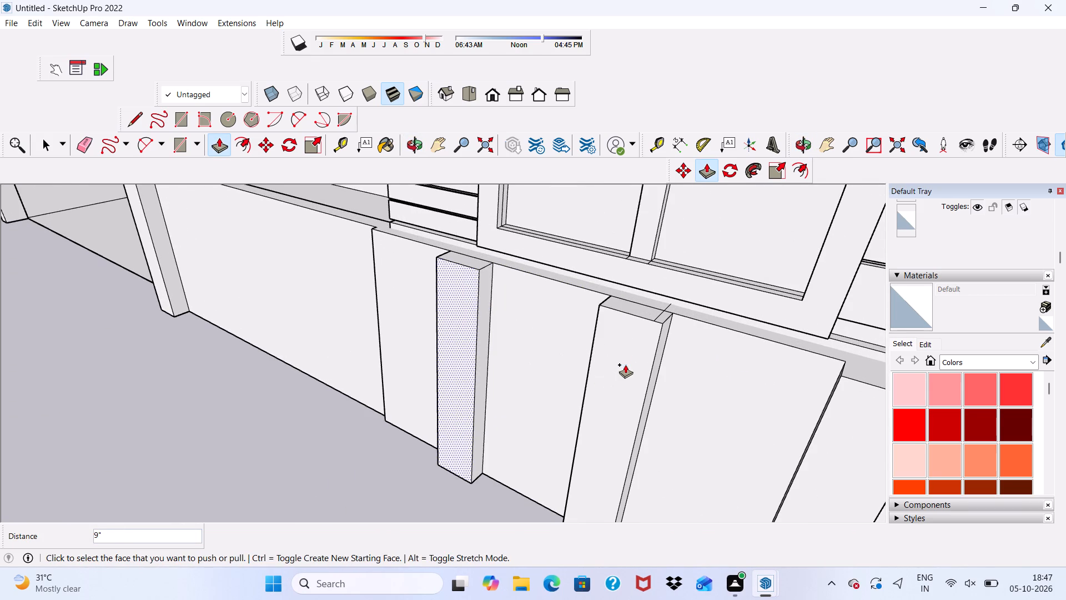
# Erase the stray line crossing the top of the middle strip and running onto the wall top.
pyautogui.scroll(-4, 516, 376)
pyautogui.moveTo(521, 394); pyautogui.dragTo(413, 351, button='middle')
pyautogui.moveTo(412, 353); pyautogui.dragTo(413, 358, button='middle')
pyautogui.scroll(7, 544, 360)
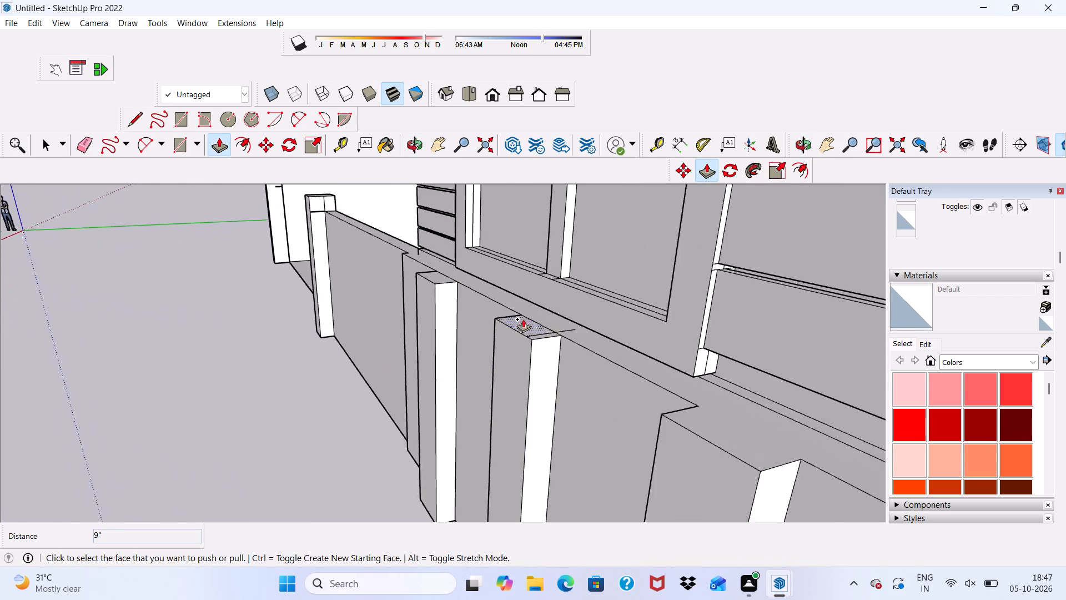
pyautogui.scroll(8, 523, 319)
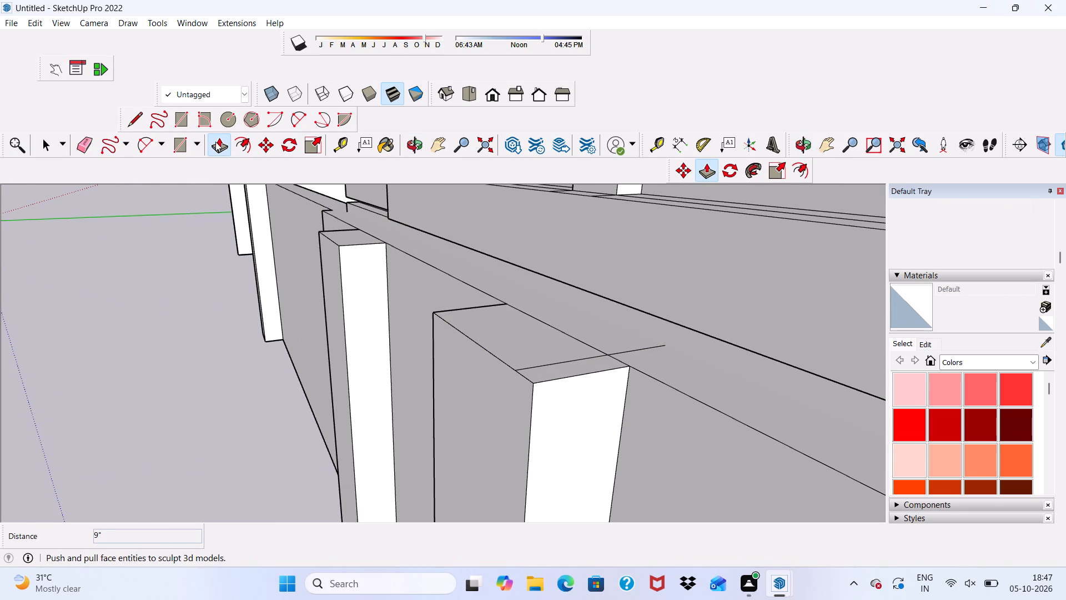
pyautogui.click(79, 145)
pyautogui.scroll(3, 439, 362)
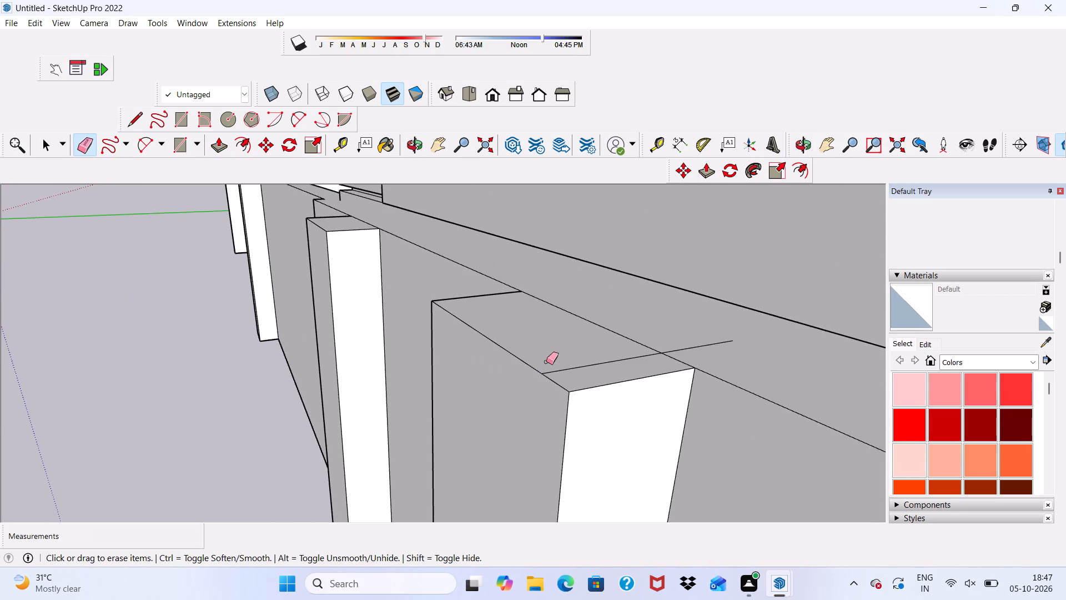
pyautogui.moveTo(596, 352); pyautogui.dragTo(605, 370)
pyautogui.moveTo(741, 338); pyautogui.dragTo(747, 344)
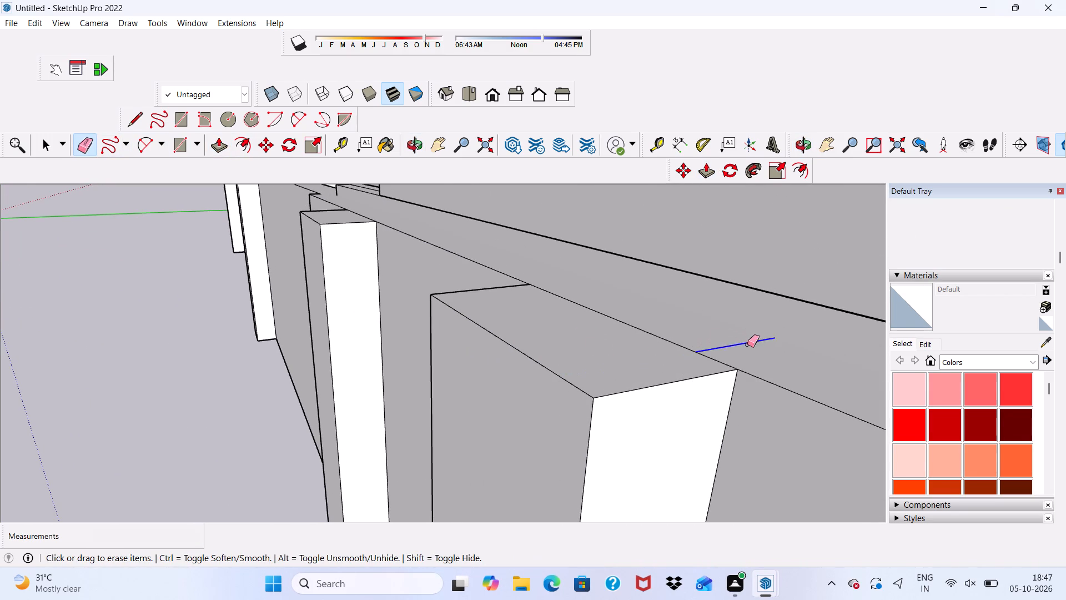
pyautogui.scroll(-3, 356, 297)
pyautogui.scroll(2, 310, 236)
pyautogui.scroll(-7, 346, 270)
pyautogui.scroll(2, 436, 338)
pyautogui.scroll(-1, 447, 346)
pyautogui.moveTo(472, 346); pyautogui.dragTo(625, 311, button='middle')
pyautogui.press('space')
# Raise the top face of the gate-side strip by about 3 9/16" above the boundary wall.
pyautogui.scroll(1, 596, 326)
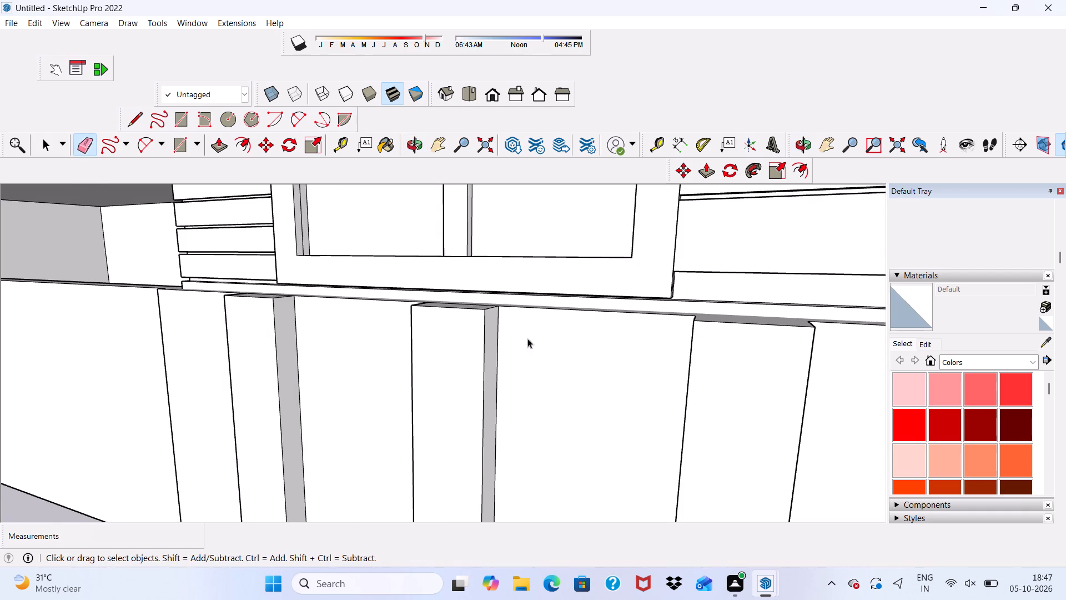
pyautogui.moveTo(370, 301); pyautogui.dragTo(494, 416, button='middle')
pyautogui.scroll(4, 271, 357)
pyautogui.click(196, 401)
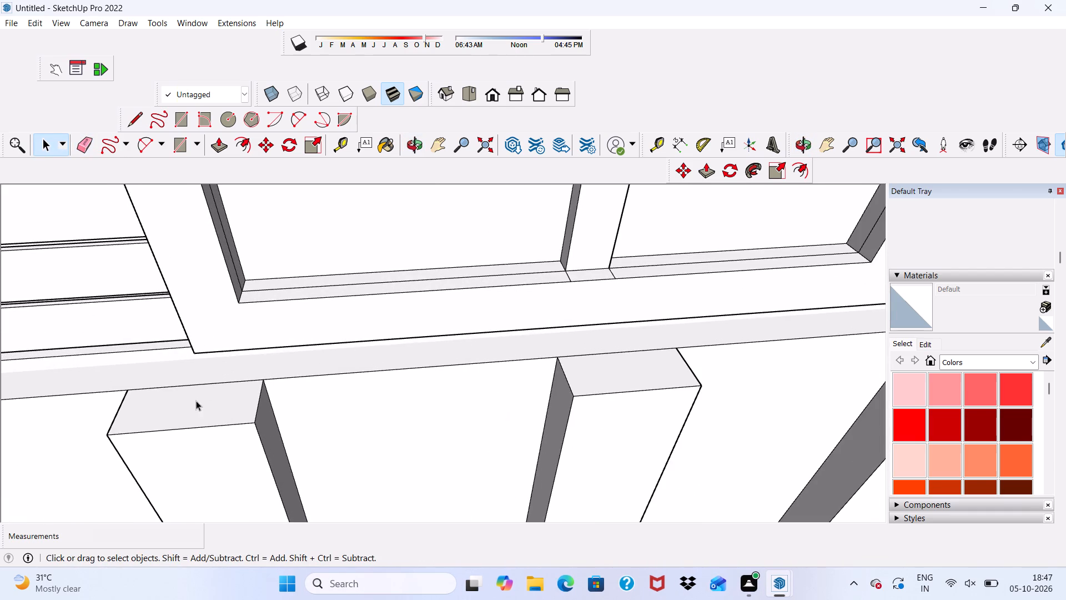
pyautogui.click(217, 148)
pyautogui.scroll(3, 187, 434)
pyautogui.moveTo(177, 395); pyautogui.dragTo(164, 376)
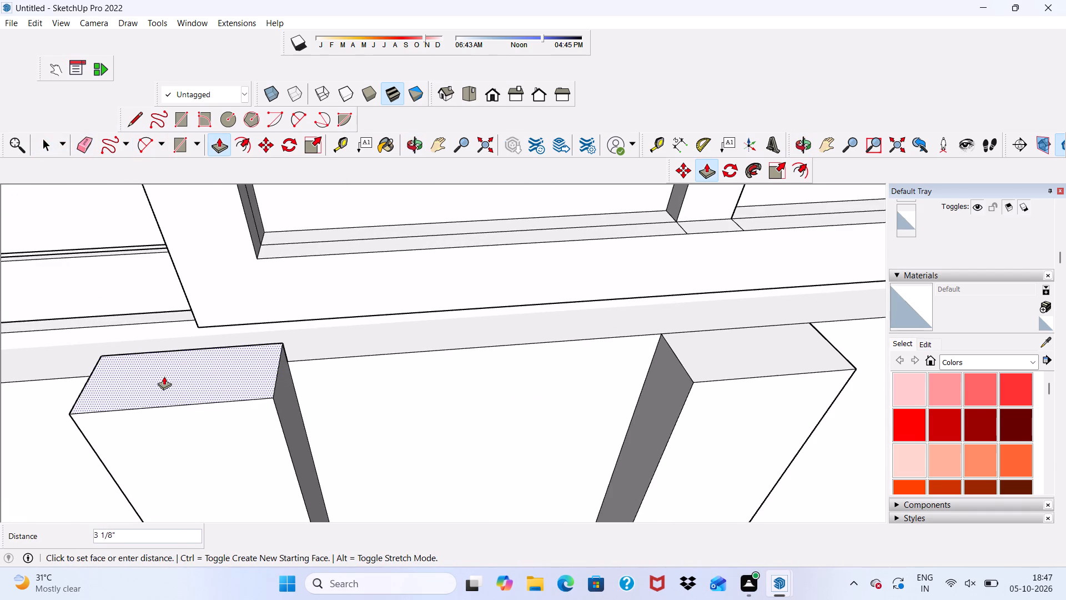
pyautogui.moveTo(164, 376); pyautogui.dragTo(164, 373)
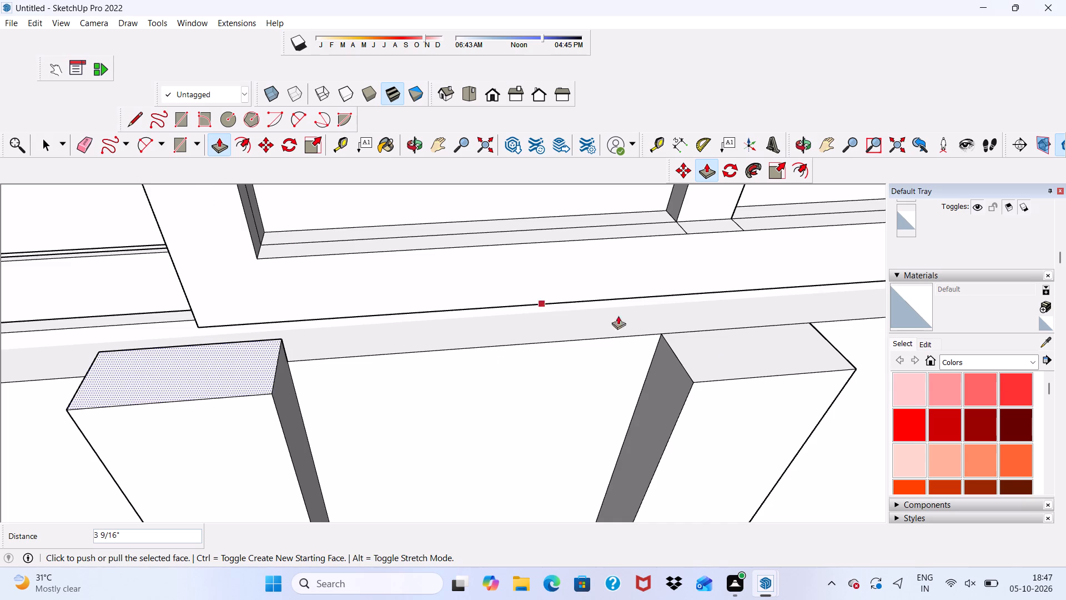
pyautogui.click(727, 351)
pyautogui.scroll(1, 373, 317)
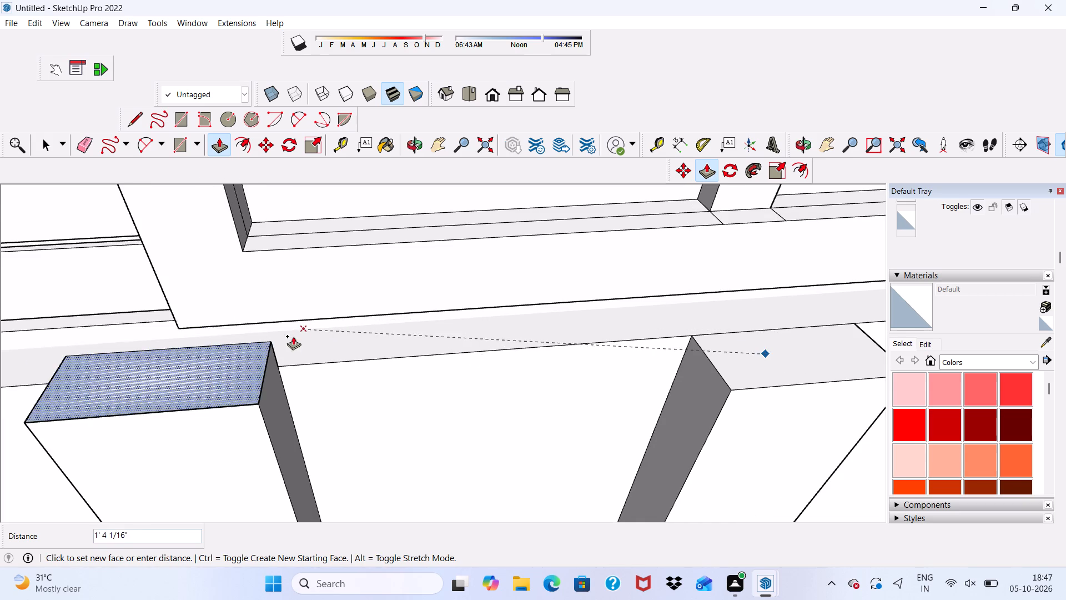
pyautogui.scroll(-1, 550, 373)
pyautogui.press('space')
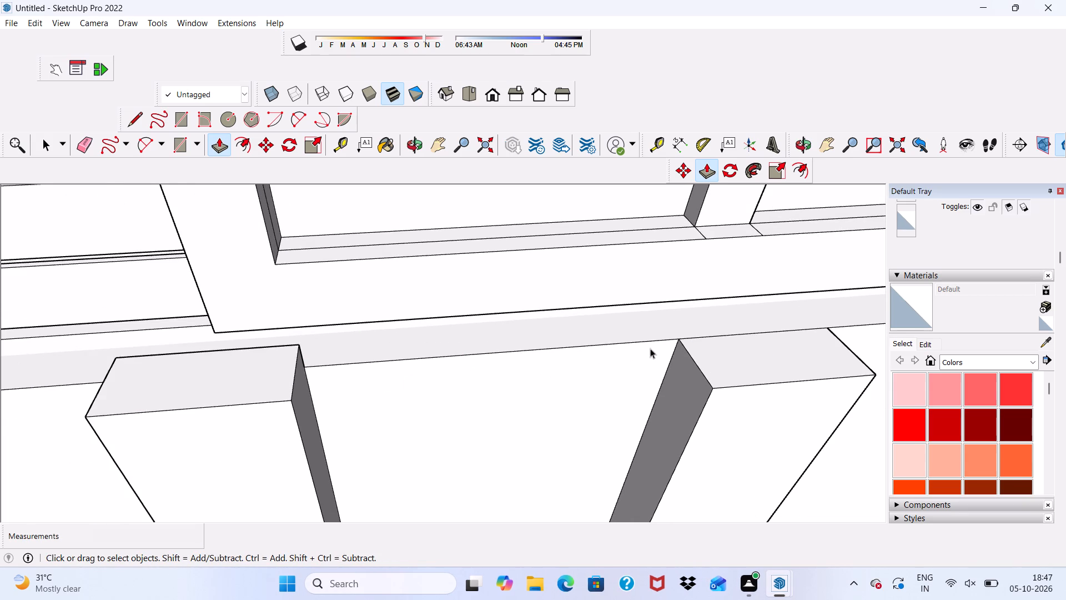
# Raise the top face of the middle strip by 3 9/16" to the level of the gate-side strip's top.
pyautogui.scroll(4, 706, 356)
pyautogui.click(777, 368)
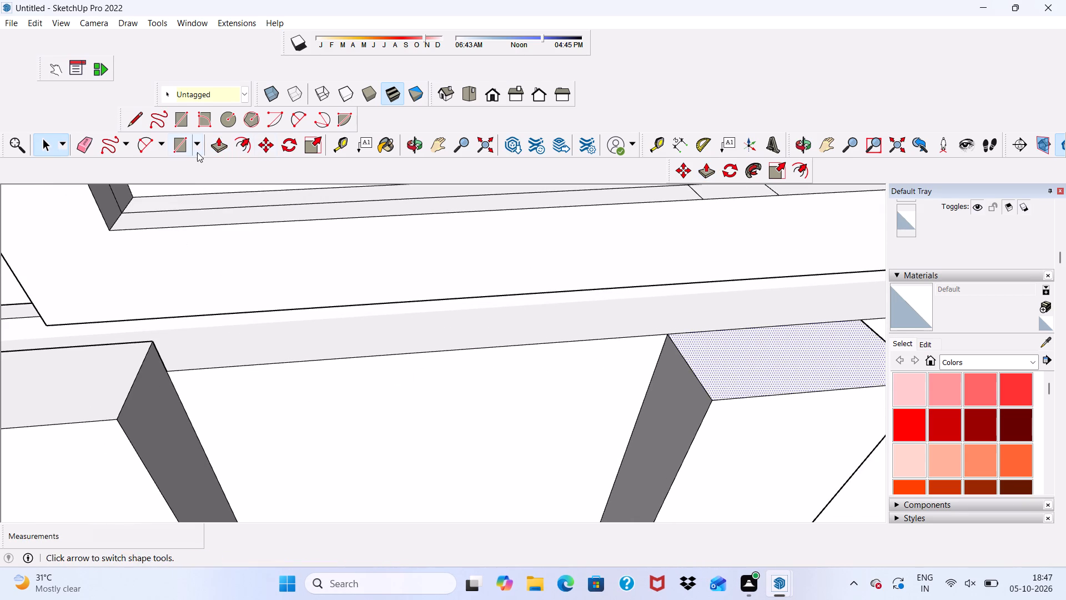
pyautogui.click(213, 147)
pyautogui.click(717, 352)
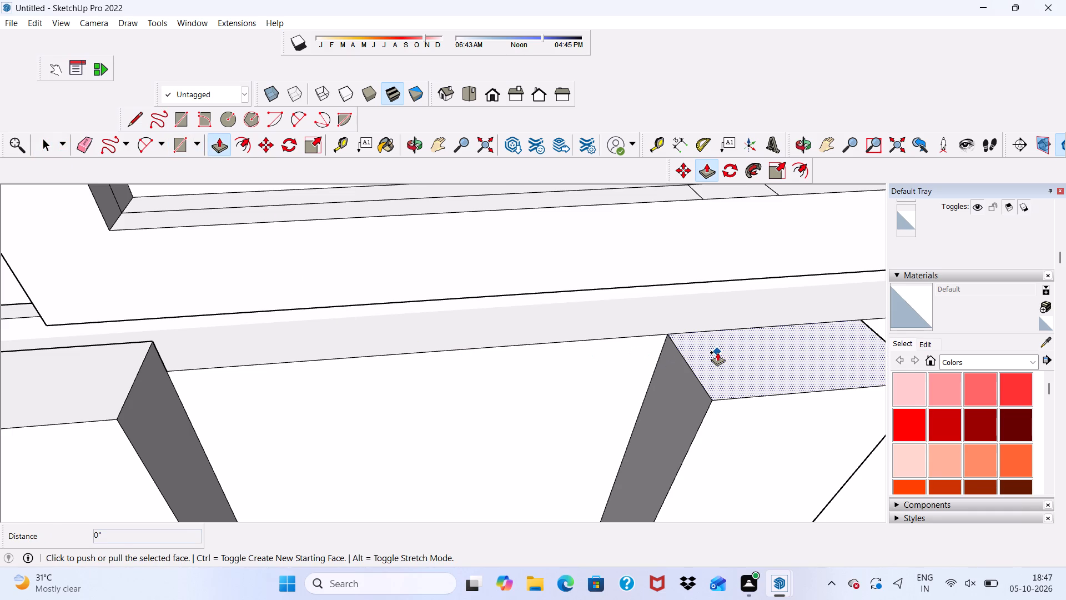
pyautogui.click(135, 356)
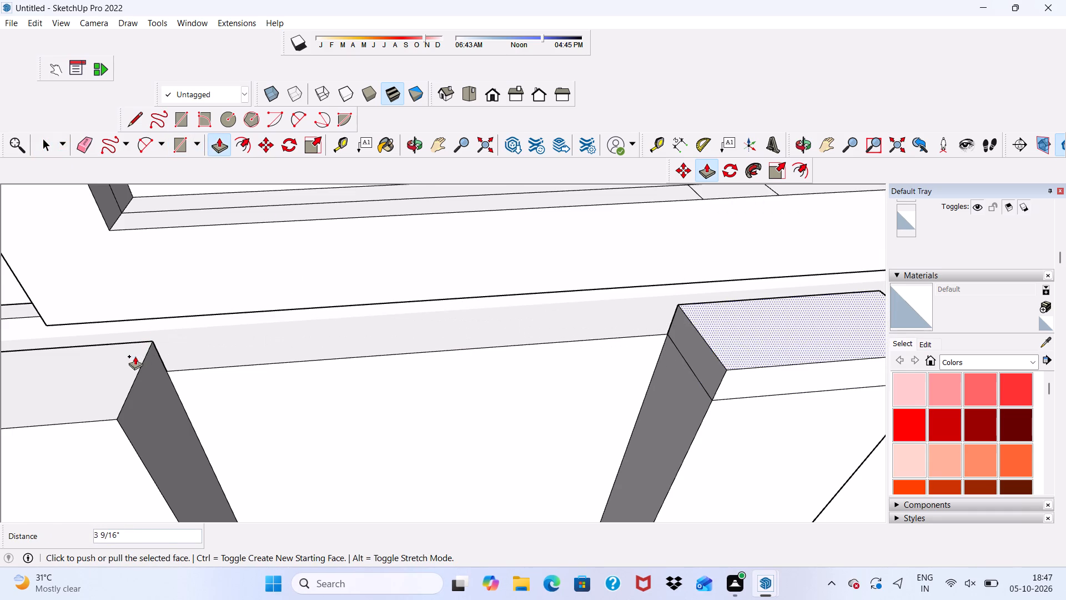
# Draw edges around the far strip's top, about 6 1/4" deep and 1' 8" long, separating it from the wall's top face.
pyautogui.scroll(1, 28, 338)
pyautogui.scroll(-3, 19, 341)
pyautogui.scroll(-3, 169, 349)
pyautogui.scroll(1, 169, 349)
pyautogui.scroll(-8, 169, 350)
pyautogui.scroll(4, 667, 337)
pyautogui.scroll(-1, 668, 324)
pyautogui.scroll(3, 668, 324)
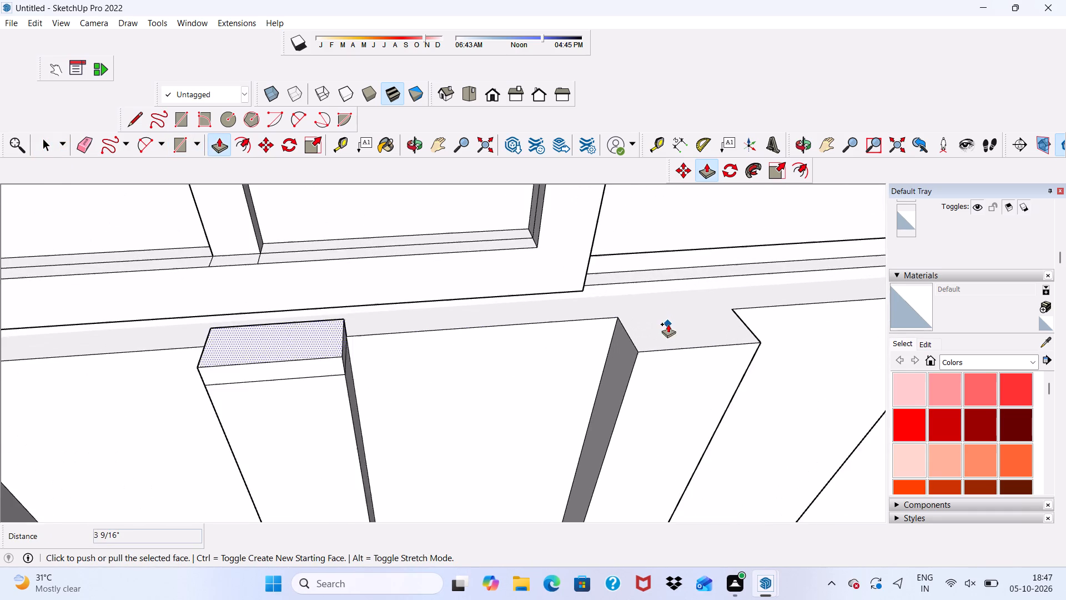
pyautogui.press('space')
pyautogui.click(648, 331)
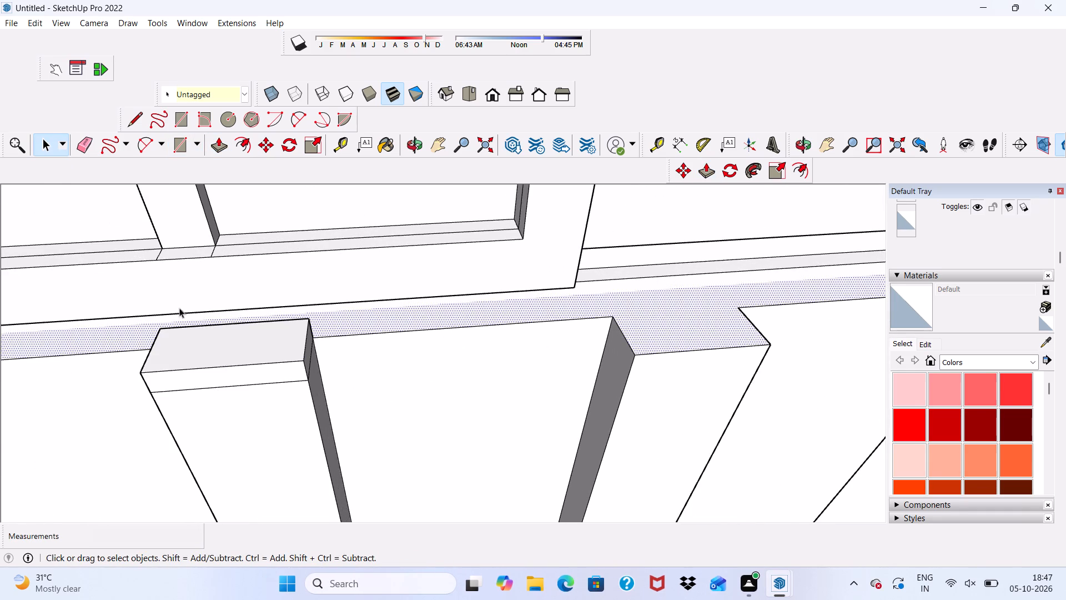
pyautogui.scroll(2, 339, 318)
pyautogui.scroll(-2, 339, 321)
pyautogui.moveTo(400, 341); pyautogui.dragTo(288, 240, button='middle')
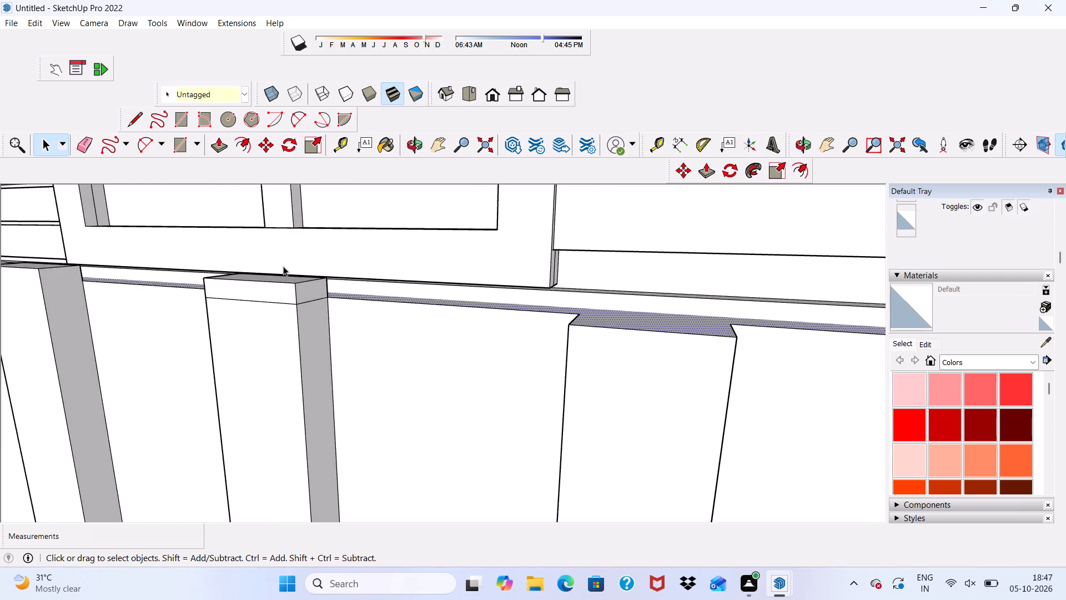
pyautogui.scroll(3, 283, 266)
pyautogui.scroll(-4, 284, 267)
pyautogui.moveTo(490, 335); pyautogui.dragTo(434, 393, button='middle')
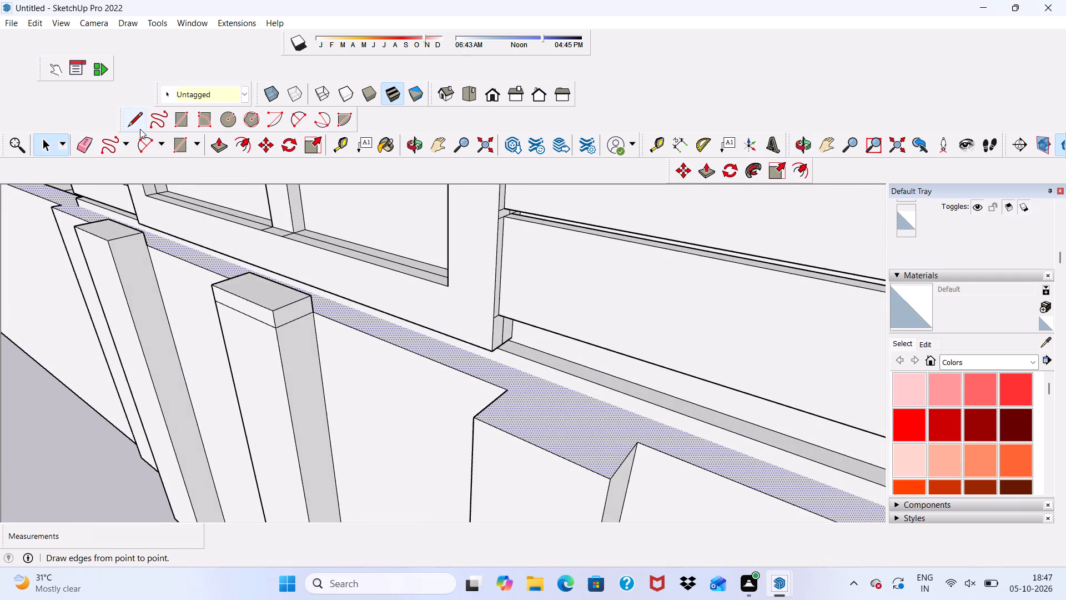
pyautogui.click(139, 121)
pyautogui.scroll(3, 401, 334)
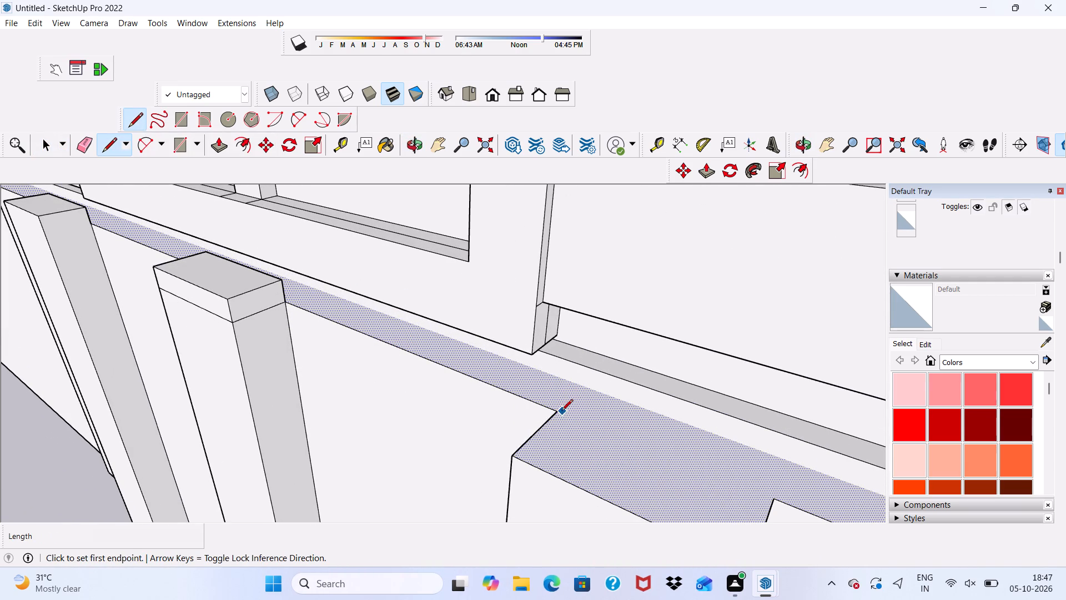
pyautogui.click(556, 415)
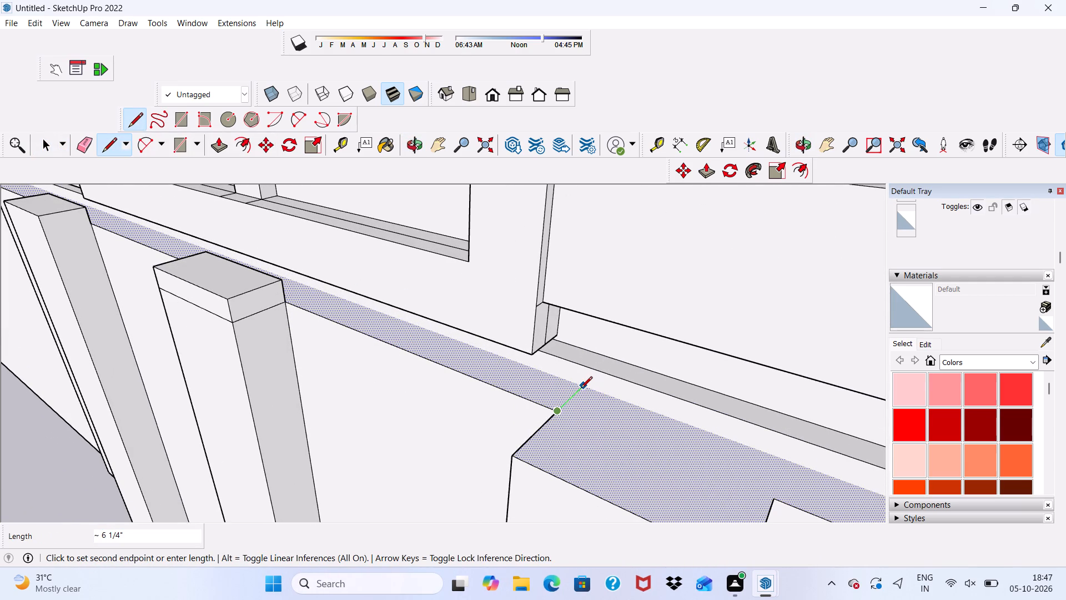
pyautogui.click(581, 389)
pyautogui.scroll(-7, 401, 417)
pyautogui.scroll(2, 657, 476)
pyautogui.scroll(3, 589, 472)
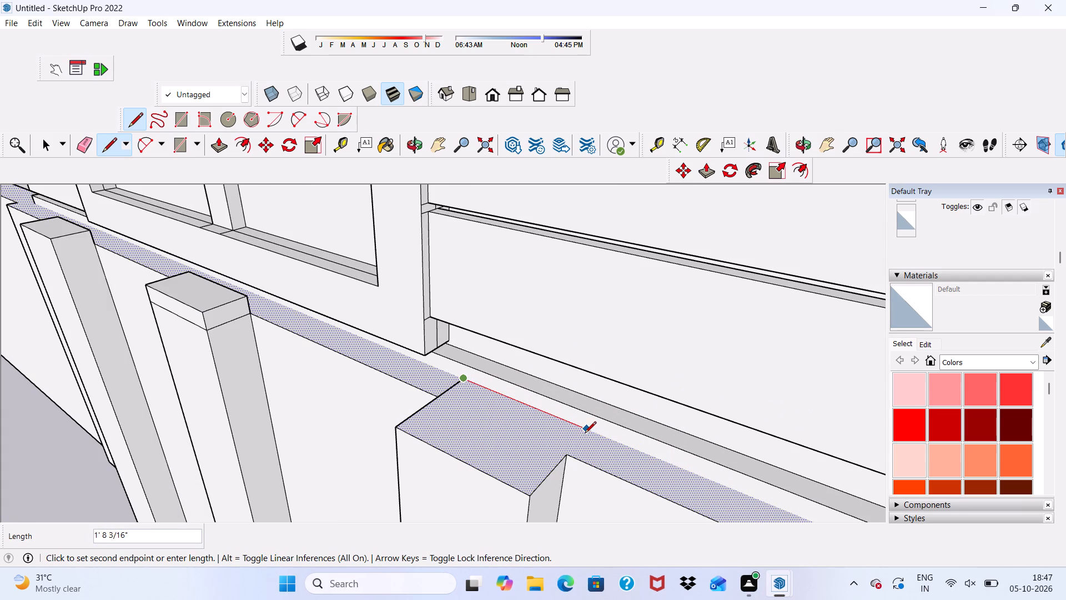
pyautogui.click(585, 434)
pyautogui.click(565, 460)
pyautogui.press('space')
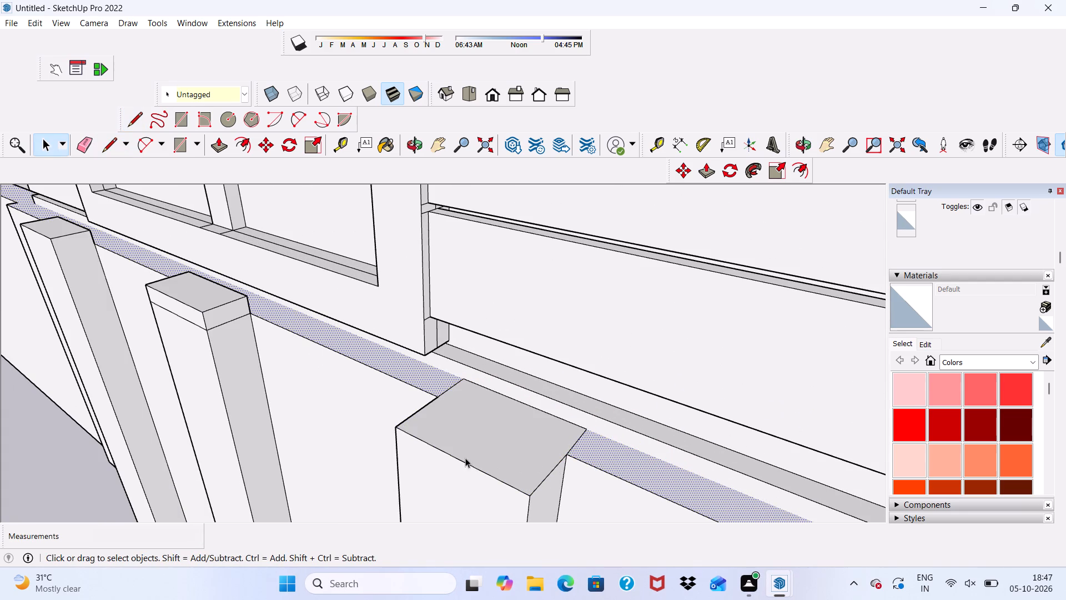
# Raise the separated top face of the far strip by 3 9/16" to match the middle strip's top.
pyautogui.click(472, 453)
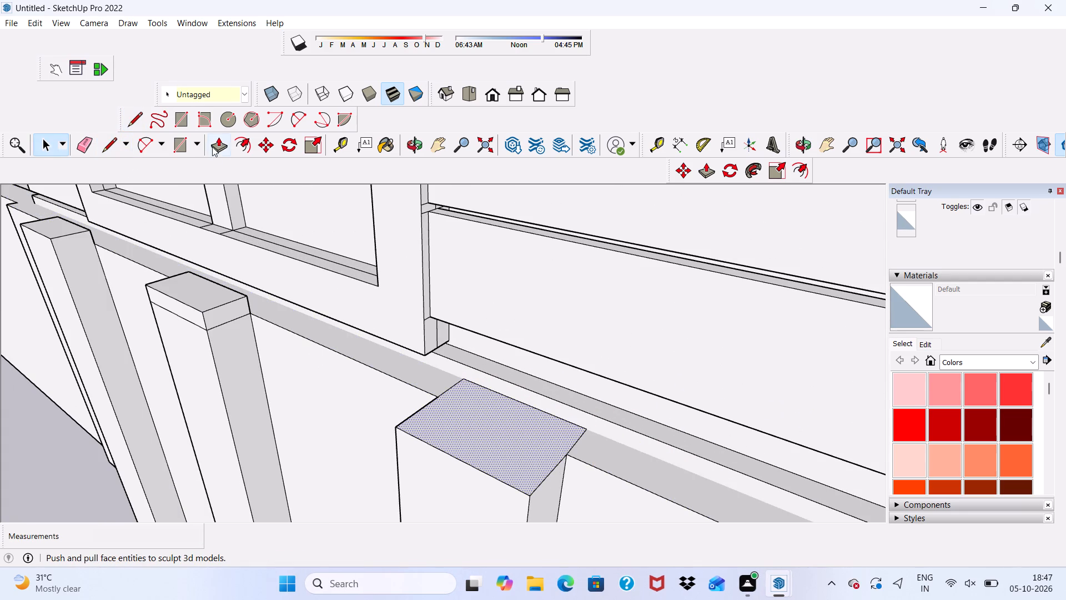
pyautogui.click(220, 142)
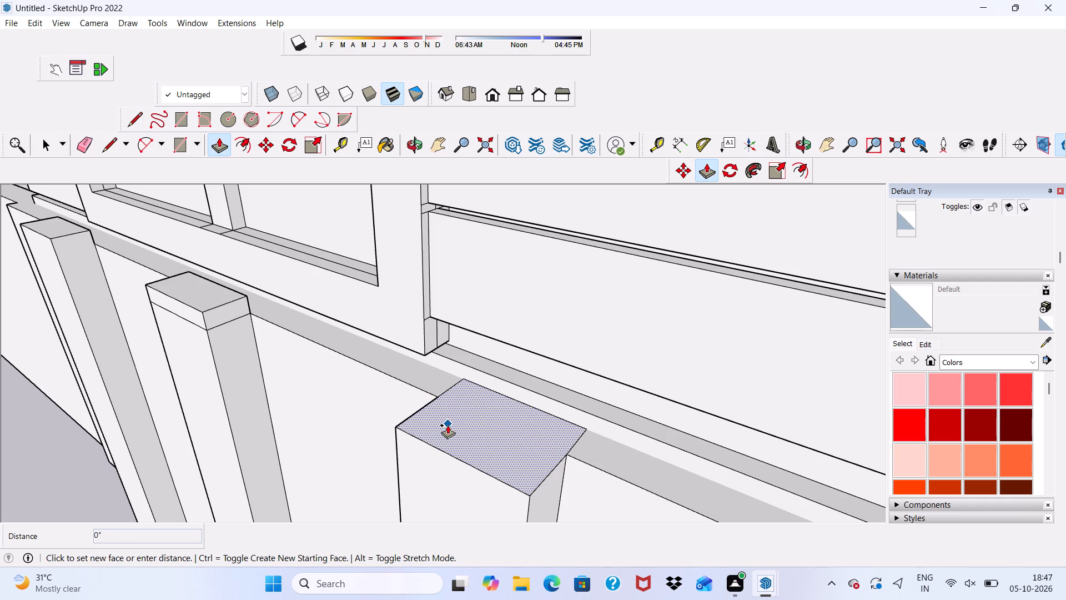
pyautogui.click(447, 424)
pyautogui.click(204, 304)
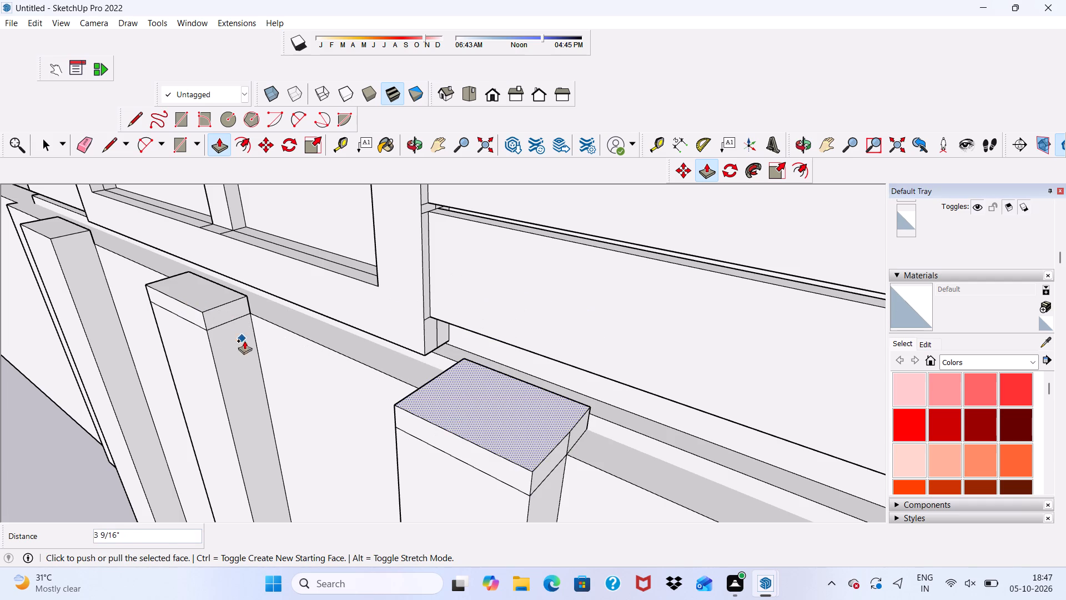
# Erase the leftover horizontal seam edges below the raised top on the front and adjacent side of the middle strip.
pyautogui.click(86, 140)
pyautogui.scroll(3, 156, 374)
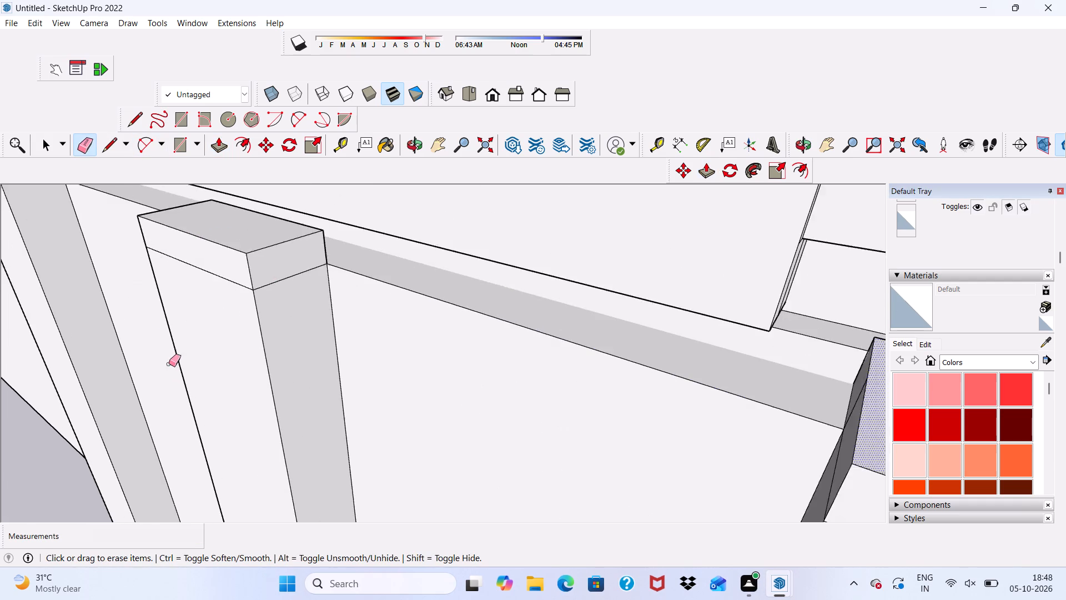
pyautogui.scroll(3, 169, 364)
pyautogui.moveTo(186, 243); pyautogui.dragTo(183, 254)
pyautogui.moveTo(557, 131); pyautogui.dragTo(559, 131)
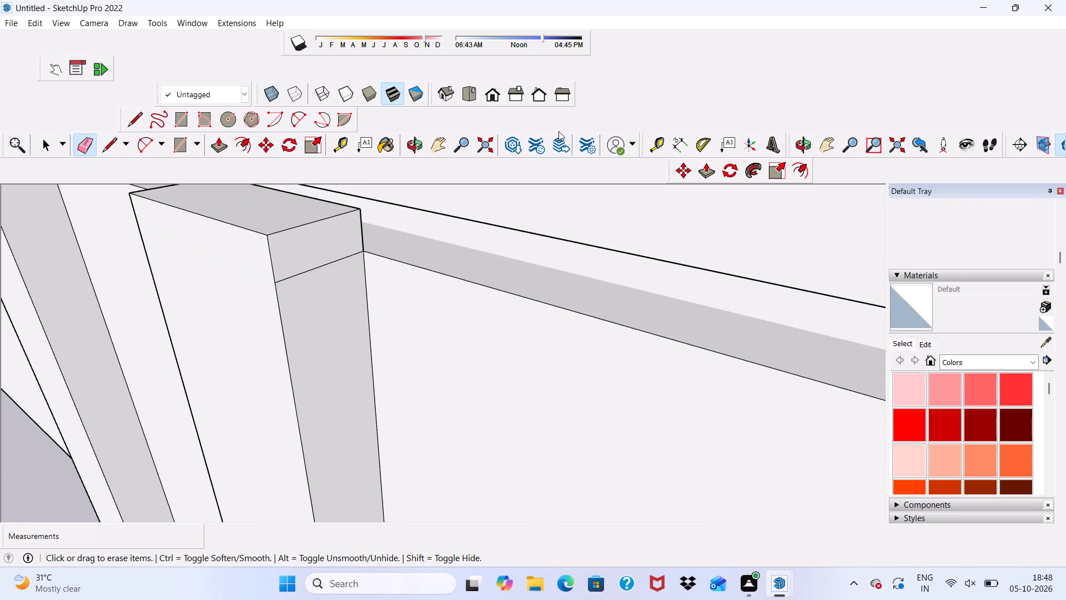
pyautogui.moveTo(559, 131); pyautogui.dragTo(556, 140)
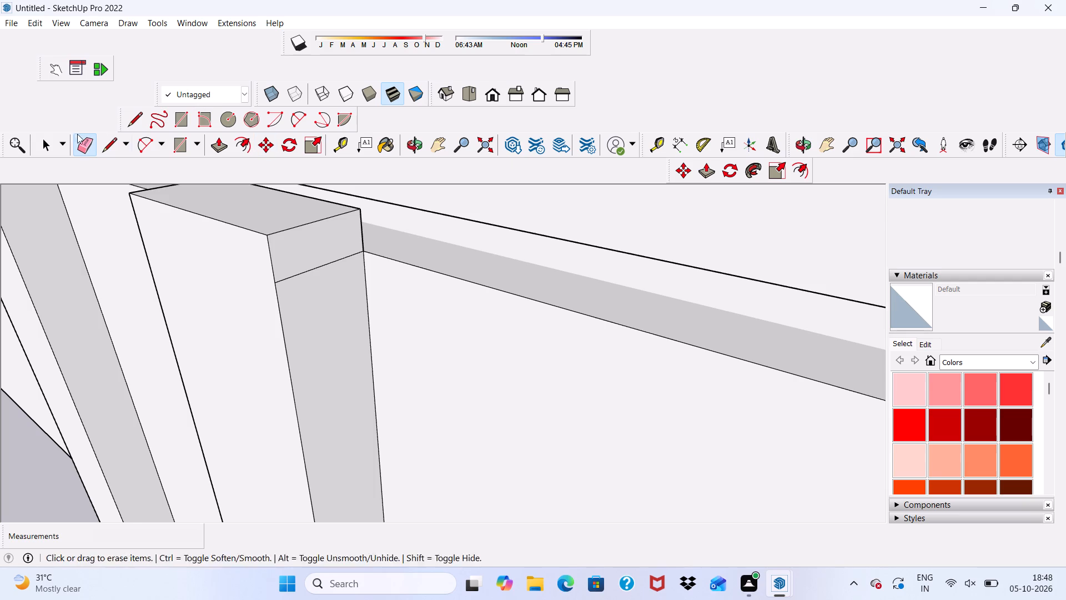
pyautogui.click(87, 138)
pyautogui.scroll(2, 305, 302)
pyautogui.moveTo(310, 254); pyautogui.dragTo(310, 268)
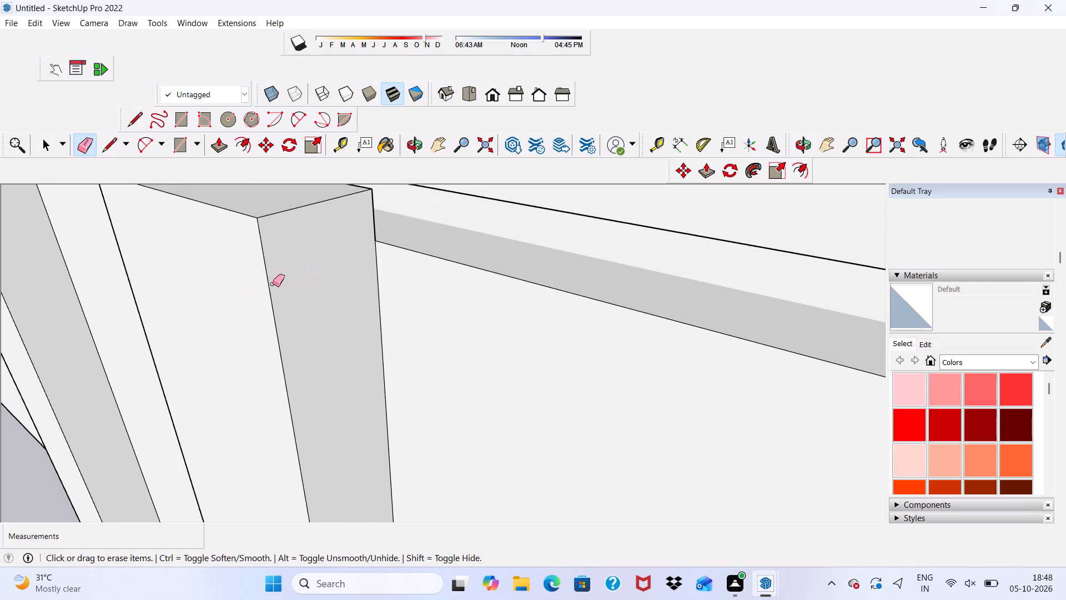
pyautogui.scroll(-2, 239, 301)
# Erase the remaining horizontal seam edges around the raised tops of the strips, including their opposite sides and the far strip.
pyautogui.moveTo(270, 302); pyautogui.dragTo(655, 241, button='middle')
pyautogui.moveTo(280, 257); pyautogui.dragTo(273, 334)
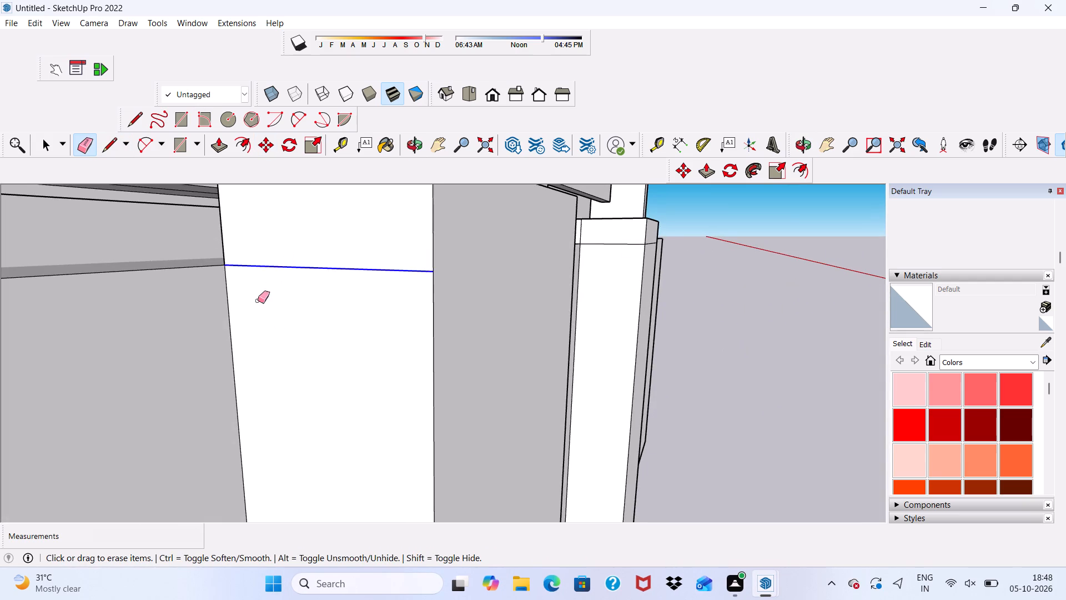
pyautogui.scroll(-2, 226, 294)
pyautogui.scroll(1, 203, 317)
pyautogui.scroll(-1, 203, 322)
pyautogui.scroll(3, 539, 278)
pyautogui.moveTo(601, 226); pyautogui.dragTo(597, 263)
pyautogui.scroll(4, 580, 242)
pyautogui.moveTo(568, 223); pyautogui.dragTo(568, 222)
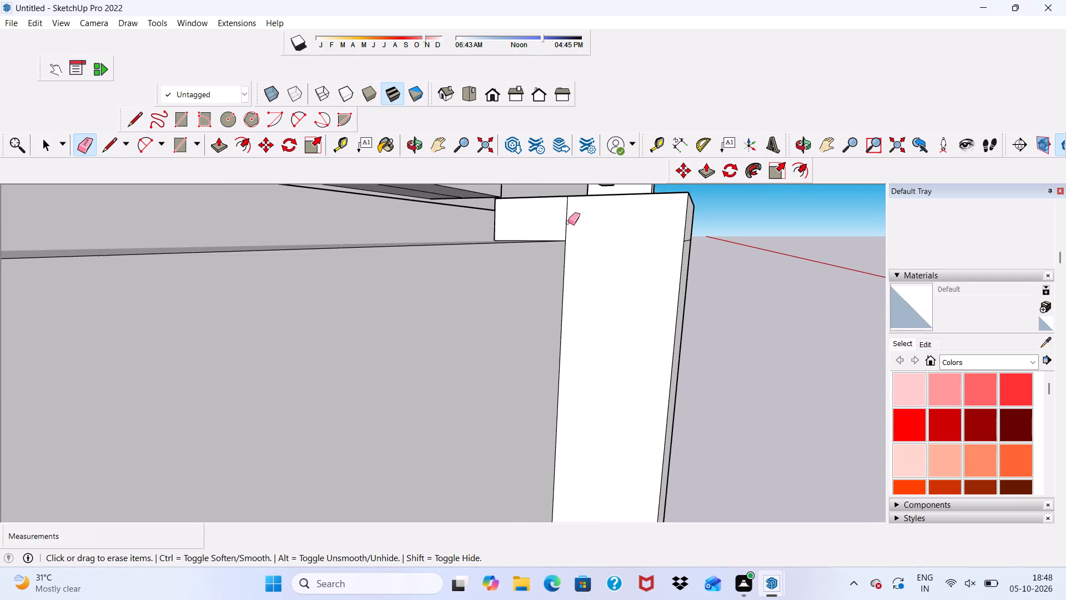
pyautogui.moveTo(568, 222); pyautogui.dragTo(550, 218)
pyautogui.scroll(-6, 524, 228)
pyautogui.moveTo(627, 255); pyautogui.dragTo(437, 260, button='middle')
pyautogui.moveTo(469, 240); pyautogui.dragTo(458, 253)
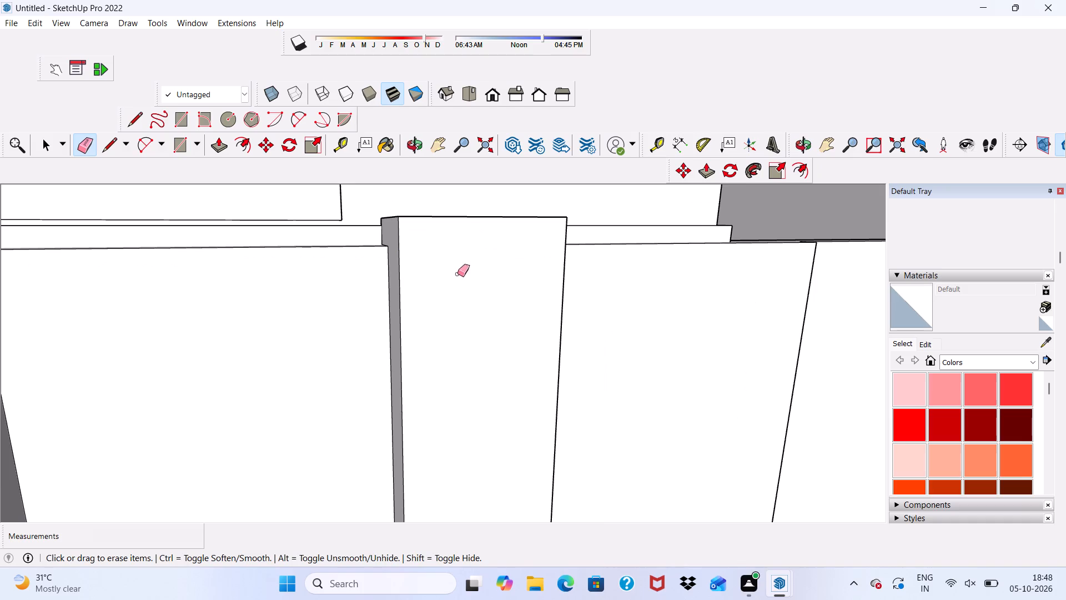
pyautogui.moveTo(476, 266); pyautogui.dragTo(262, 303, button='middle')
pyautogui.moveTo(426, 271); pyautogui.dragTo(445, 287)
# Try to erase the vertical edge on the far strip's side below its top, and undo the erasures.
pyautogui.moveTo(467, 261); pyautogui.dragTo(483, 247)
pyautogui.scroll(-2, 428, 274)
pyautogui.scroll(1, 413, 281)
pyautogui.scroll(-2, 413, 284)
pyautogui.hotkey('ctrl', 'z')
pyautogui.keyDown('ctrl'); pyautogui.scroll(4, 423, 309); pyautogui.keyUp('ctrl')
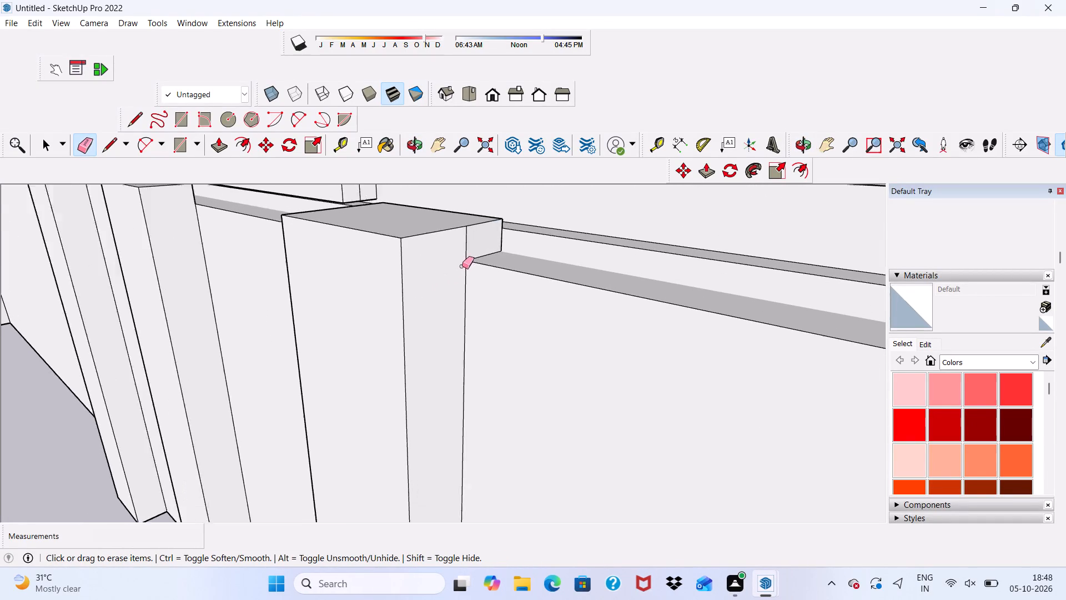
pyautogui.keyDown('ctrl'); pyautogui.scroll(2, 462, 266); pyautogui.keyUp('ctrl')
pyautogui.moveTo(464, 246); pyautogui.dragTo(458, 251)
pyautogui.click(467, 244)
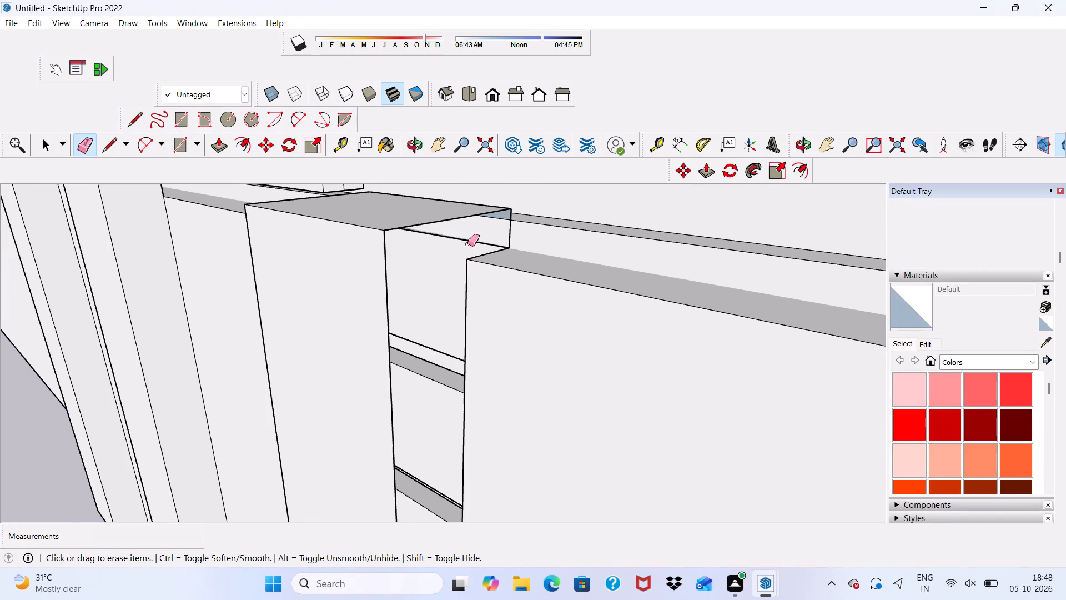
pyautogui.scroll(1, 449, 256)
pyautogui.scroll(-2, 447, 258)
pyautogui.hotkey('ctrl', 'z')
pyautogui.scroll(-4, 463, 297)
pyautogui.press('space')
# Examine the boundary wall's three projecting strips and the plain wall section beside the end pillar from the front.
pyautogui.scroll(-8, 311, 278)
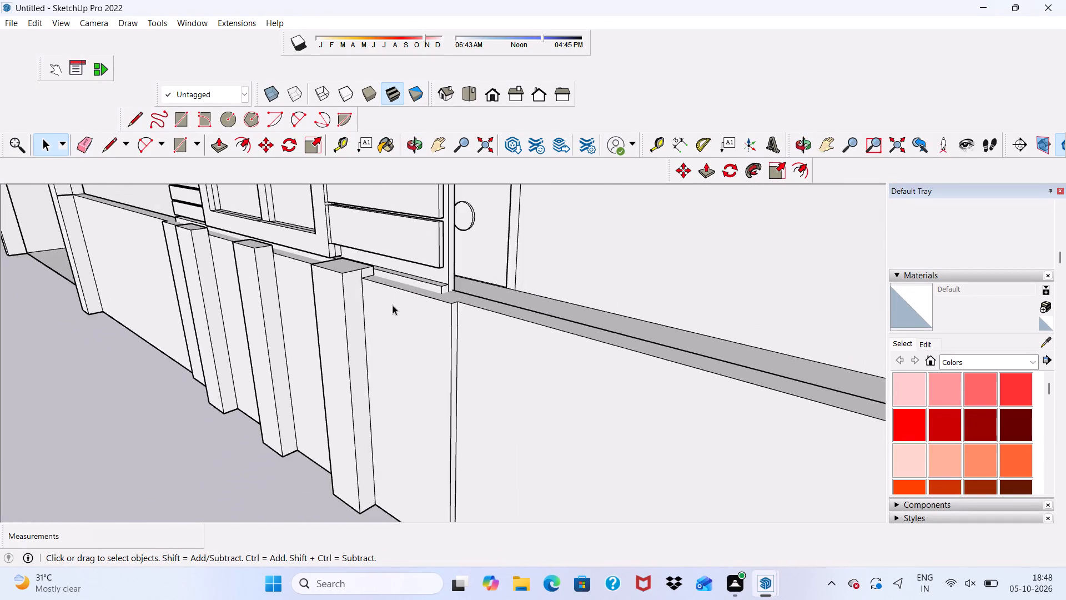
pyautogui.scroll(-6, 393, 305)
pyautogui.moveTo(444, 283); pyautogui.dragTo(610, 345, button='middle')
pyautogui.scroll(4, 472, 306)
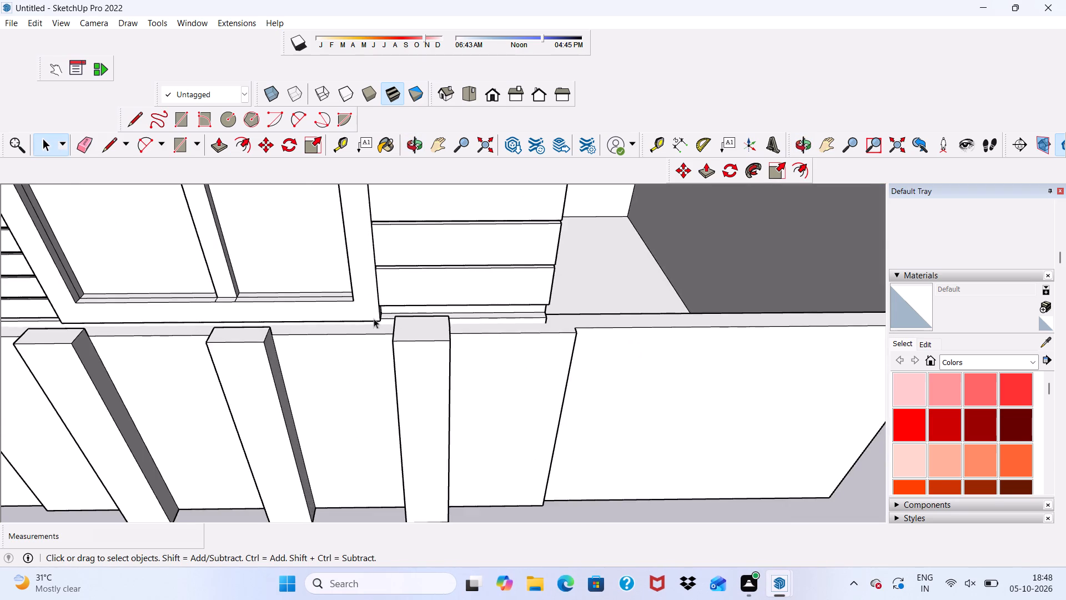
pyautogui.scroll(-4, 374, 318)
pyautogui.moveTo(399, 349); pyautogui.dragTo(338, 218, button='middle')
pyautogui.scroll(-7, 399, 257)
pyautogui.scroll(-1, 328, 338)
pyautogui.moveTo(337, 343); pyautogui.dragTo(418, 344, button='middle')
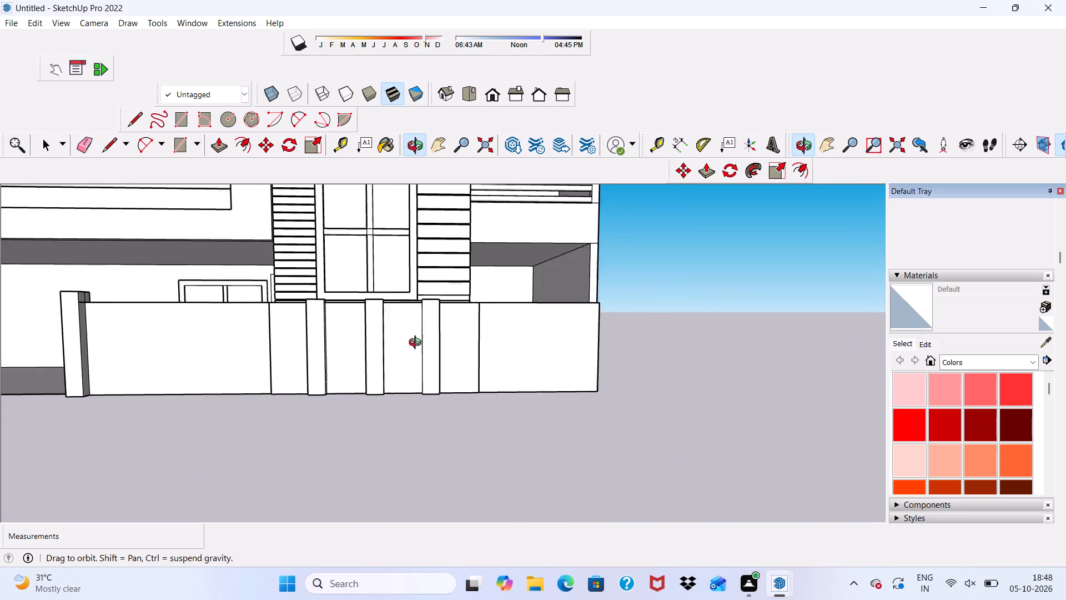
pyautogui.moveTo(418, 344); pyautogui.dragTo(435, 366, button='middle')
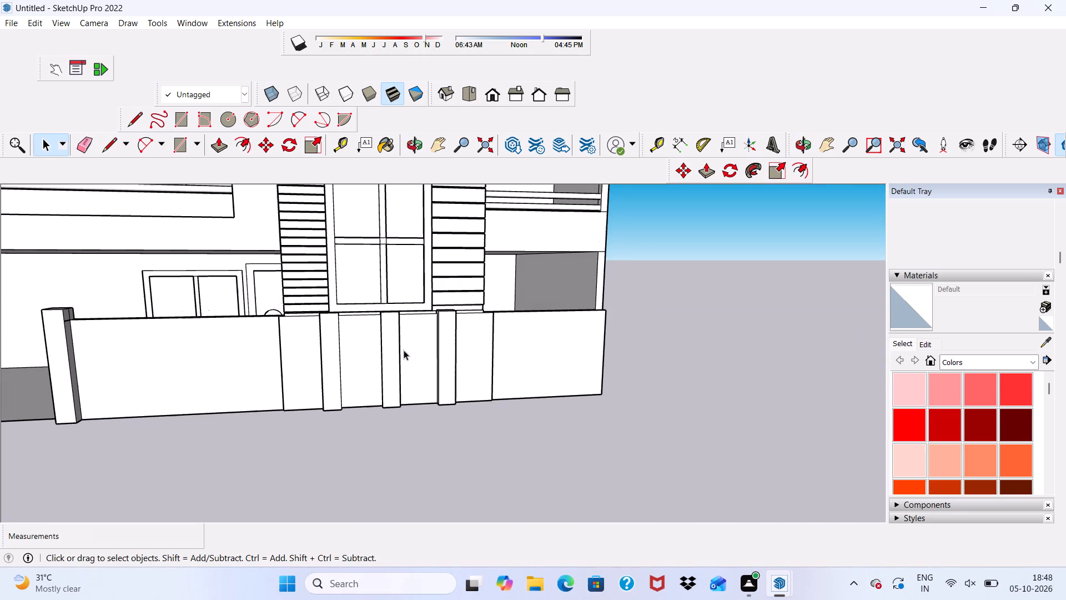
pyautogui.scroll(3, 368, 363)
pyautogui.scroll(-6, 361, 367)
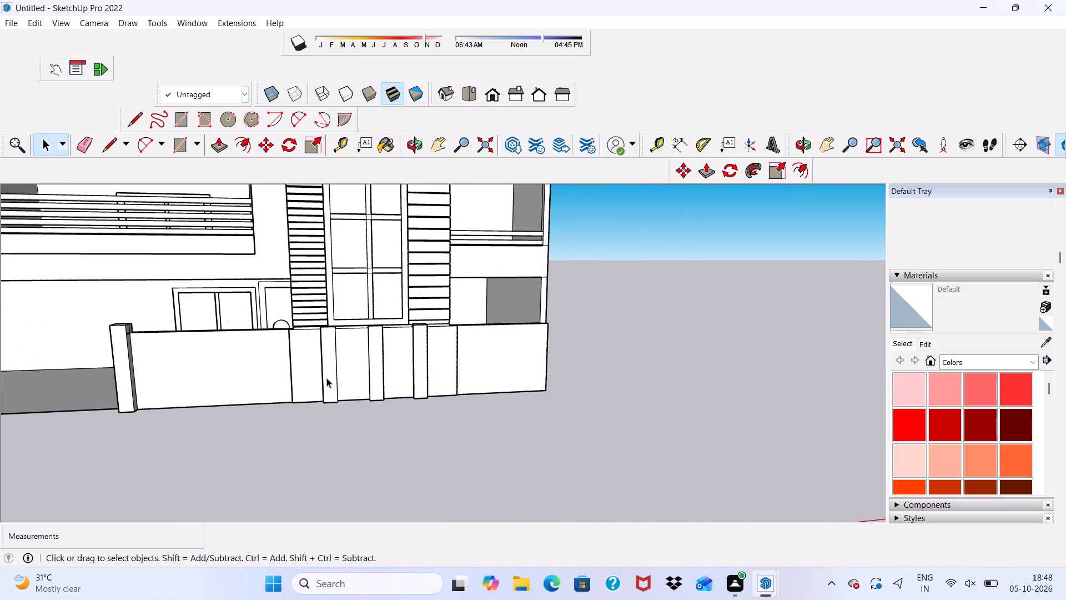
pyautogui.scroll(5, 325, 379)
pyautogui.moveTo(309, 362); pyautogui.dragTo(316, 373, button='middle')
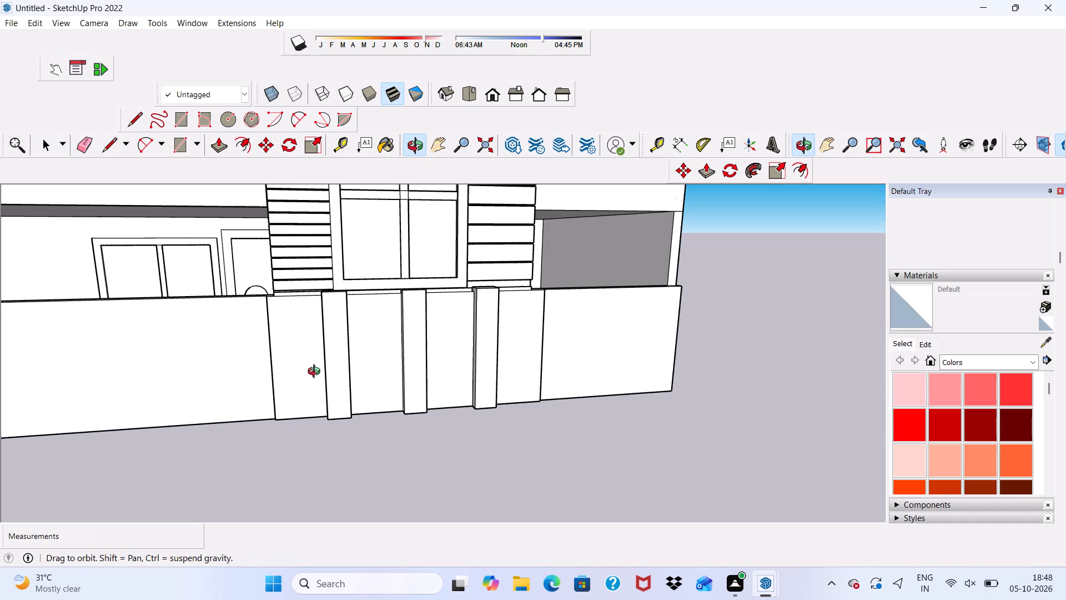
pyautogui.moveTo(316, 373); pyautogui.dragTo(275, 384, button='middle')
pyautogui.scroll(4, 258, 378)
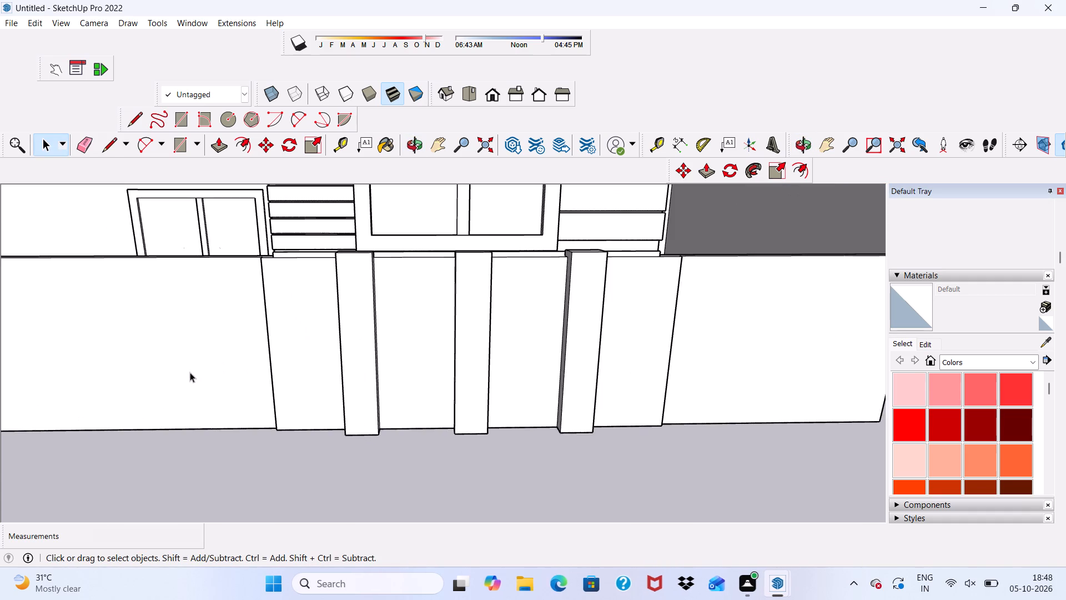
pyautogui.scroll(1, 190, 372)
pyautogui.scroll(-2, 182, 353)
pyautogui.scroll(1, 183, 353)
pyautogui.scroll(-8, 192, 355)
pyautogui.scroll(2, 139, 339)
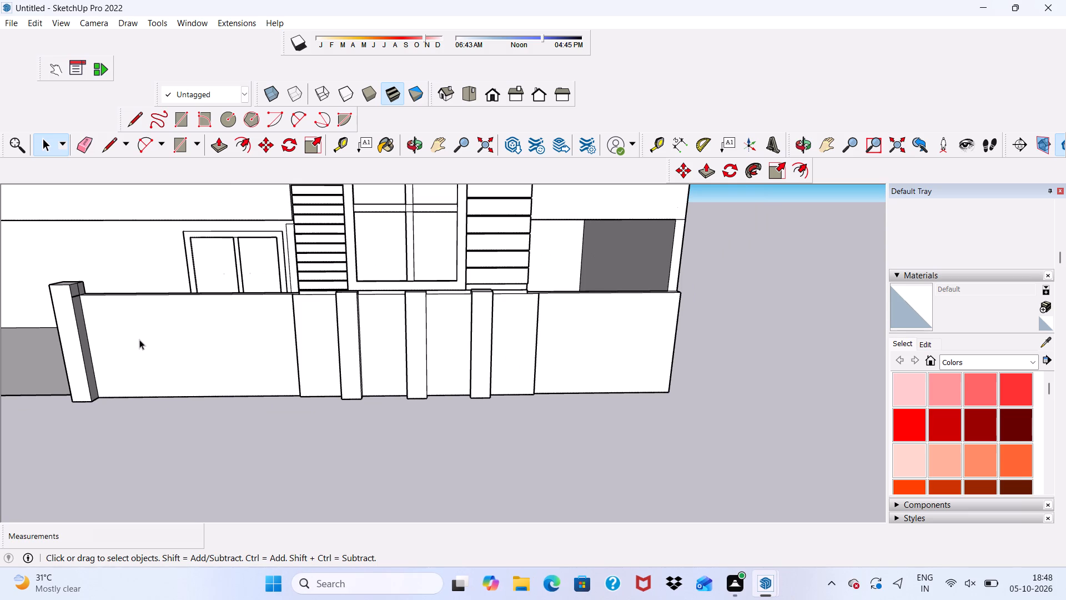
pyautogui.scroll(2, 0, 137)
pyautogui.scroll(-4, 0, 109)
# Draw a full-height rectangle 9' high and about 1' wide on the plain wall section, alongside the end pillar.
pyautogui.click(184, 118)
pyautogui.scroll(2, 95, 333)
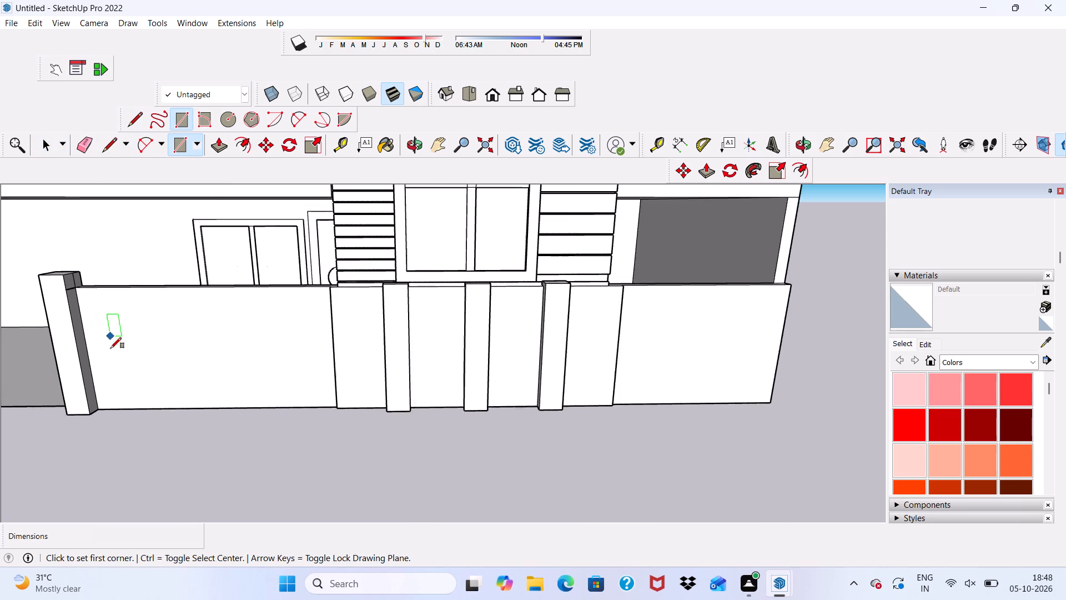
pyautogui.scroll(1, 110, 348)
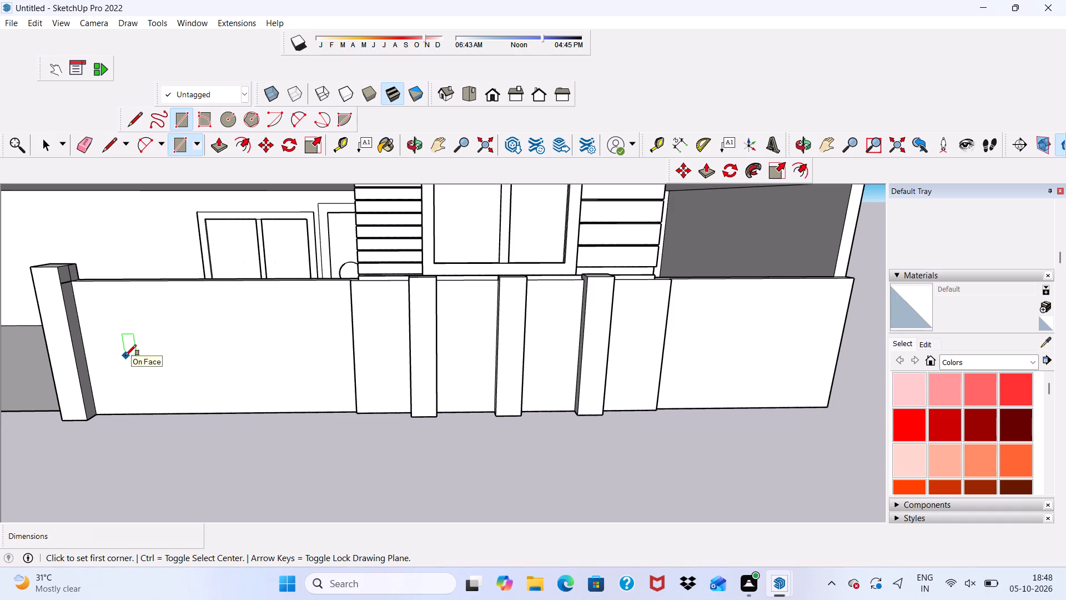
pyautogui.scroll(1, 125, 356)
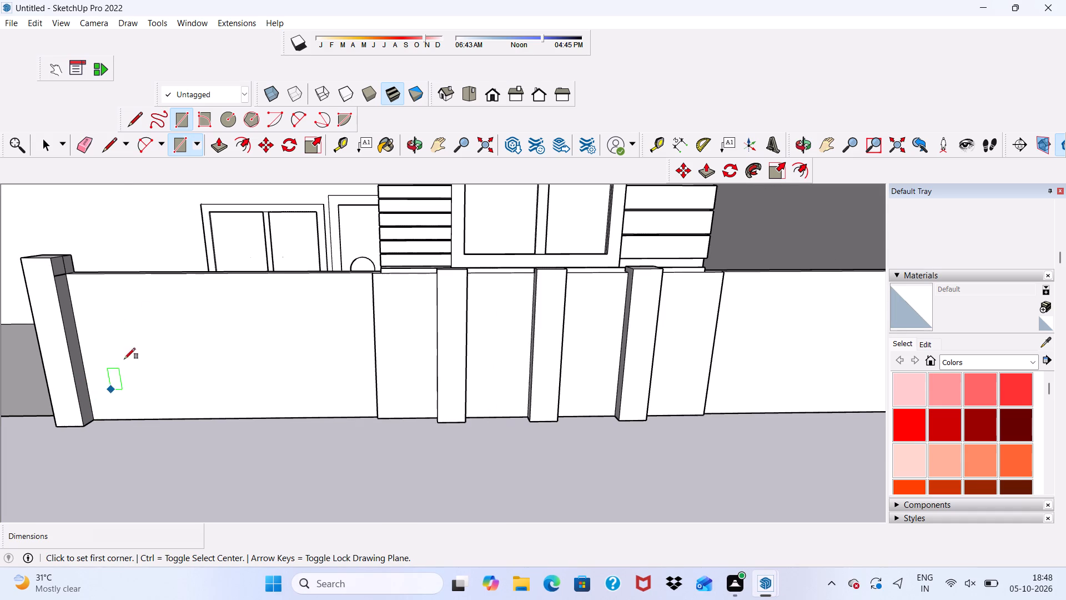
pyautogui.scroll(4, 96, 406)
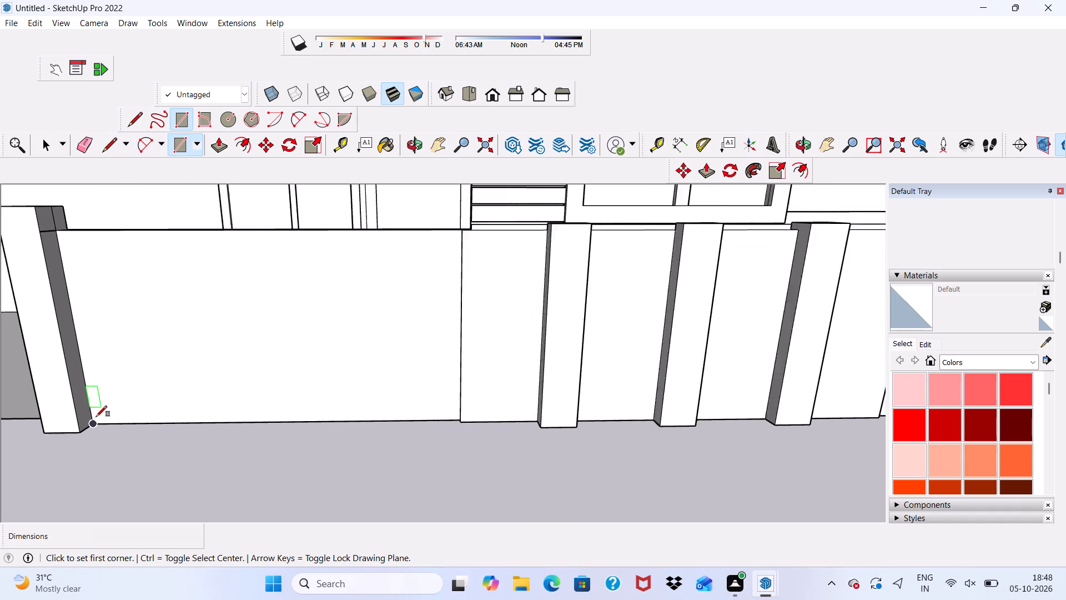
pyautogui.click(94, 426)
pyautogui.scroll(2, 232, 401)
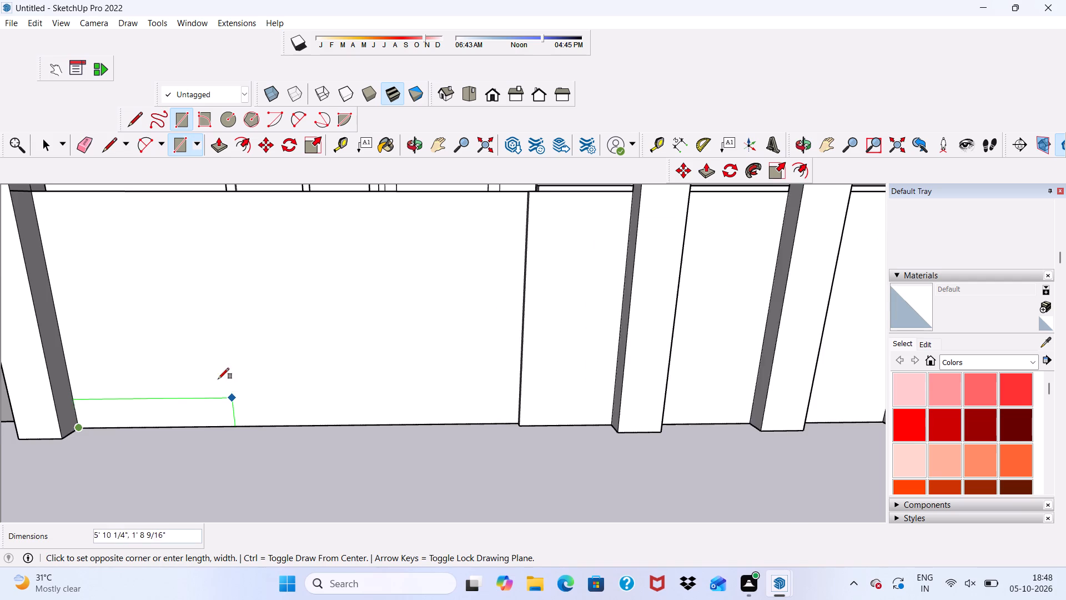
pyautogui.scroll(-1, 97, 274)
pyautogui.scroll(1, 105, 302)
pyautogui.scroll(-9, 111, 315)
pyautogui.scroll(2, 95, 248)
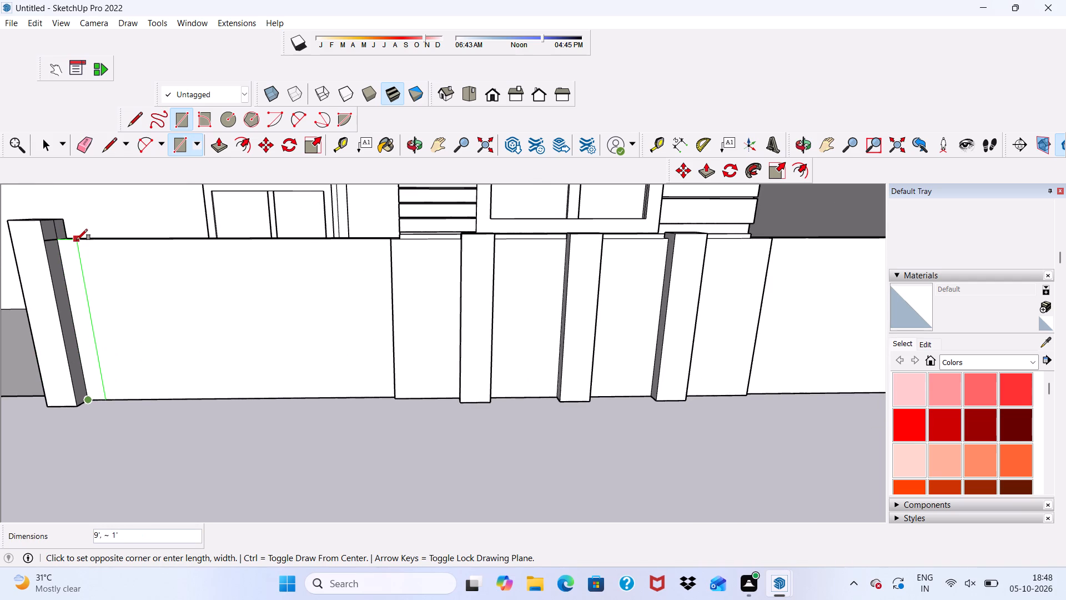
pyautogui.click(77, 240)
# Draw a rectangle about 17' 6 3/8" by 11 3/16" along the plain wall section's top, from the pillar to the projecting panel.
pyautogui.scroll(5, 116, 277)
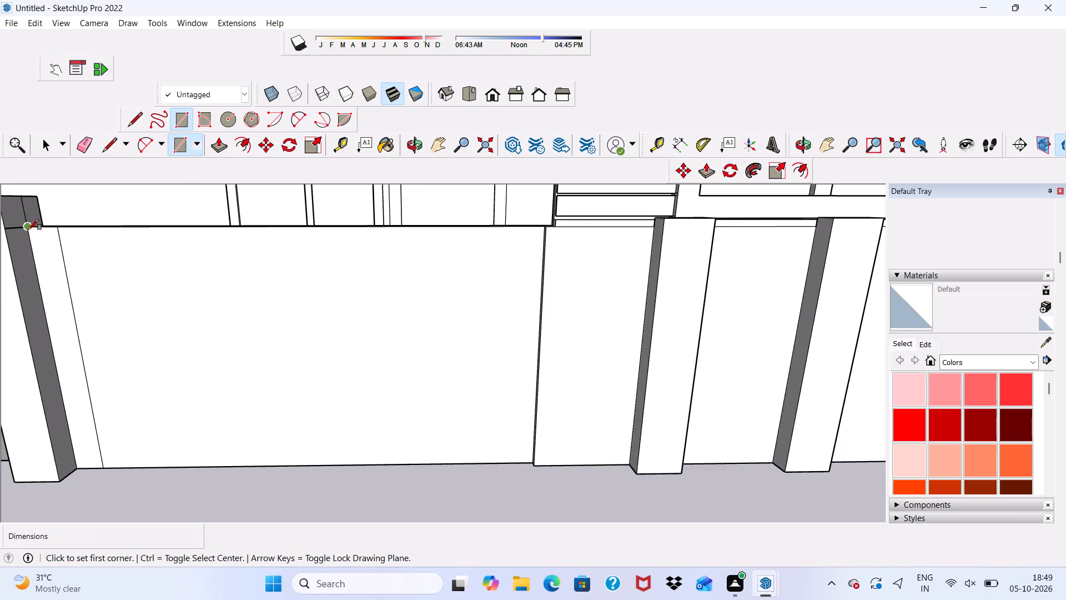
pyautogui.click(29, 232)
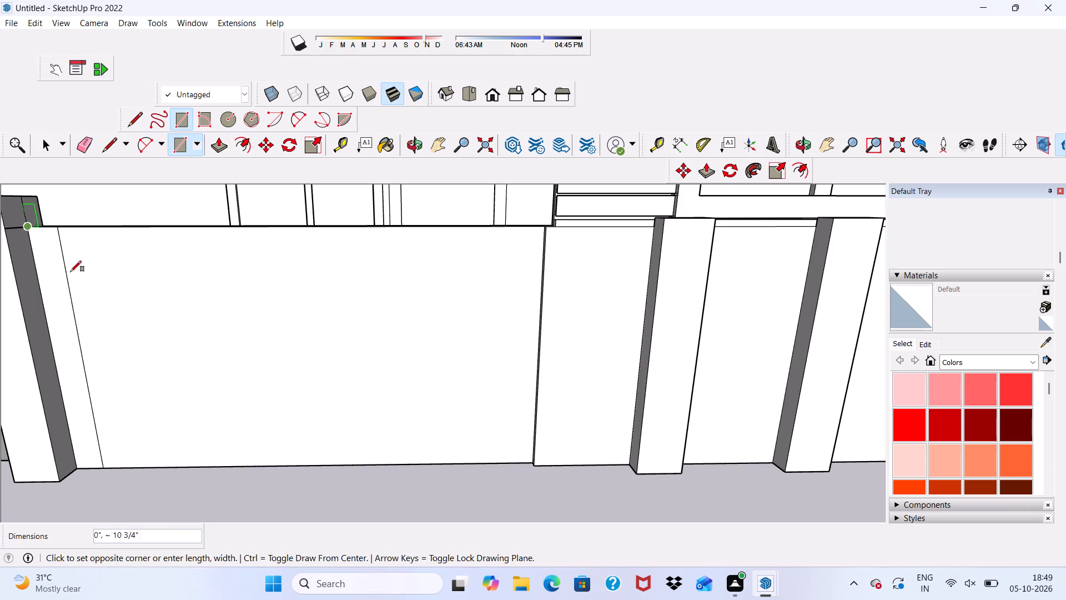
pyautogui.scroll(-2, 102, 276)
pyautogui.scroll(-2, 221, 268)
pyautogui.scroll(3, 419, 267)
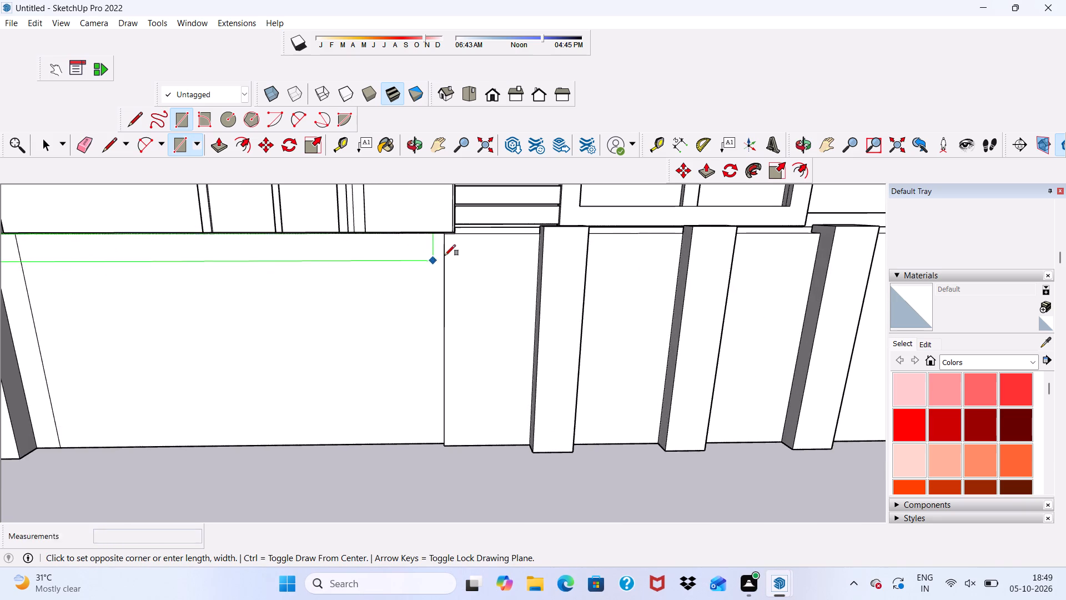
pyautogui.scroll(1, 445, 256)
pyautogui.scroll(-2, 445, 254)
pyautogui.moveTo(445, 255); pyautogui.dragTo(544, 261, button='middle')
pyautogui.scroll(2, 463, 238)
pyautogui.scroll(2, 407, 263)
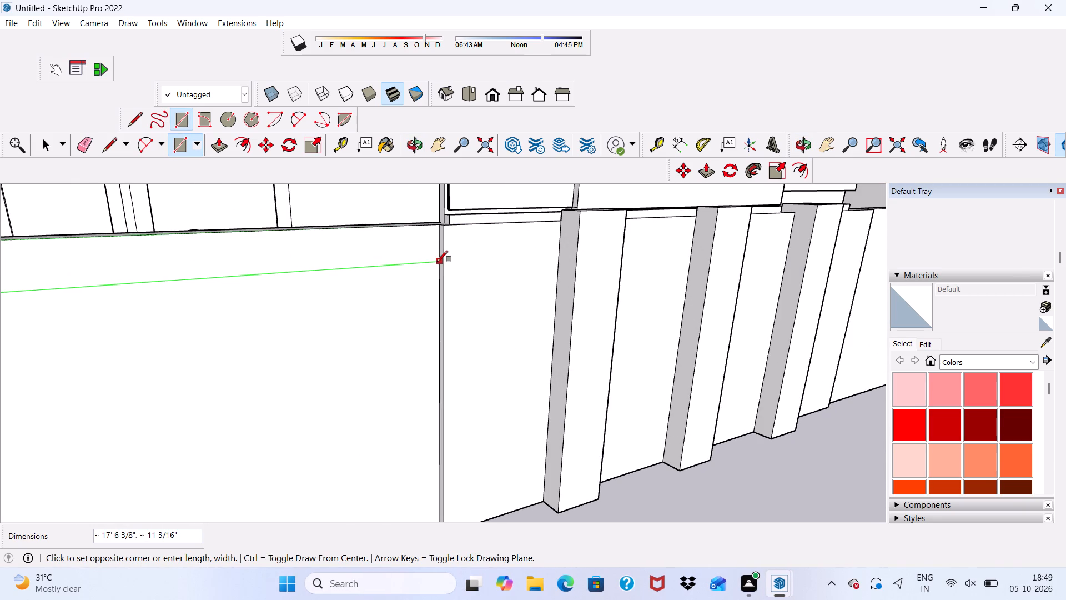
pyautogui.click(436, 262)
pyautogui.scroll(-13, 310, 238)
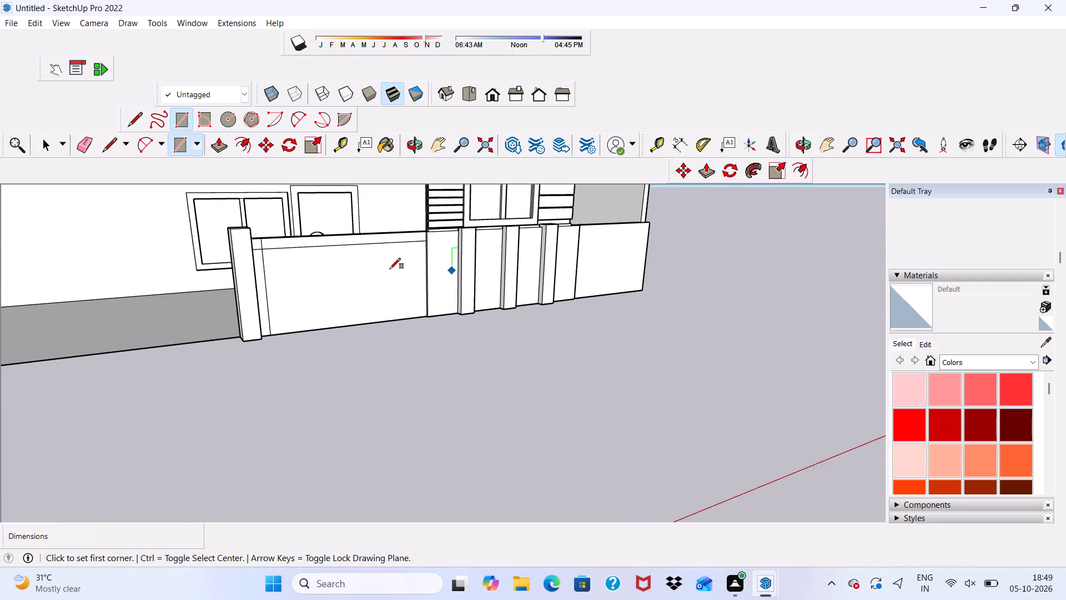
pyautogui.press('space')
# Erase the two overlapping edges at the rectangles' corner so they merge into one L-shaped border.
pyautogui.scroll(3, 319, 272)
pyautogui.scroll(2, 62, 139)
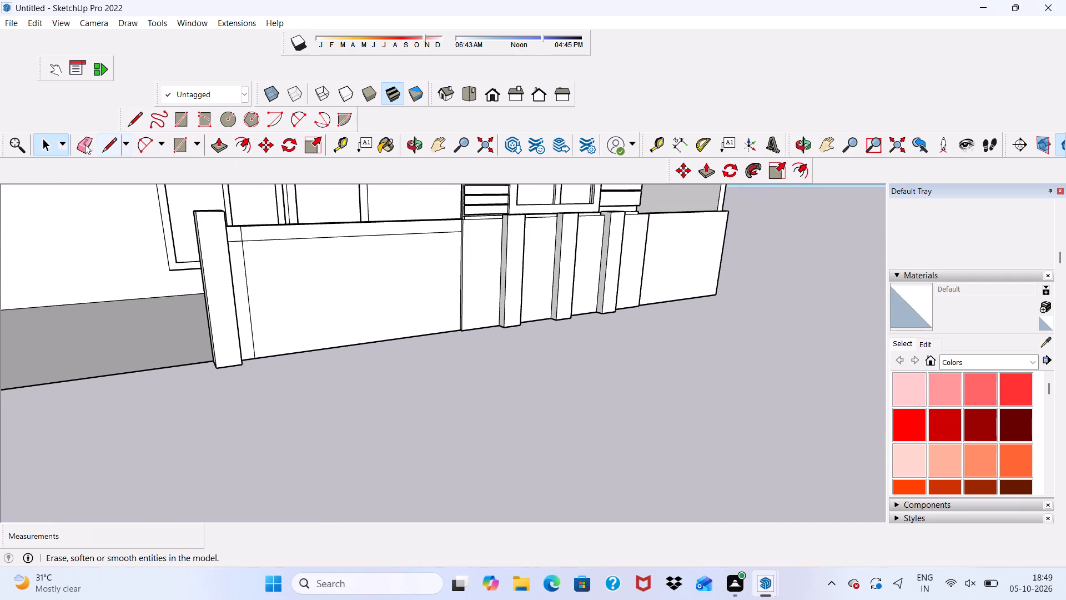
pyautogui.click(83, 146)
pyautogui.scroll(4, 174, 221)
pyautogui.scroll(2, 283, 267)
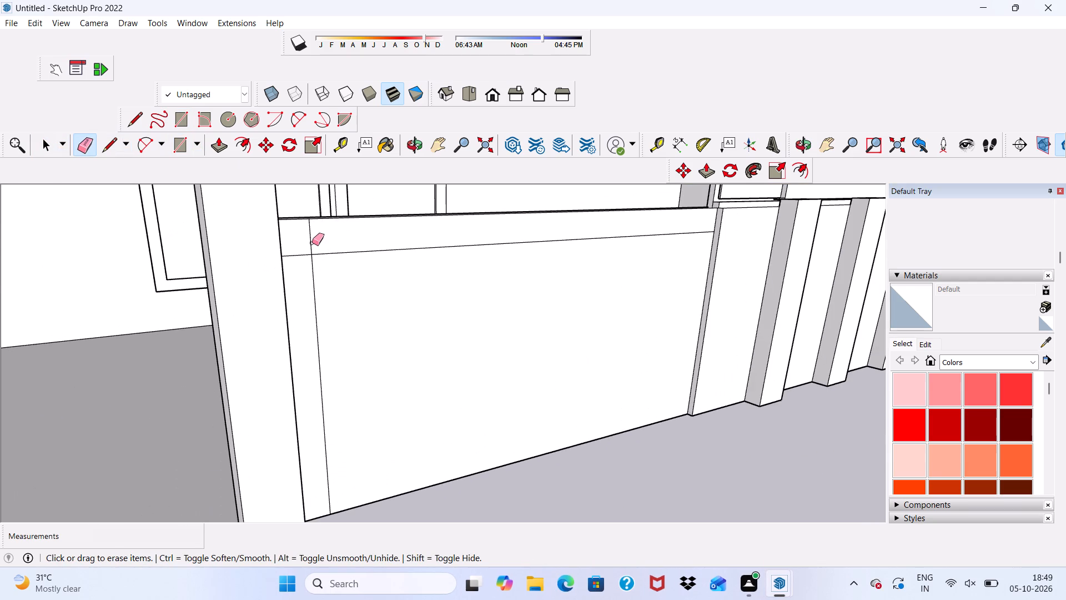
pyautogui.click(312, 243)
pyautogui.click(299, 255)
pyautogui.scroll(-2, 299, 256)
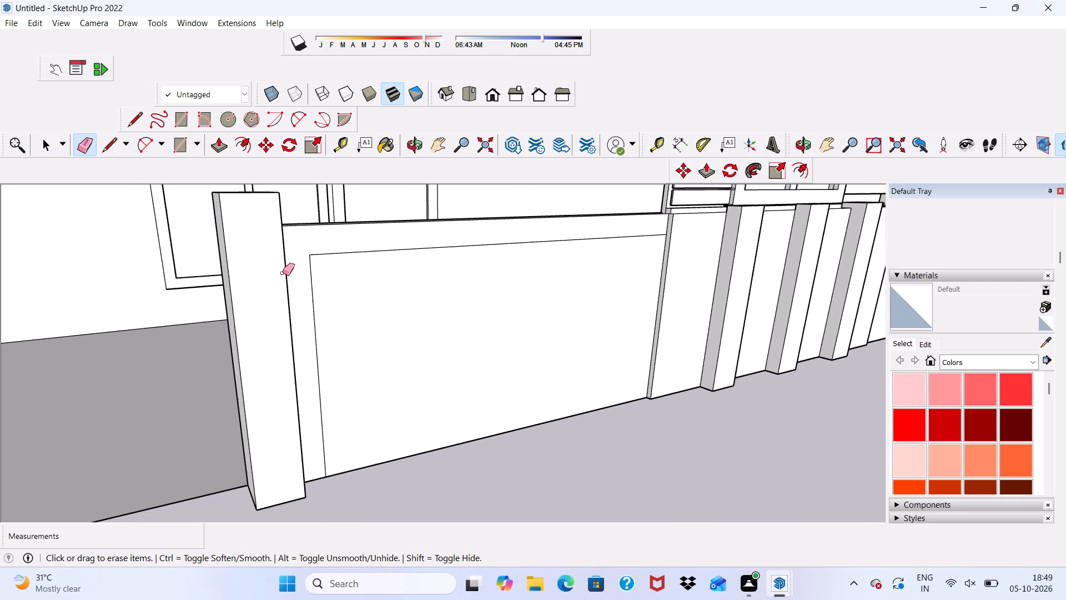
pyautogui.press('space')
# Push/Pull the L-shaped border on the plain boundary wall section outward by 6".
pyautogui.click(300, 280)
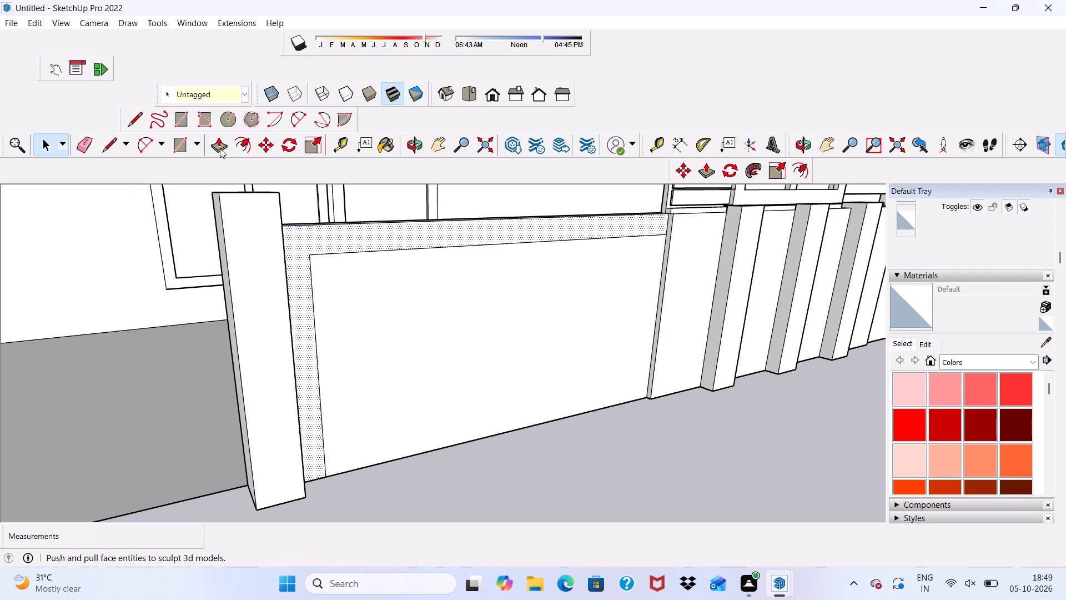
pyautogui.click(220, 148)
pyautogui.scroll(3, 288, 330)
pyautogui.scroll(3, 316, 282)
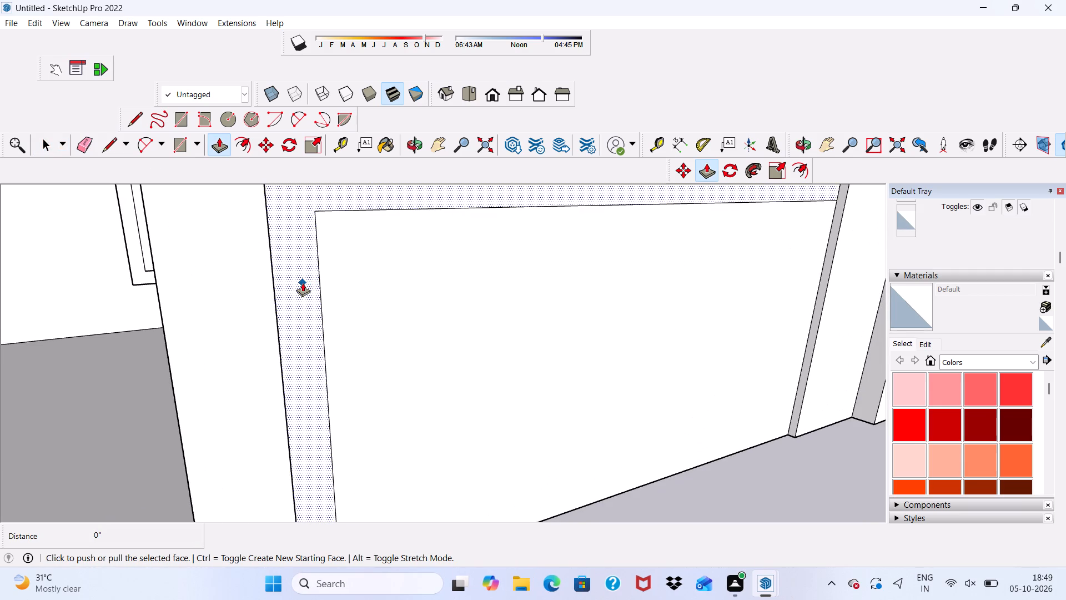
pyautogui.click(303, 283)
pyautogui.scroll(1, 322, 281)
pyautogui.scroll(-5, 331, 287)
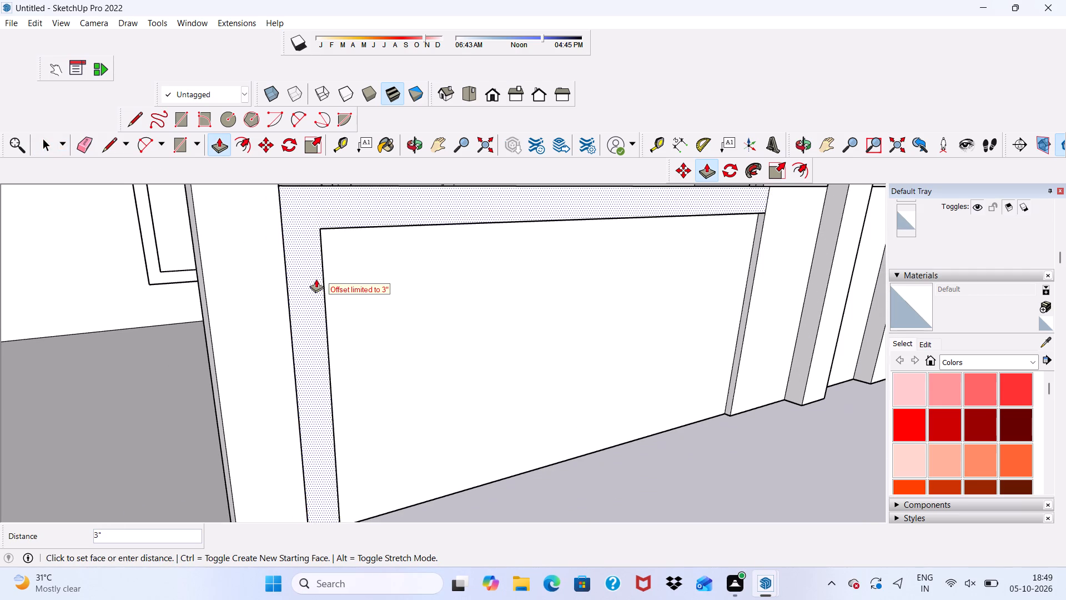
pyautogui.scroll(-6, 305, 265)
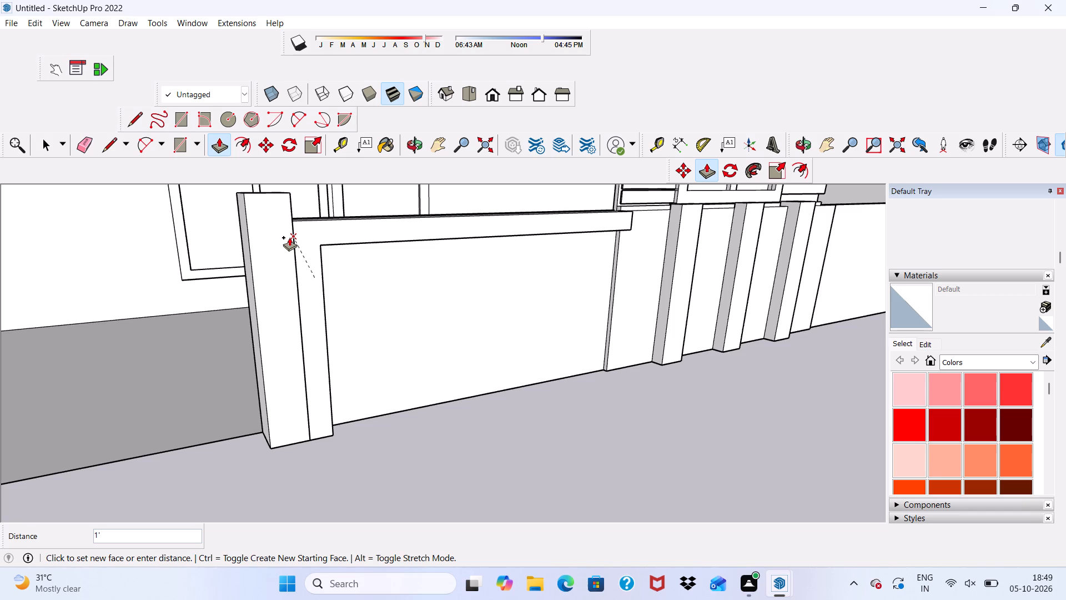
pyautogui.press('6')
pyautogui.hotkey('shift', '"')
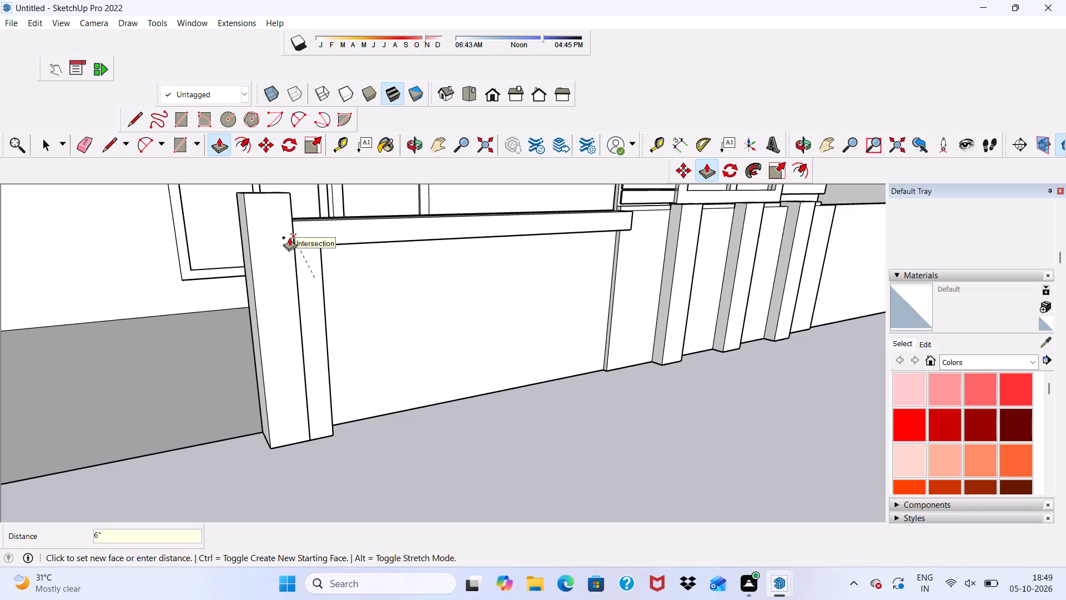
pyautogui.press('Return')
# Examine the projecting border and the boundary wall's strips against the house front from several angles.
pyautogui.scroll(-4, 279, 206)
pyautogui.moveTo(504, 247); pyautogui.dragTo(320, 283, button='middle')
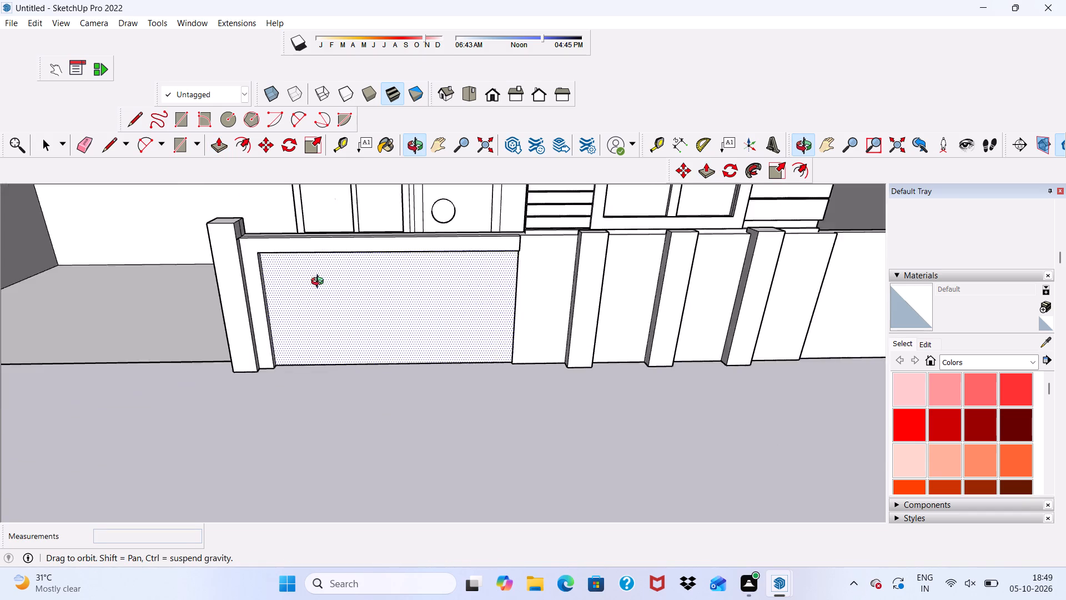
pyautogui.moveTo(320, 283); pyautogui.dragTo(289, 274, button='middle')
pyautogui.moveTo(296, 272); pyautogui.dragTo(308, 266, button='middle')
pyautogui.moveTo(321, 262); pyautogui.dragTo(333, 257, button='middle')
pyautogui.press('space')
pyautogui.scroll(4, 375, 234)
pyautogui.moveTo(361, 268); pyautogui.dragTo(413, 246, button='middle')
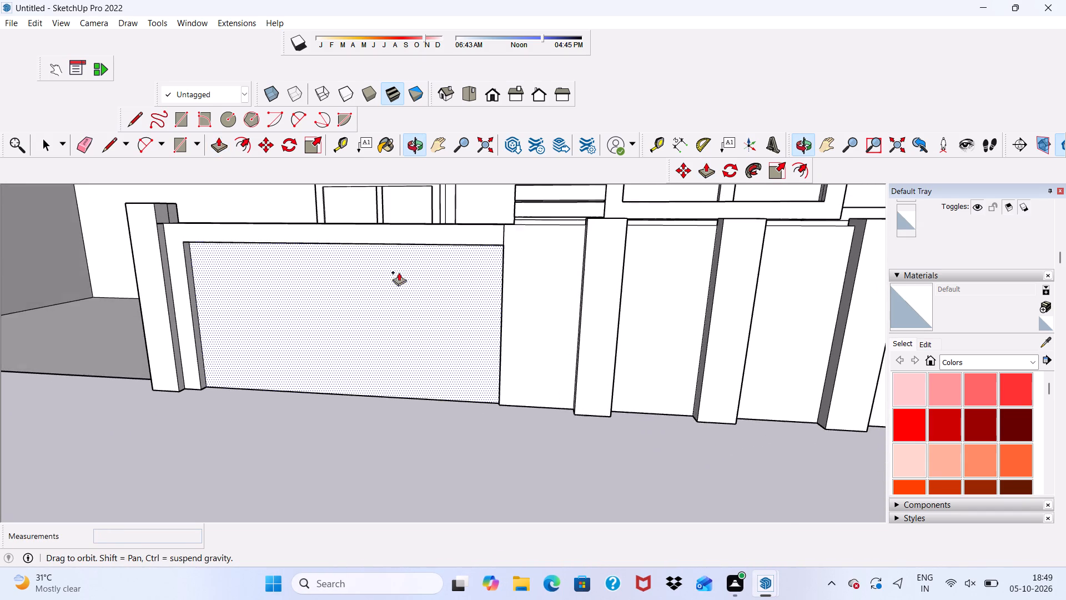
pyautogui.press('space')
pyautogui.scroll(-4, 382, 283)
pyautogui.scroll(1, 429, 279)
pyautogui.scroll(-11, 621, 204)
pyautogui.moveTo(505, 288); pyautogui.dragTo(338, 238, button='middle')
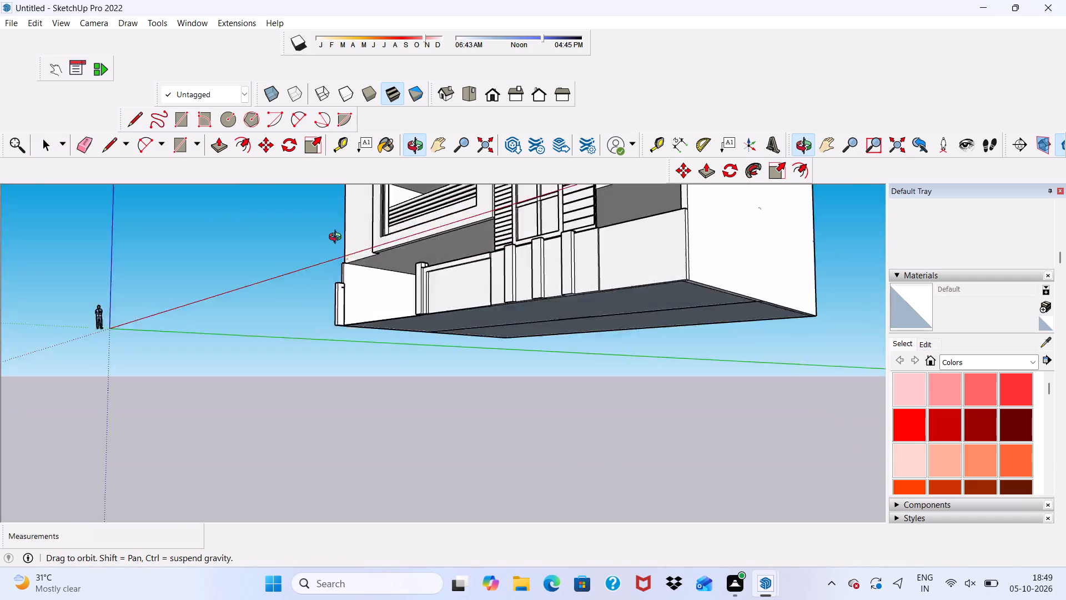
pyautogui.moveTo(338, 238); pyautogui.dragTo(434, 302, button='middle')
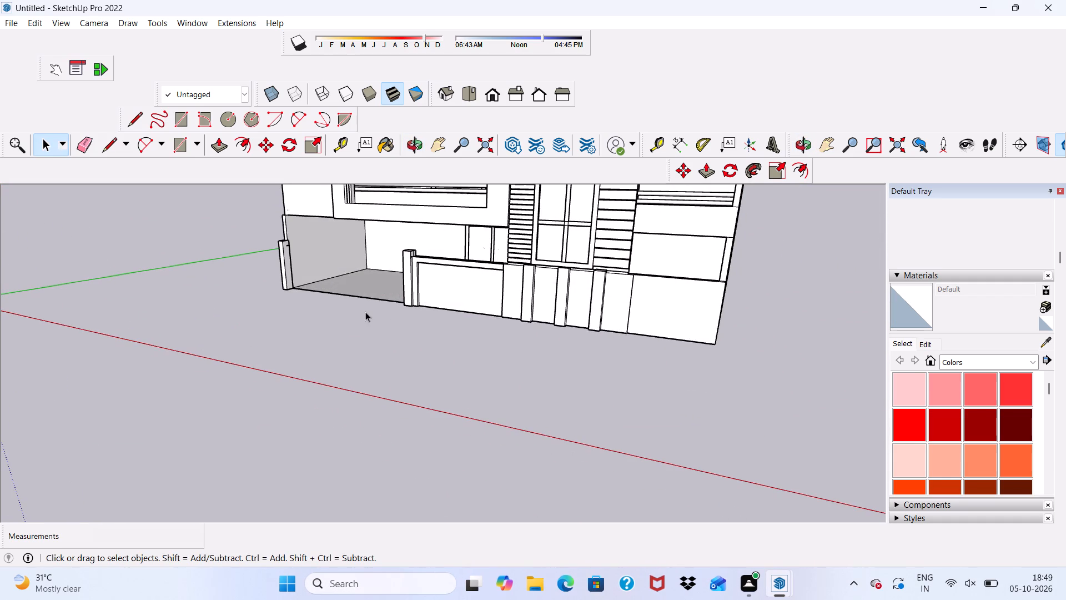
pyautogui.scroll(4, 357, 313)
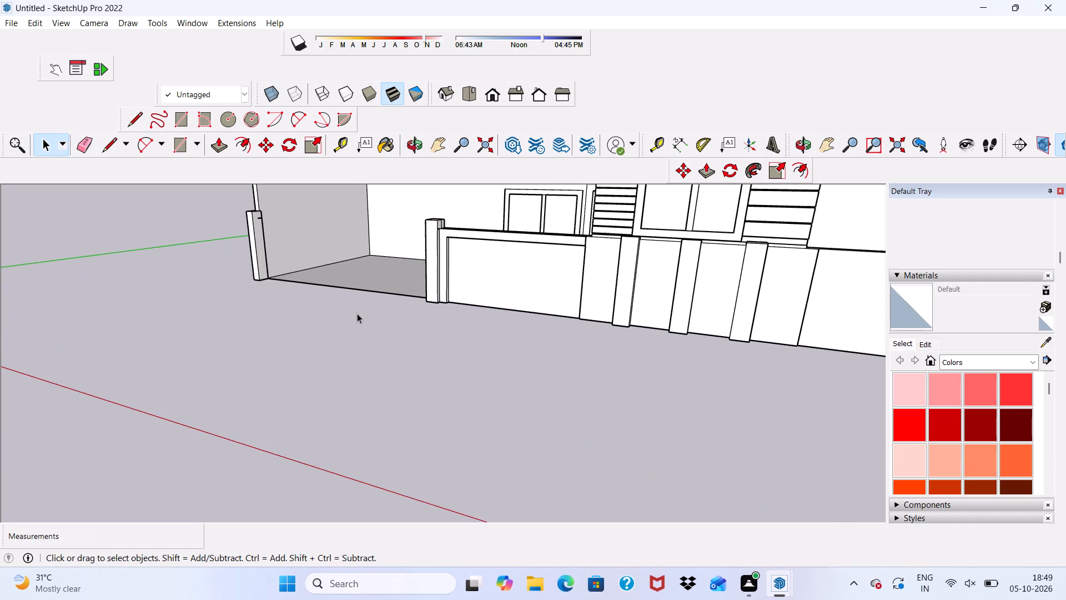
pyautogui.scroll(5, 357, 313)
pyautogui.scroll(-3, 357, 313)
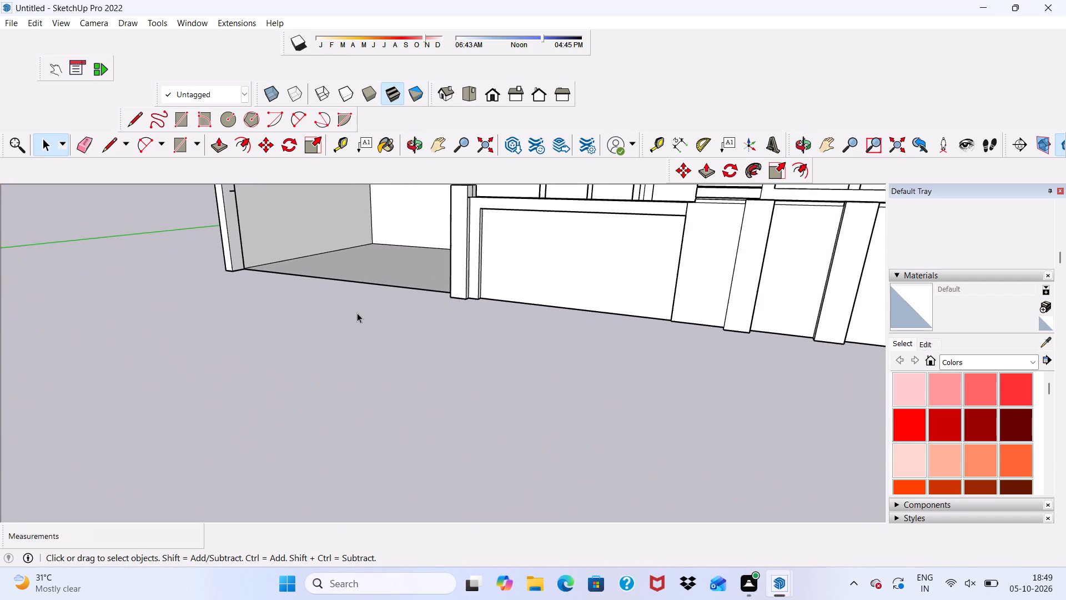
pyautogui.scroll(-6, 357, 313)
pyautogui.moveTo(392, 296); pyautogui.dragTo(472, 283, button='middle')
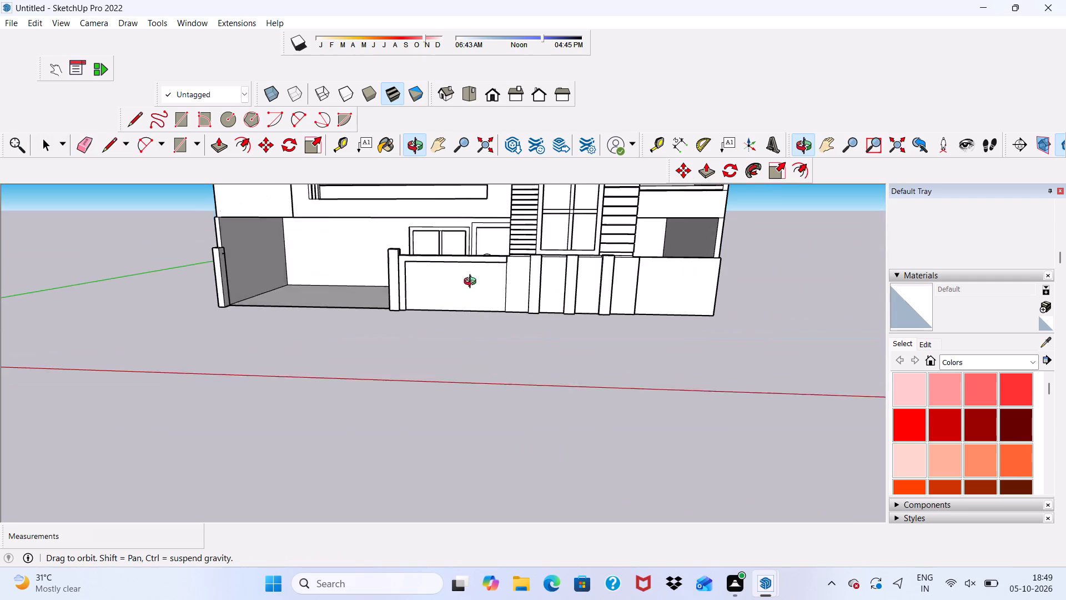
pyautogui.moveTo(472, 283); pyautogui.dragTo(469, 286, button='middle')
# Draw a full-height rectangle 15' high and about 1' 5" wide on the porch's back wall, starting at the side wall corner.
pyautogui.scroll(5, 420, 267)
pyautogui.moveTo(350, 277); pyautogui.dragTo(359, 257, button='middle')
pyautogui.scroll(3, 359, 257)
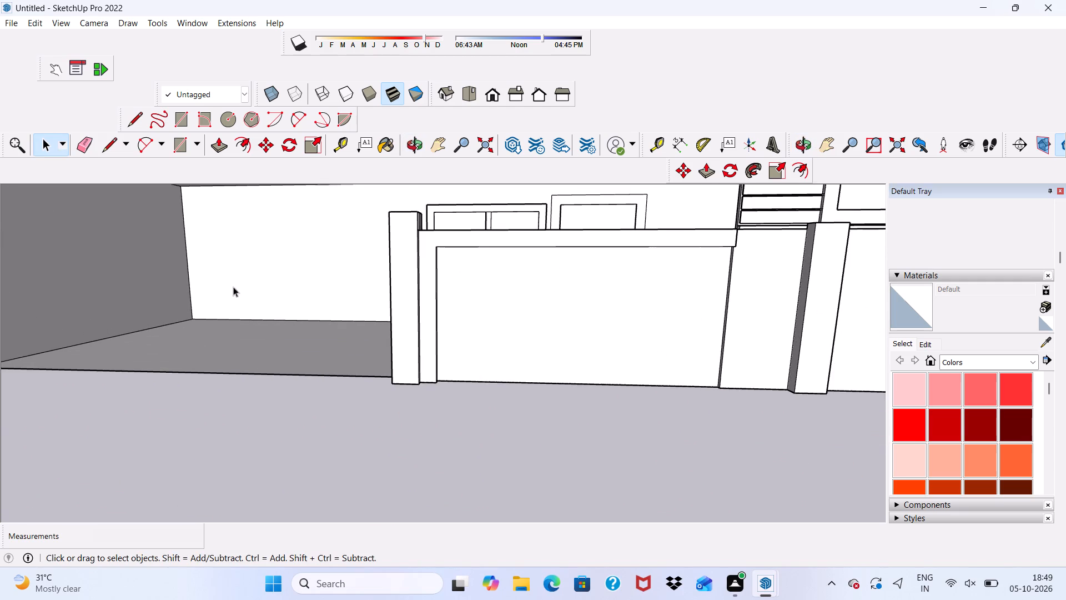
pyautogui.scroll(2, 164, 289)
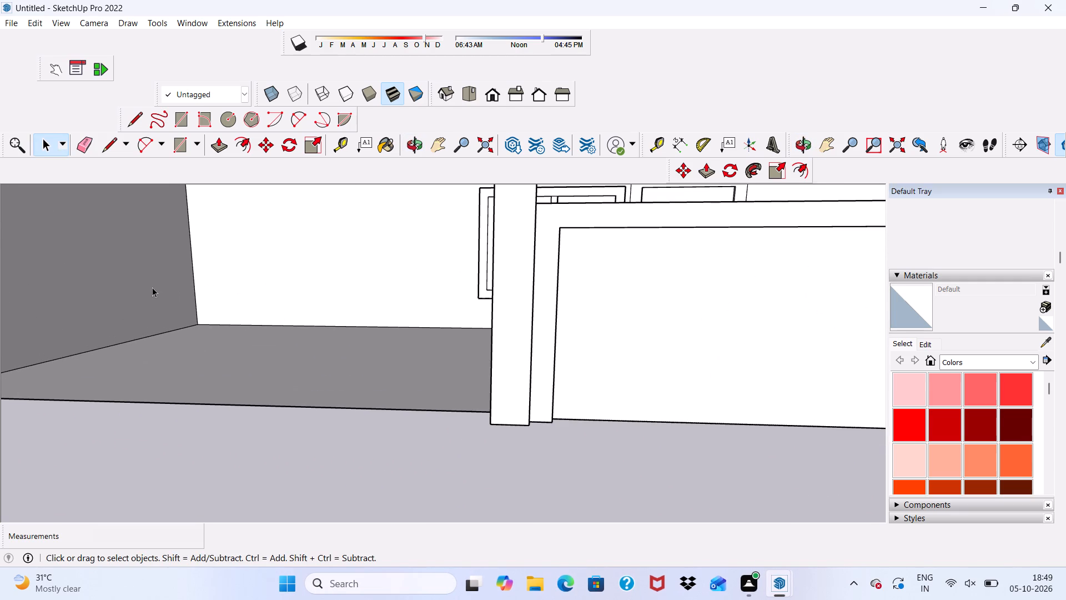
pyautogui.click(176, 146)
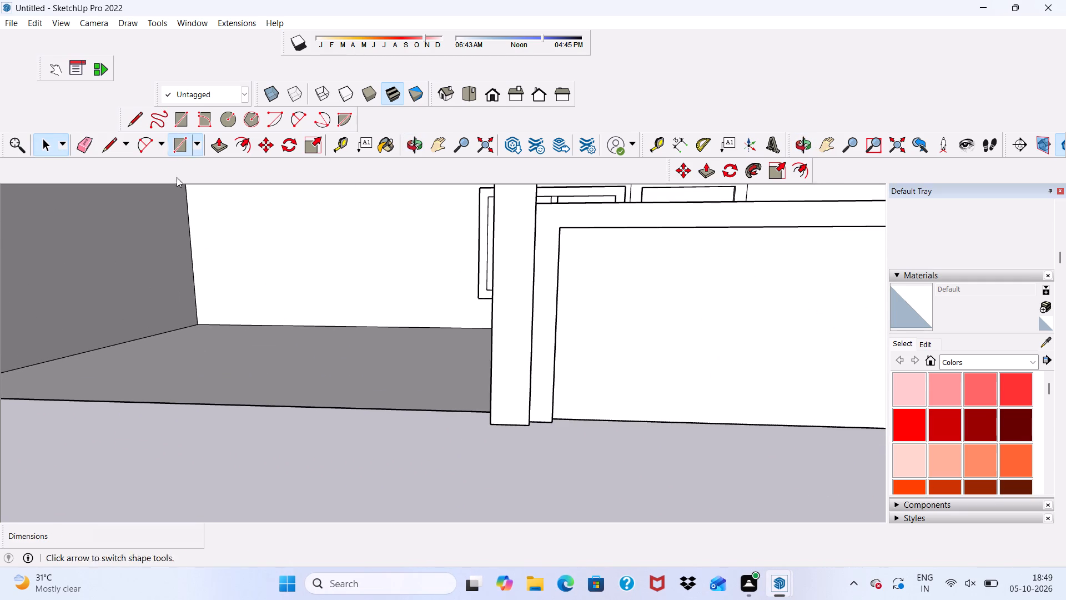
pyautogui.scroll(7, 224, 332)
pyautogui.click(187, 321)
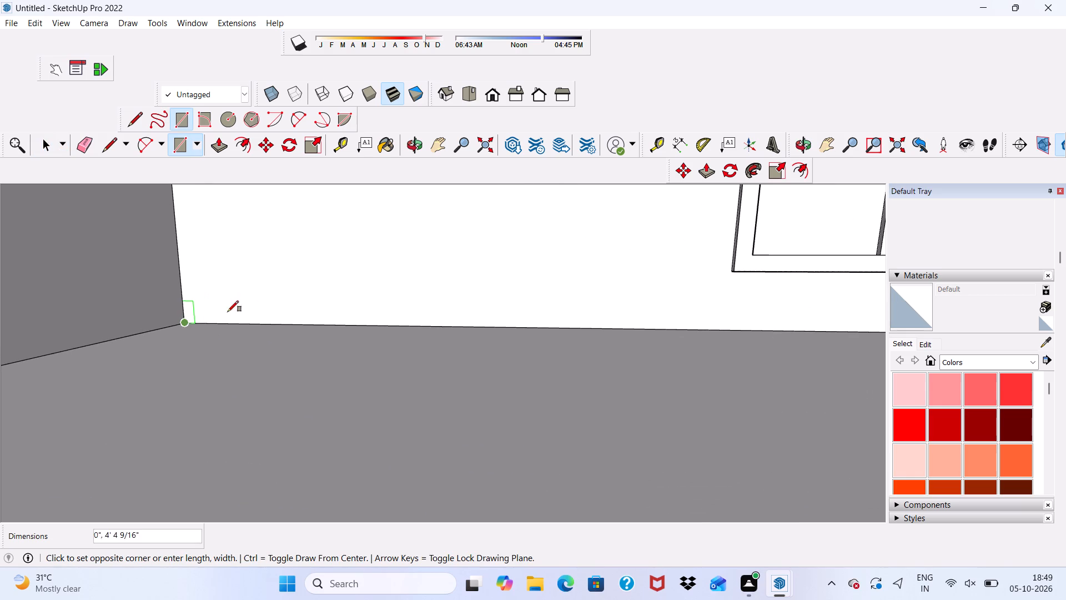
pyautogui.scroll(-12, 232, 312)
pyautogui.scroll(1, 306, 272)
pyautogui.scroll(3, 258, 201)
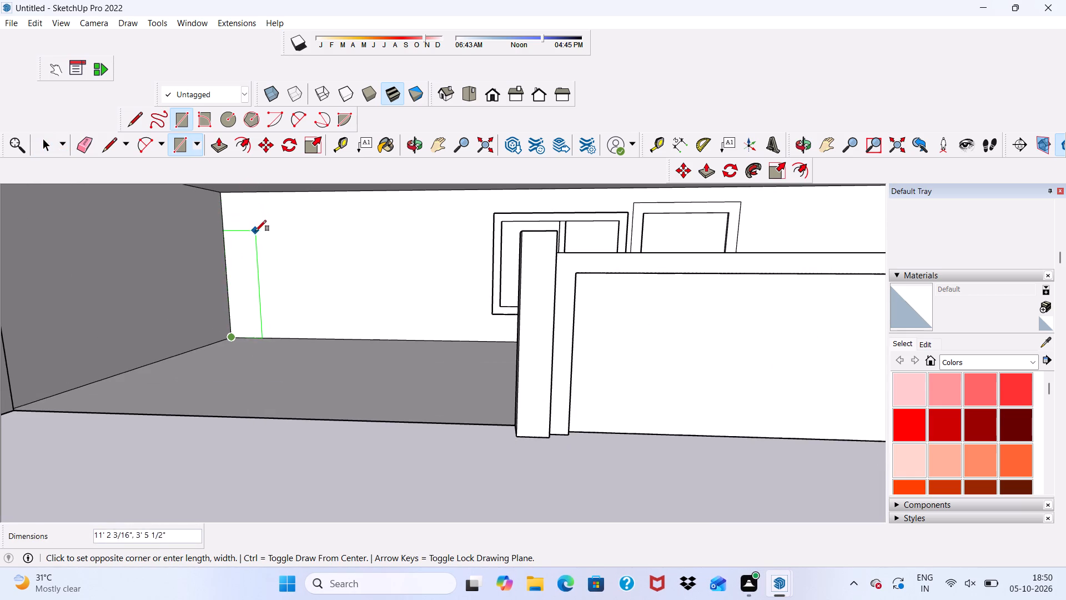
pyautogui.scroll(3, 272, 251)
pyautogui.scroll(-3, 276, 246)
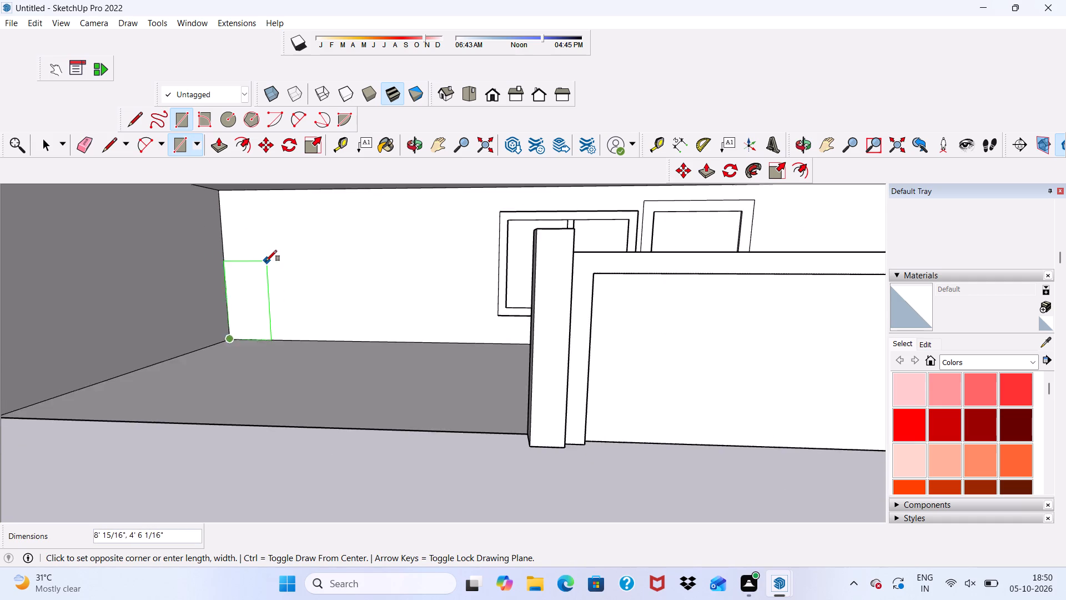
pyautogui.scroll(-4, 266, 261)
pyautogui.scroll(2, 249, 242)
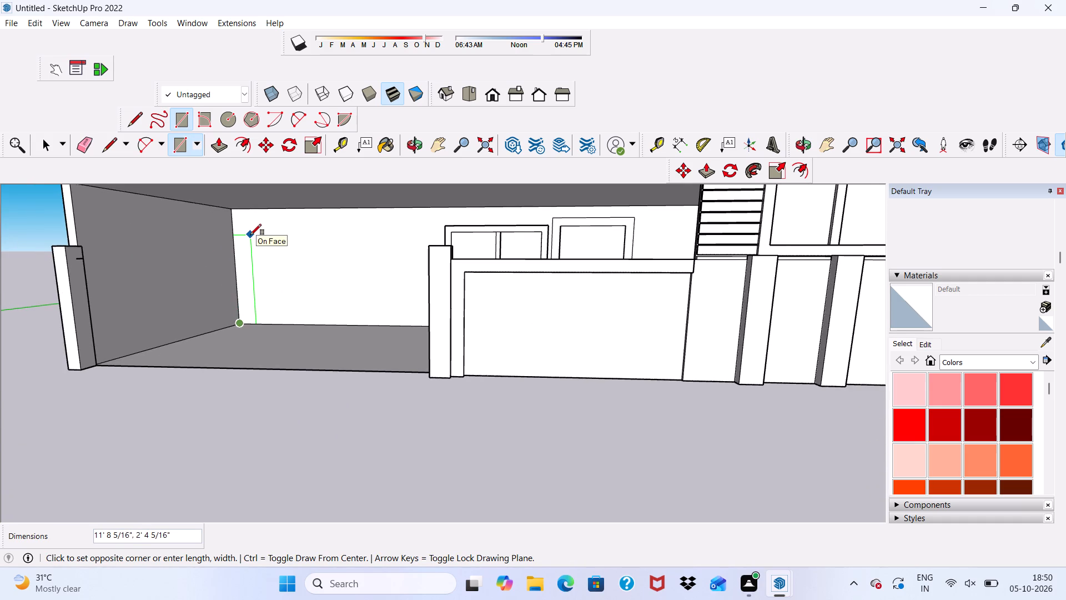
pyautogui.scroll(5, 257, 225)
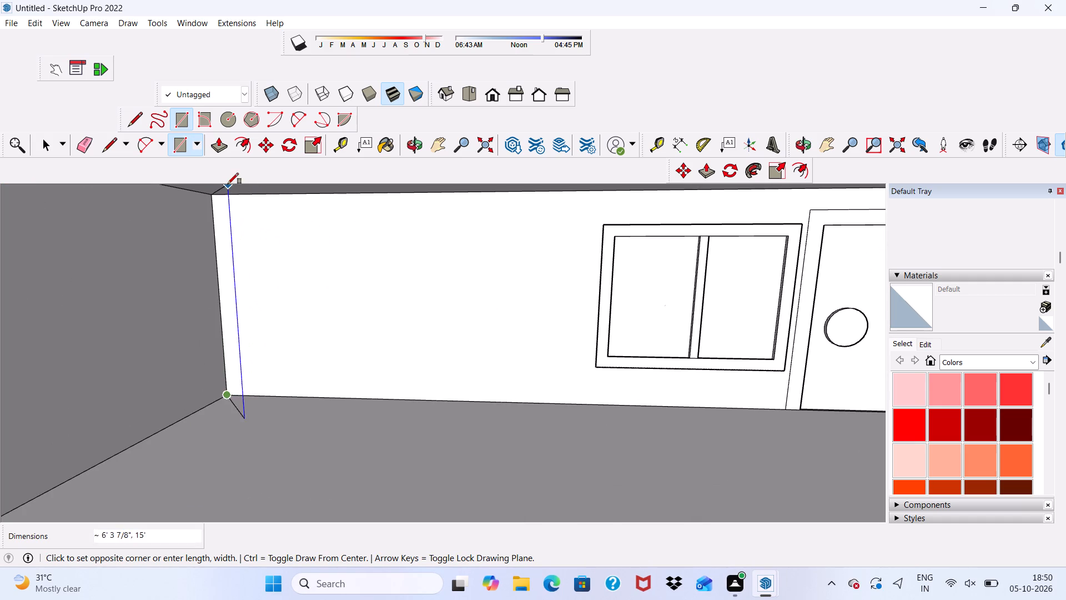
pyautogui.click(230, 196)
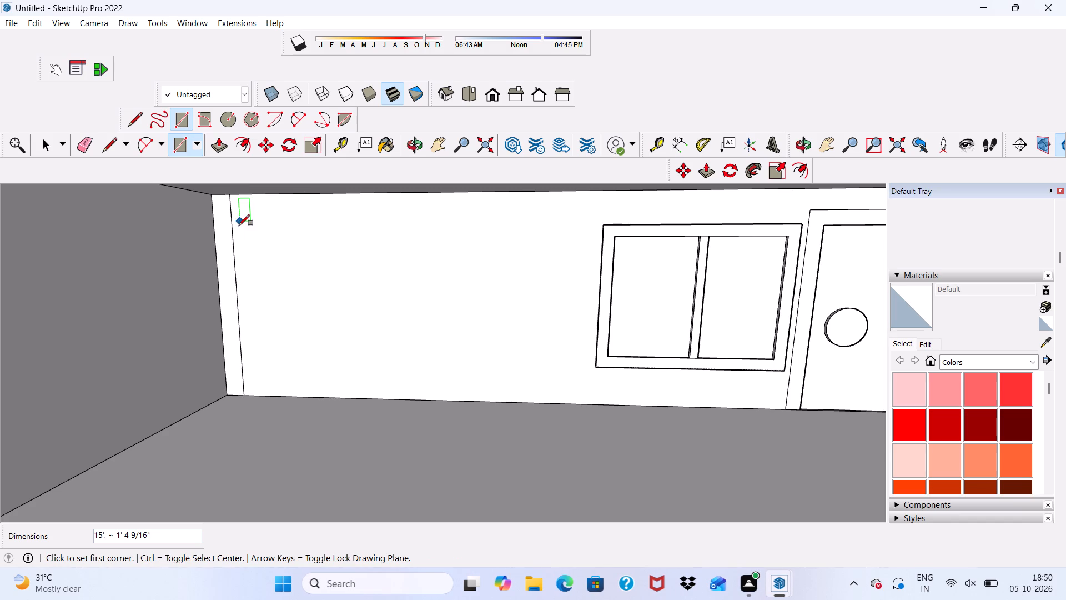
# Draw two adjoining 15' high rectangles beside the narrow corner strip on the porch's back wall, about 6' 2" and 5' 8" wide.
pyautogui.scroll(1, 237, 230)
pyautogui.scroll(-3, 267, 236)
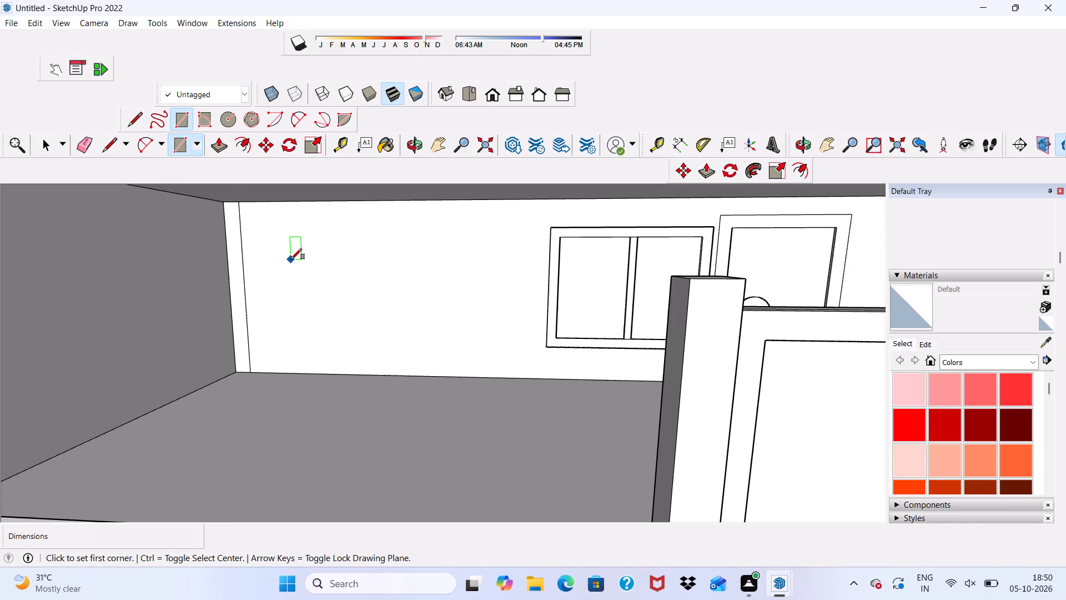
pyautogui.scroll(3, 291, 259)
pyautogui.scroll(-3, 280, 251)
pyautogui.scroll(1, 259, 225)
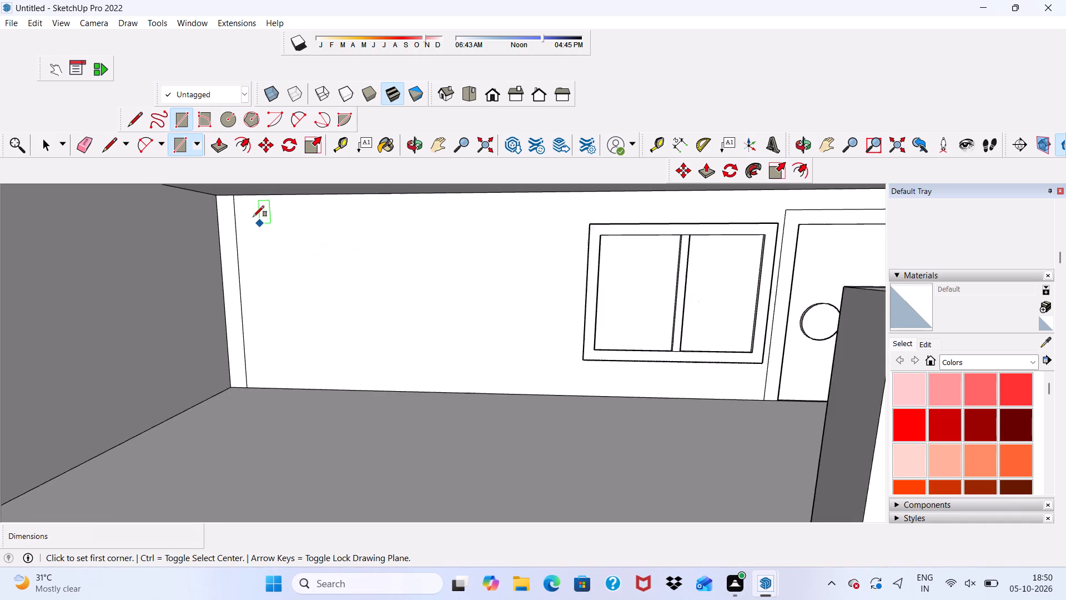
pyautogui.scroll(1, 253, 217)
pyautogui.click(230, 193)
pyautogui.scroll(-1, 290, 223)
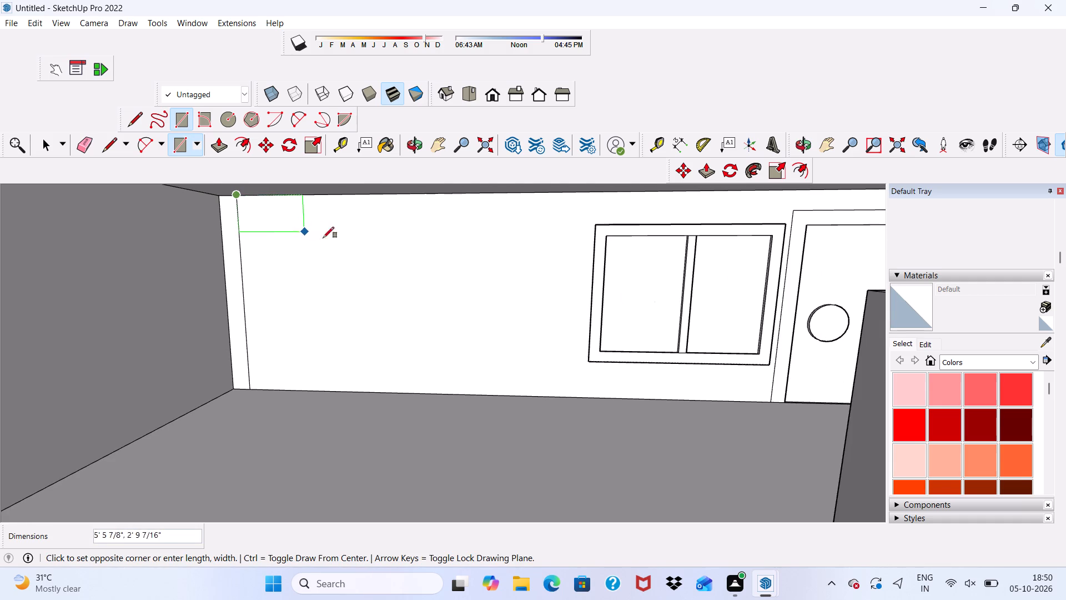
pyautogui.scroll(-1, 311, 310)
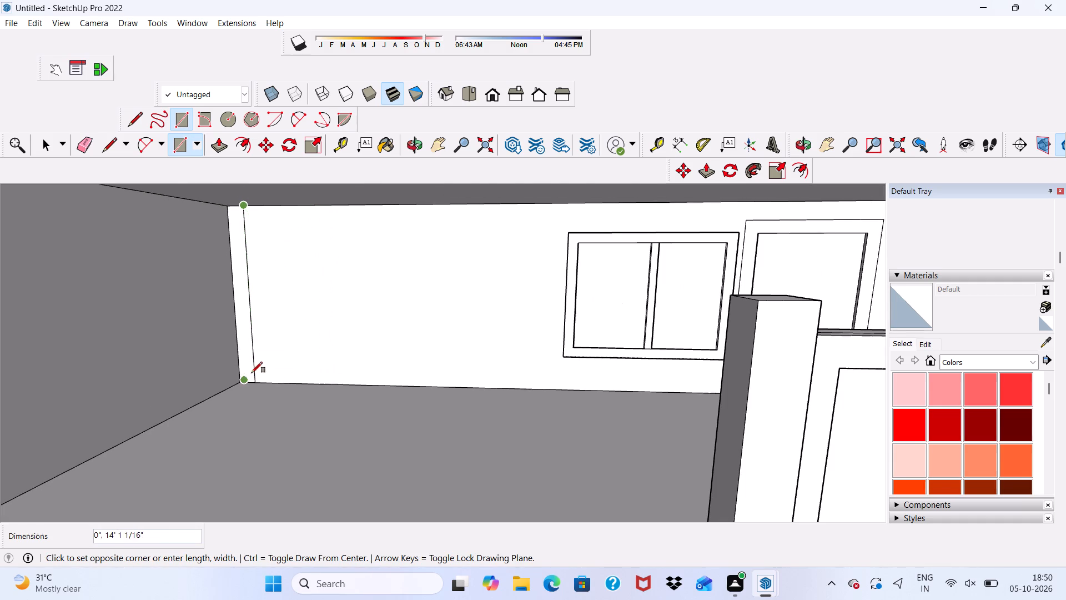
pyautogui.click(324, 382)
pyautogui.click(324, 385)
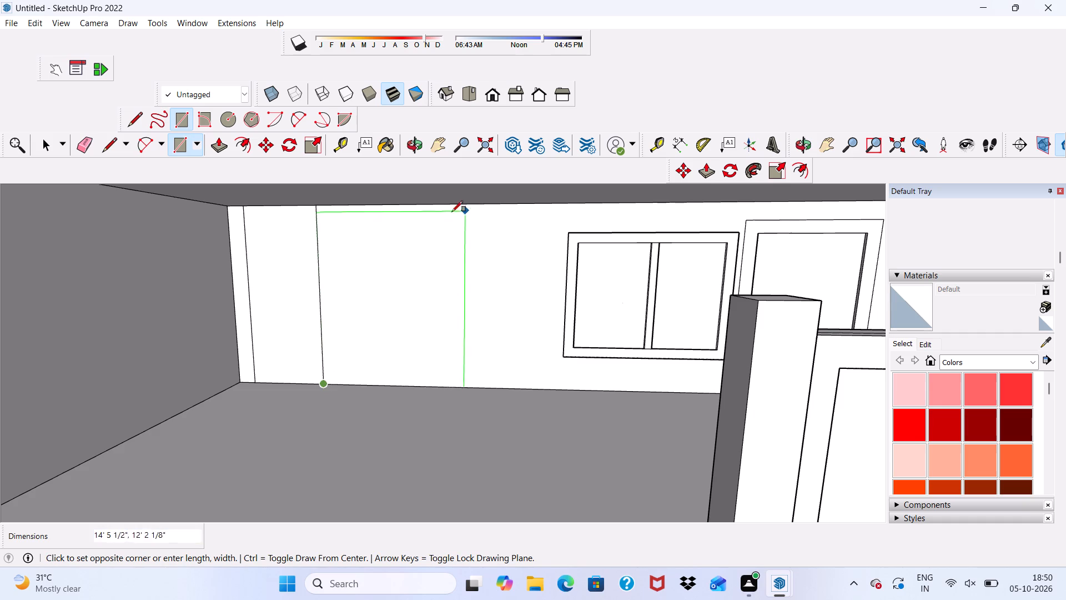
pyautogui.click(384, 206)
# Draw another adjoining 15' high rectangle, about 4' 6" wide, on the porch's back wall toward the window.
pyautogui.scroll(4, 432, 158)
pyautogui.scroll(-2, 433, 158)
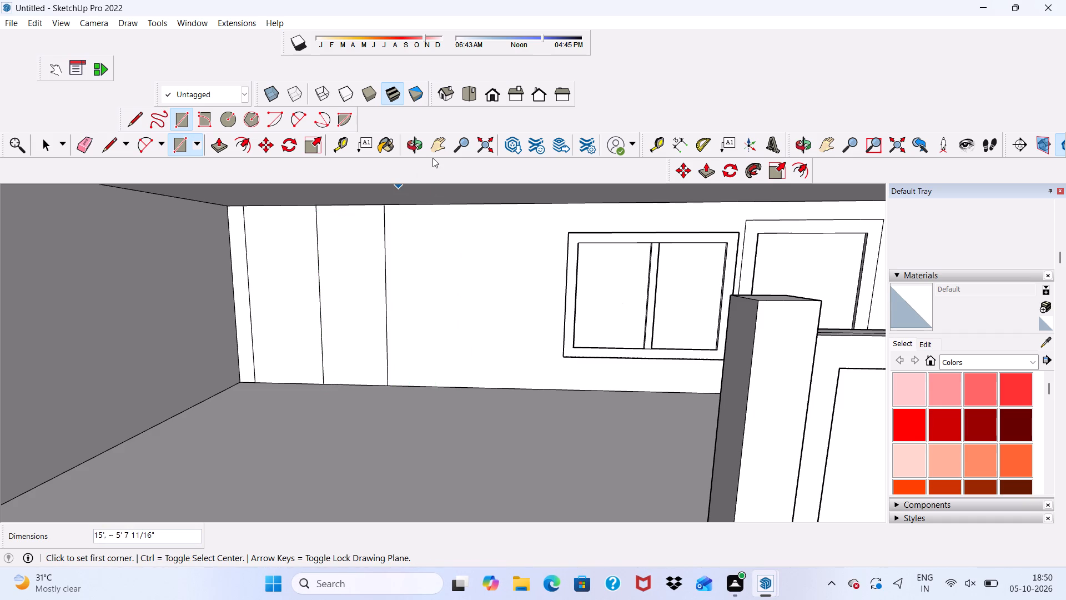
pyautogui.scroll(-3, 433, 158)
pyautogui.moveTo(433, 158); pyautogui.dragTo(364, 197, button='middle')
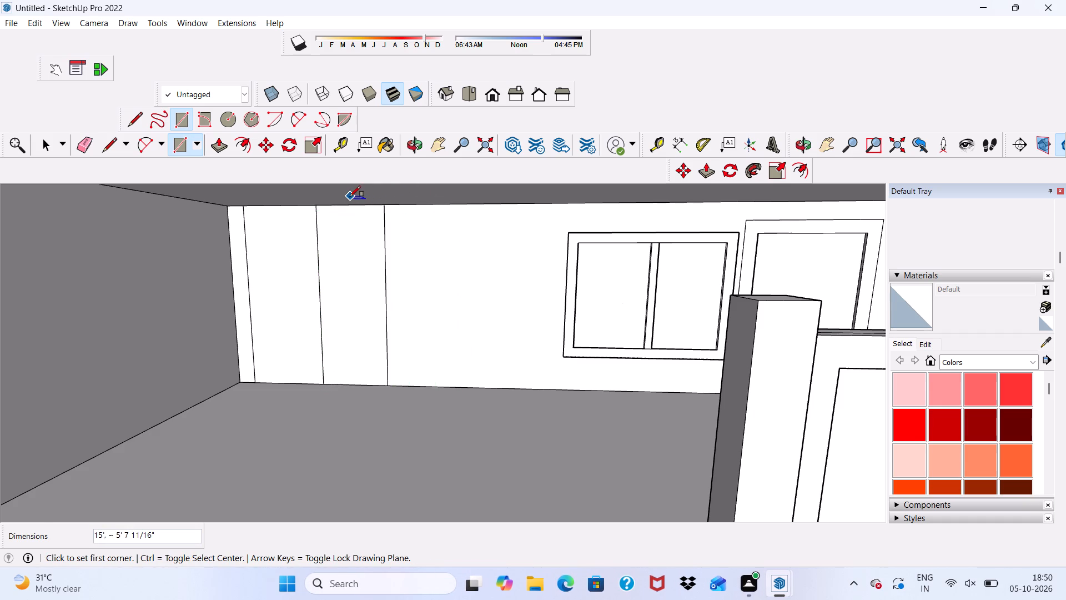
pyautogui.scroll(2, 350, 197)
pyautogui.scroll(-3, 339, 203)
pyautogui.scroll(3, 346, 296)
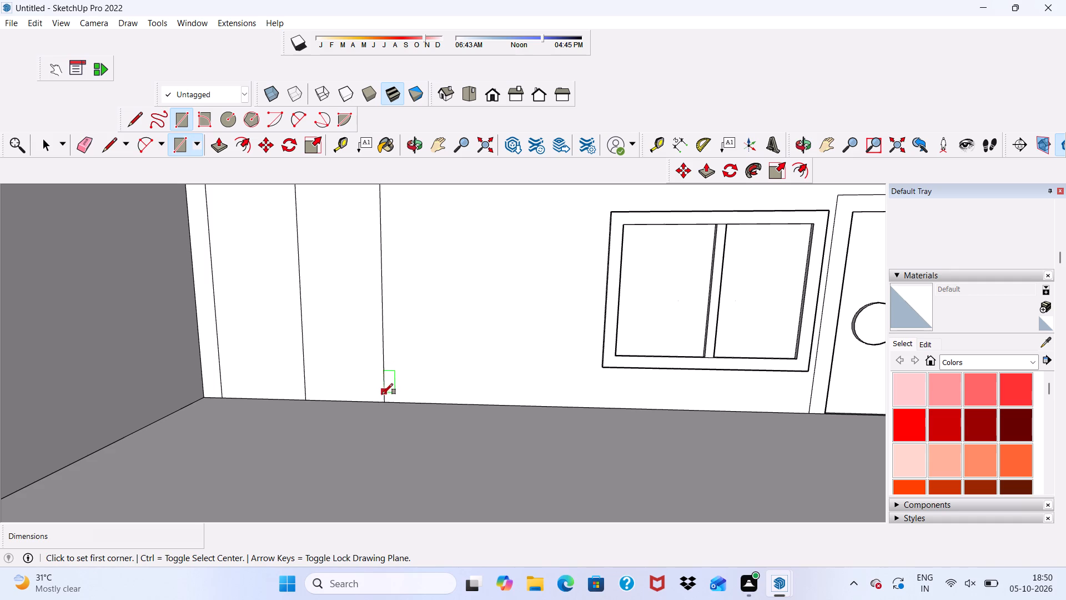
pyautogui.click(384, 401)
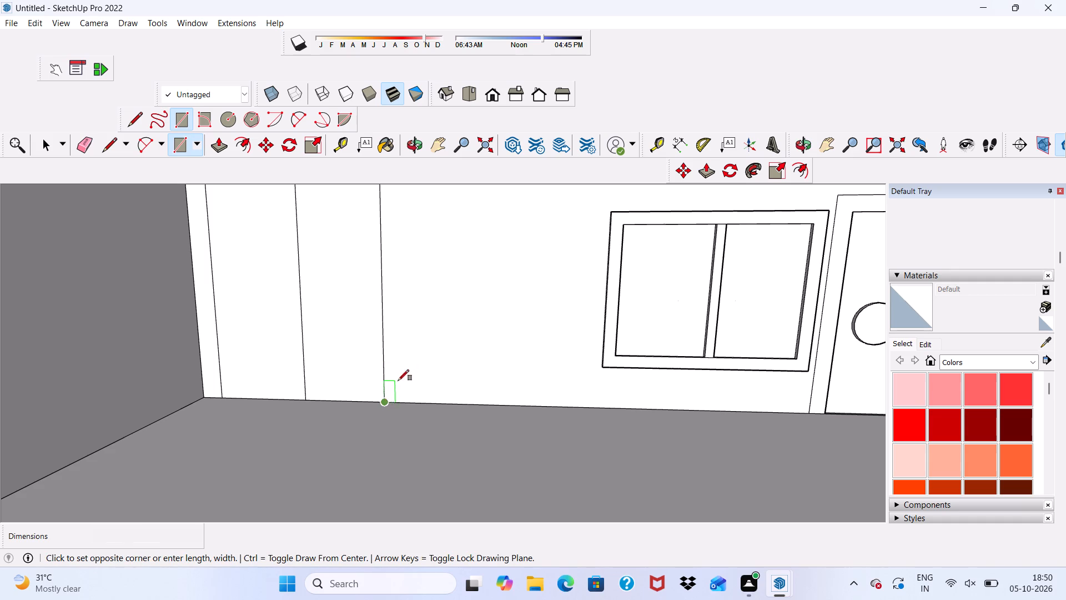
pyautogui.scroll(-4, 402, 376)
pyautogui.scroll(1, 419, 378)
pyautogui.scroll(-5, 476, 301)
pyautogui.scroll(5, 485, 235)
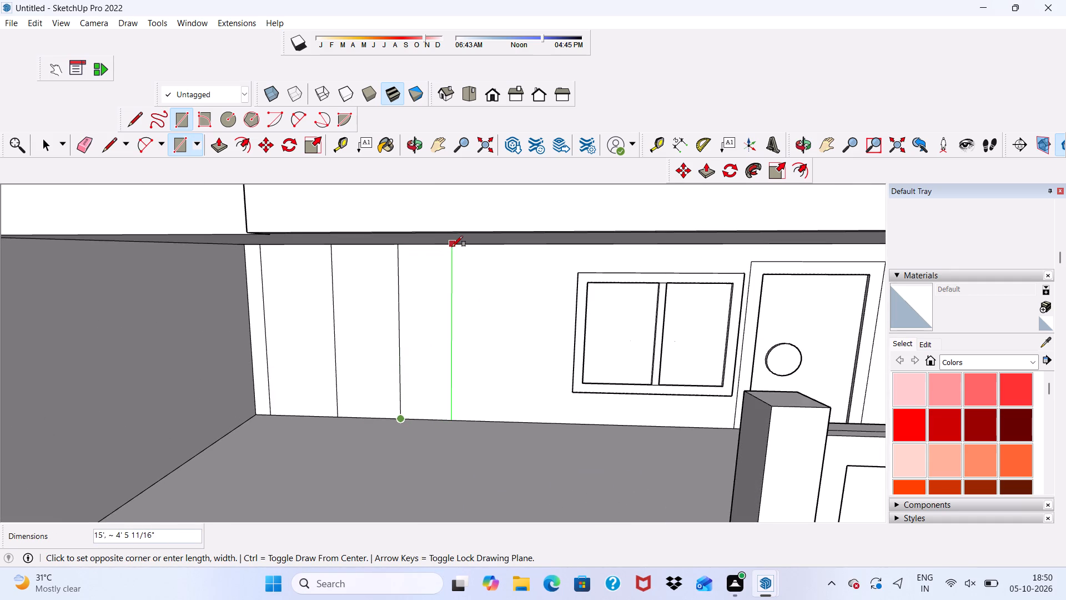
pyautogui.click(452, 247)
pyautogui.scroll(-1, 403, 293)
pyautogui.press('space')
# Push/Pull the narrow corner strip on the porch's back wall outward by 3".
pyautogui.click(266, 295)
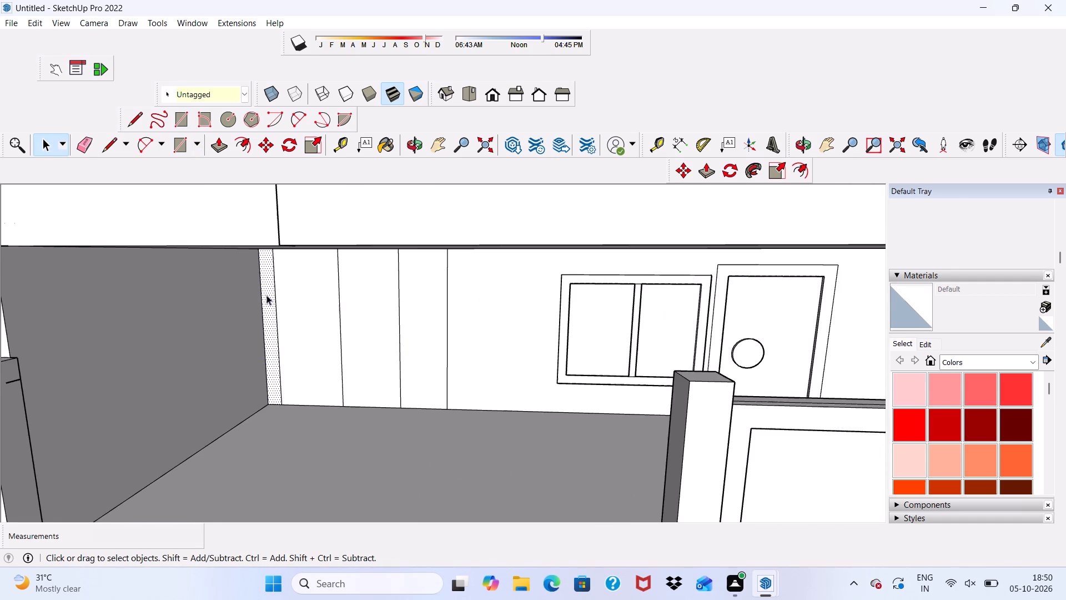
pyautogui.click(212, 138)
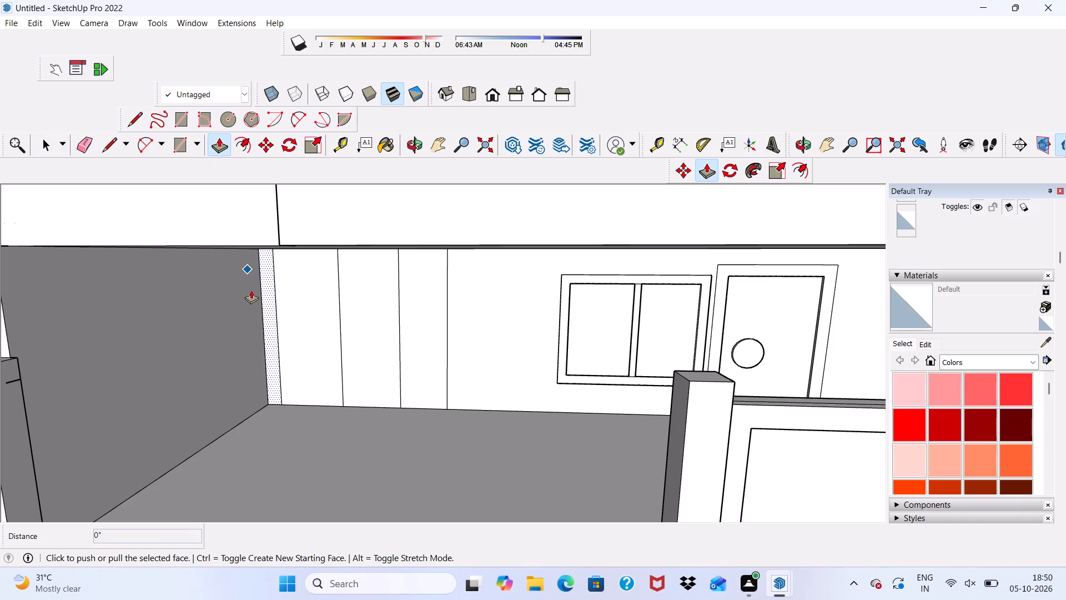
pyautogui.scroll(2, 224, 311)
pyautogui.scroll(2, 270, 301)
pyautogui.click(277, 292)
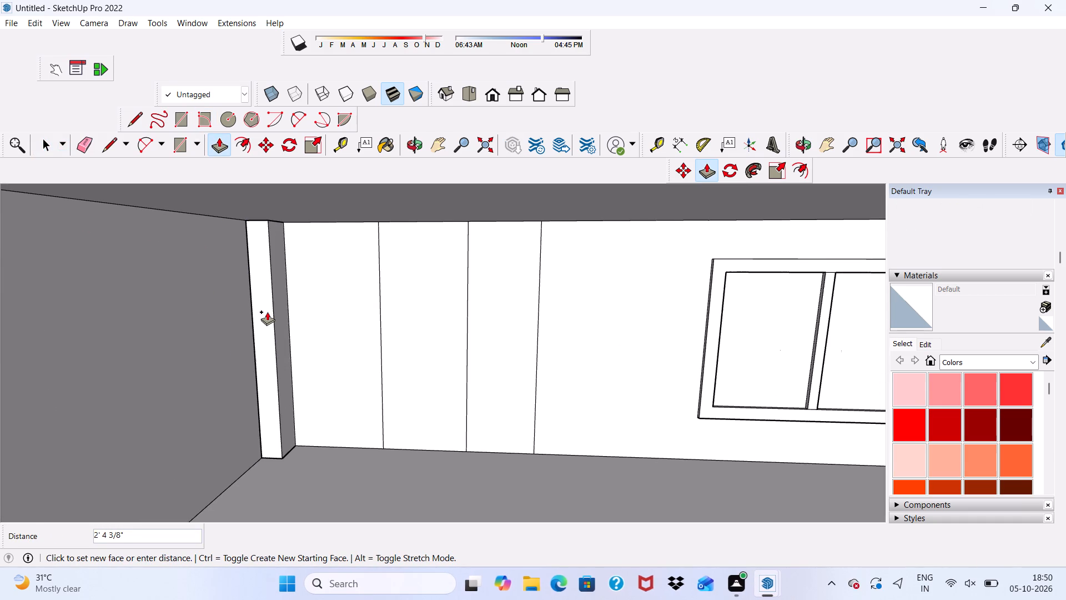
pyautogui.press('3')
pyautogui.hotkey('shift', '"')
pyautogui.press('Return')
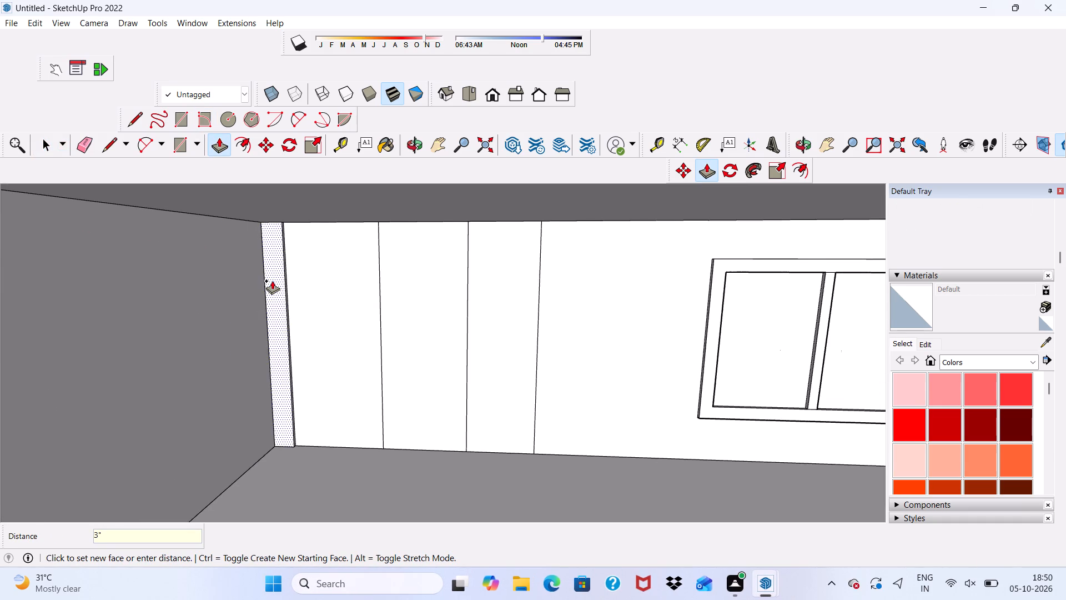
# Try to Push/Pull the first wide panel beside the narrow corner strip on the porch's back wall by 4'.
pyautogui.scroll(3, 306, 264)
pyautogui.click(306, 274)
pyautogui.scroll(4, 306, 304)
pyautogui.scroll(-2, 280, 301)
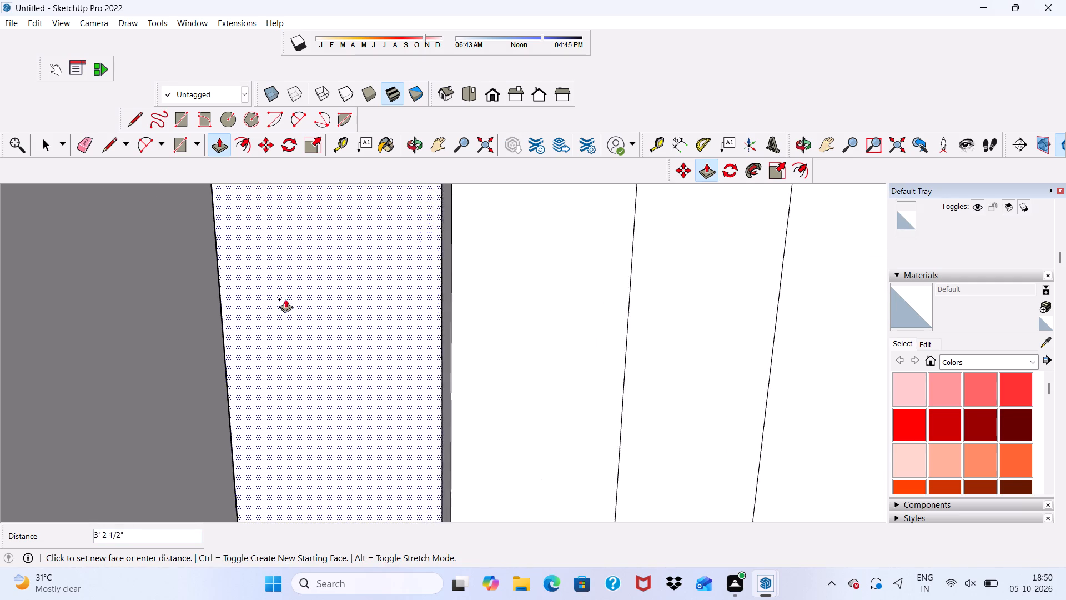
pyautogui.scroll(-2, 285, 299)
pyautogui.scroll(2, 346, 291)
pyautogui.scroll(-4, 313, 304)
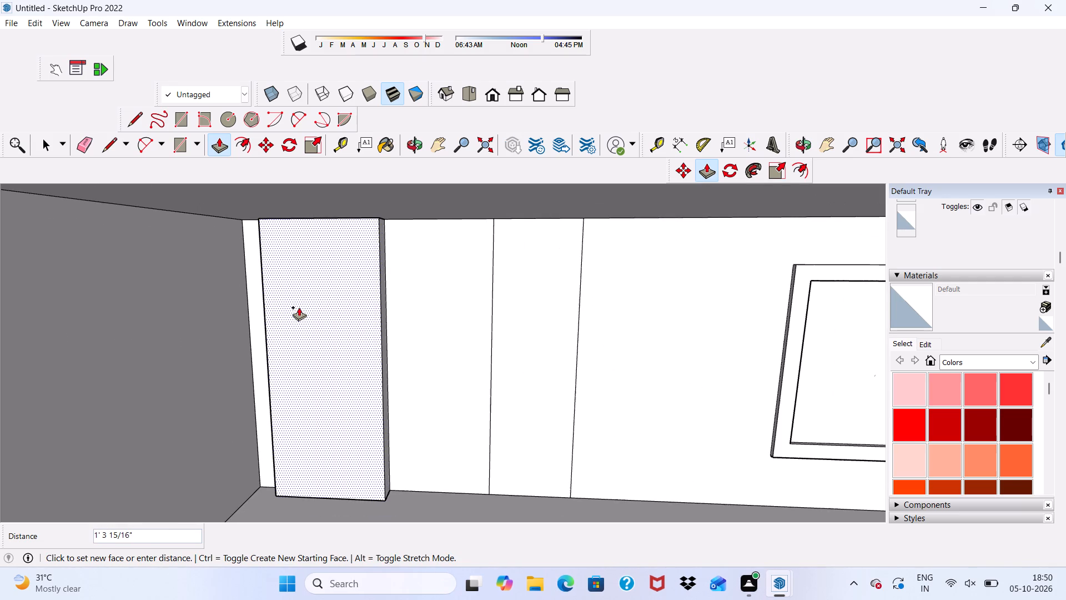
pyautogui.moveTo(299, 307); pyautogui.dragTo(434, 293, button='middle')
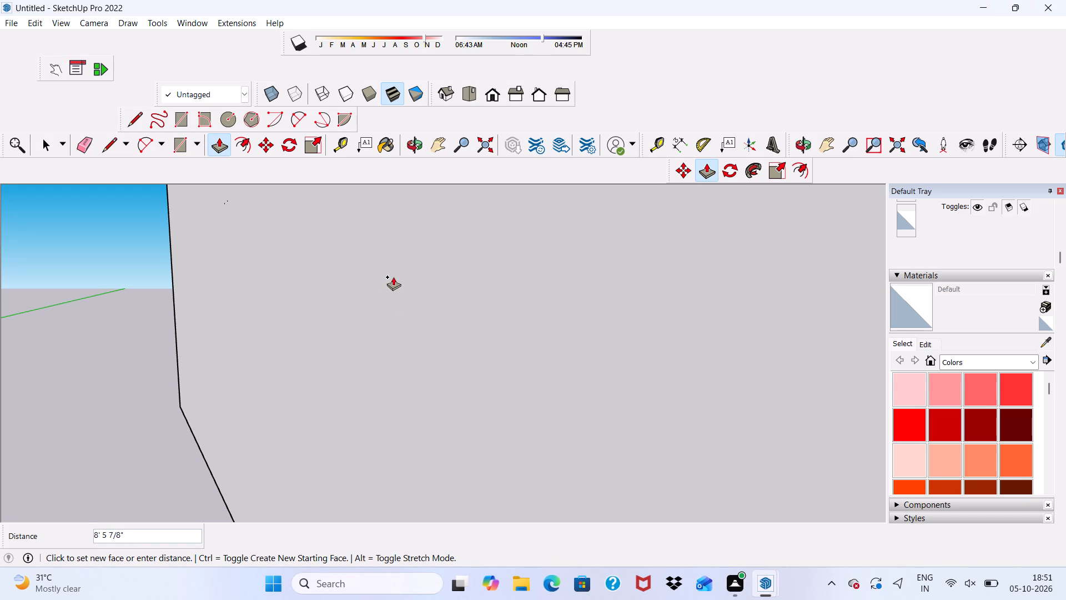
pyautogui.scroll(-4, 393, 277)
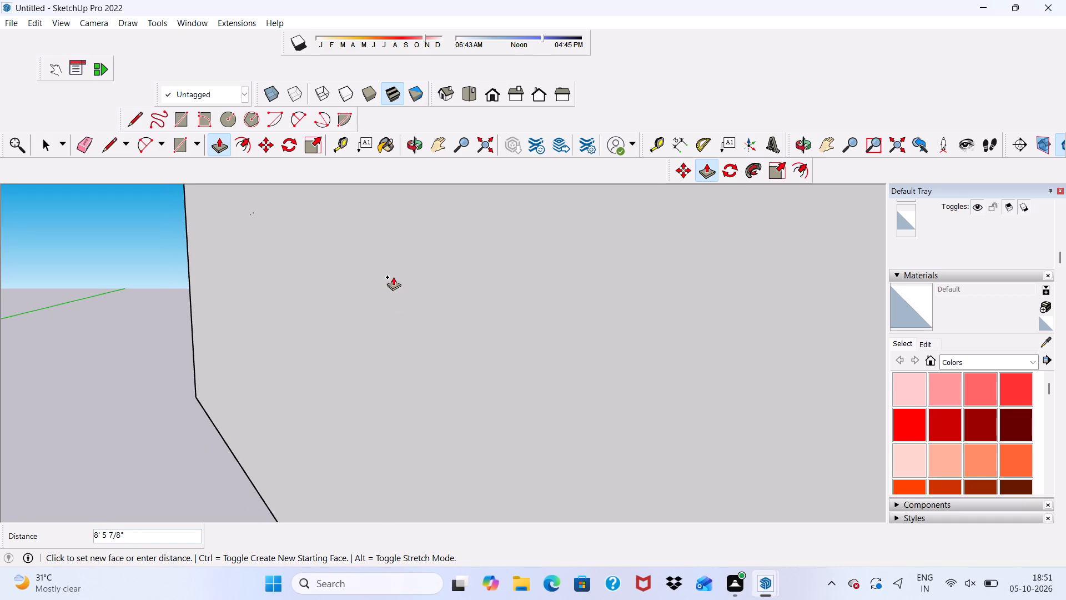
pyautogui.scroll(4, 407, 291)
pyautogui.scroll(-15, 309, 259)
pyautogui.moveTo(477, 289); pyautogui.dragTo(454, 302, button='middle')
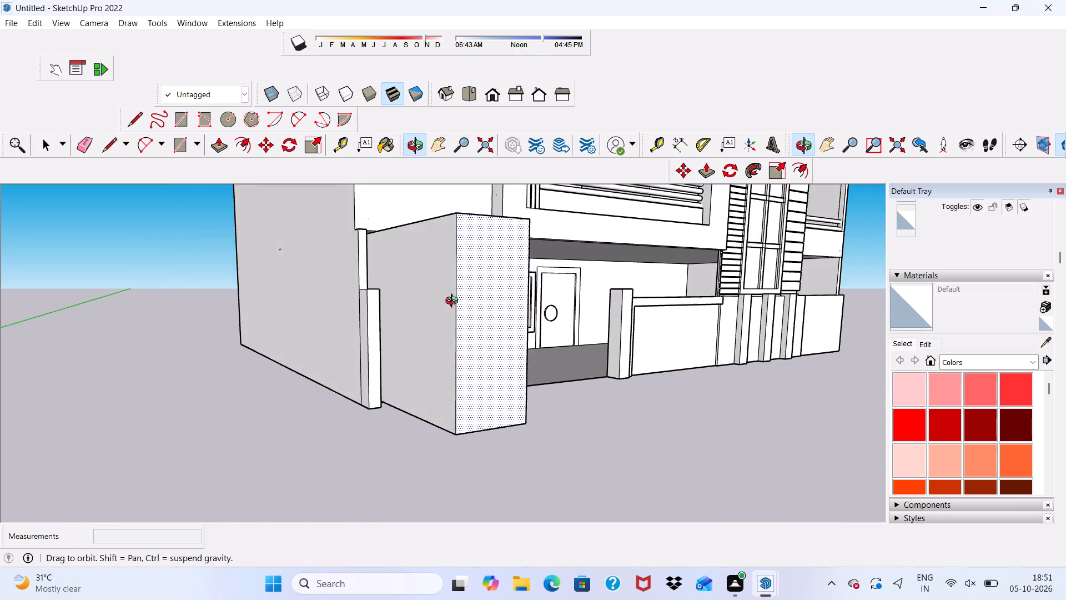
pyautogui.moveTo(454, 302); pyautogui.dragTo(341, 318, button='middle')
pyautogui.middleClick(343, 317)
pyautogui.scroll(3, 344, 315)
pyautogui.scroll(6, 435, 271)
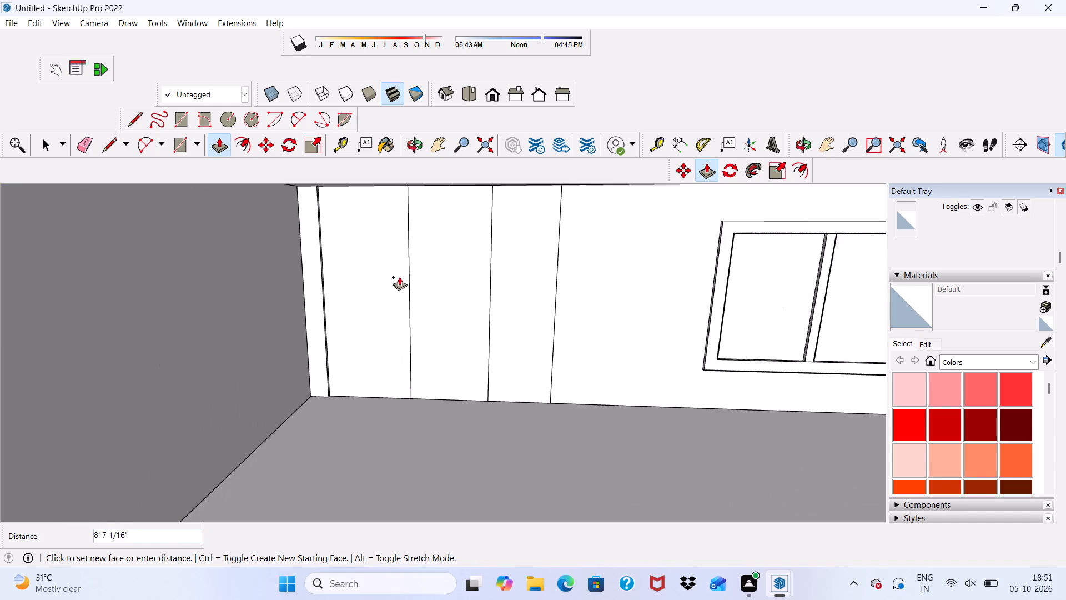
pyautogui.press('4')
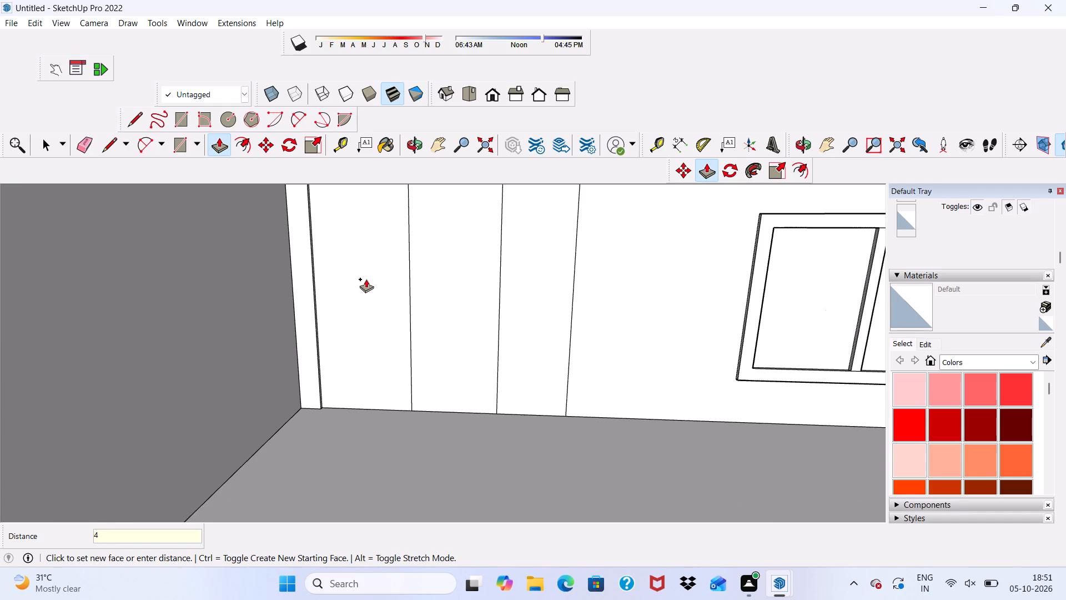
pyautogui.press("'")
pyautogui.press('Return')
# Push/Pull the first wide panel beside the narrow corner strip on the porch's back wall outward by 4".
pyautogui.scroll(2, 366, 279)
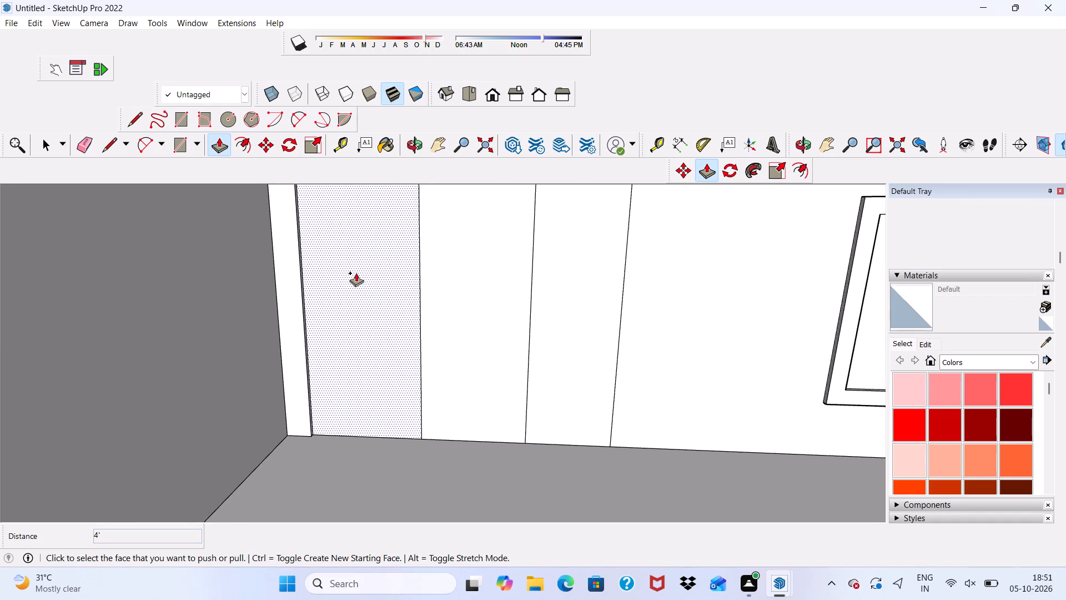
pyautogui.scroll(2, 339, 229)
pyautogui.click(345, 252)
pyautogui.write('4"')
pyautogui.press('Return')
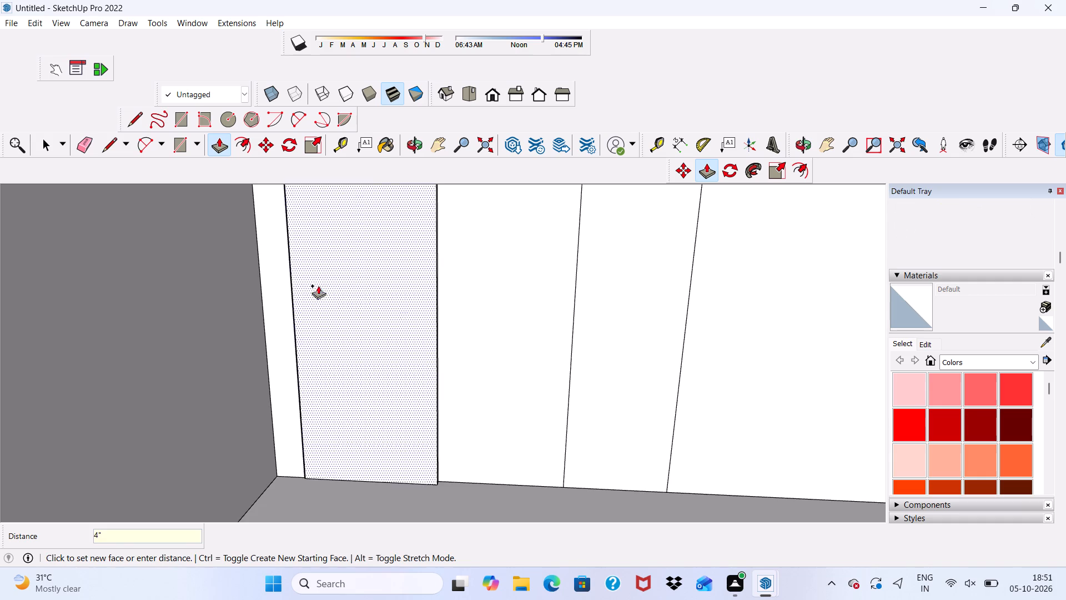
# Push/Pull the second wide panel on the porch's back wall outward by about 4 5/16".
pyautogui.scroll(3, 475, 327)
pyautogui.moveTo(485, 326); pyautogui.dragTo(420, 329, button='middle')
pyautogui.middleClick(420, 329)
pyautogui.click(457, 304)
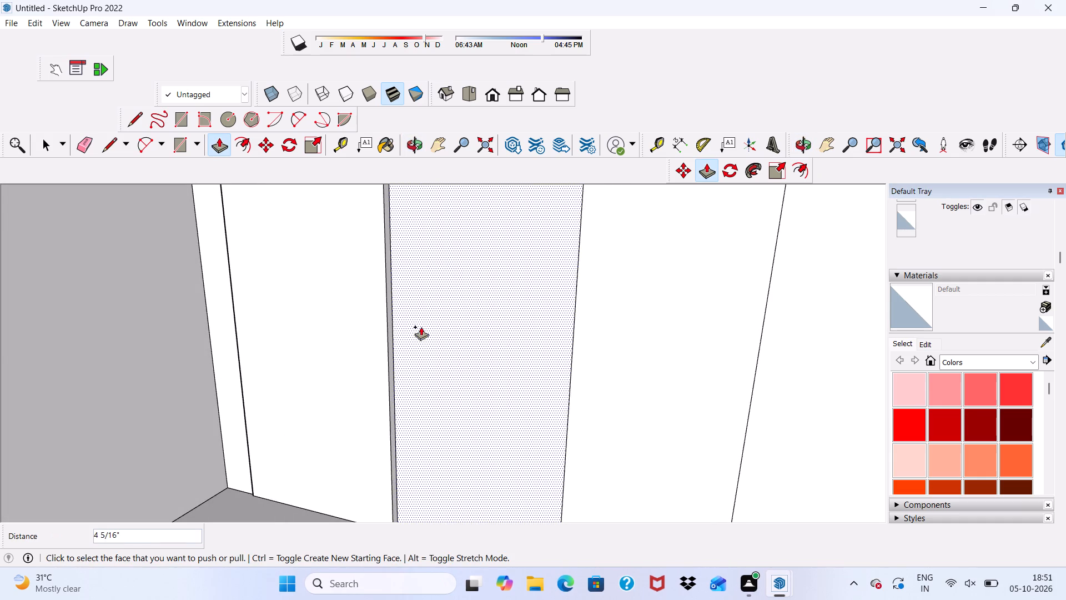
pyautogui.scroll(3, 374, 323)
pyautogui.scroll(-1, 524, 279)
pyautogui.scroll(-5, 477, 338)
pyautogui.moveTo(477, 339); pyautogui.dragTo(534, 306, button='middle')
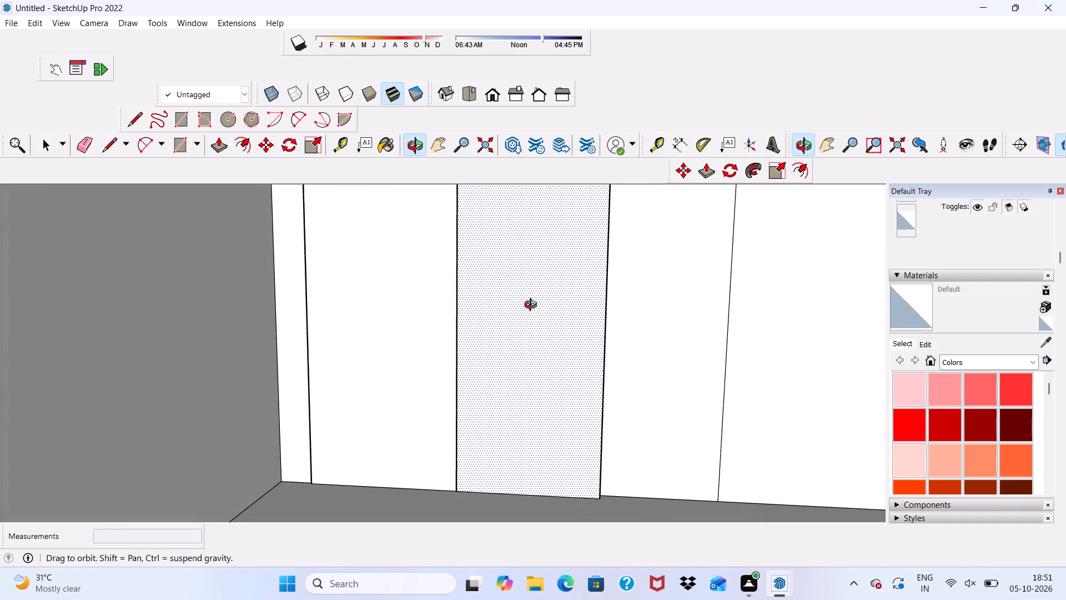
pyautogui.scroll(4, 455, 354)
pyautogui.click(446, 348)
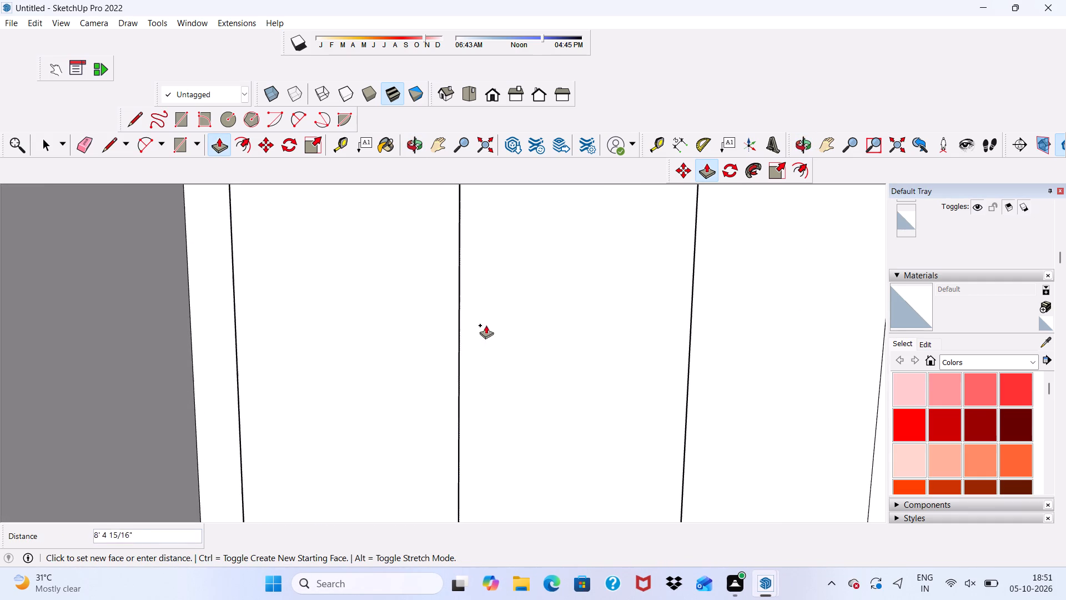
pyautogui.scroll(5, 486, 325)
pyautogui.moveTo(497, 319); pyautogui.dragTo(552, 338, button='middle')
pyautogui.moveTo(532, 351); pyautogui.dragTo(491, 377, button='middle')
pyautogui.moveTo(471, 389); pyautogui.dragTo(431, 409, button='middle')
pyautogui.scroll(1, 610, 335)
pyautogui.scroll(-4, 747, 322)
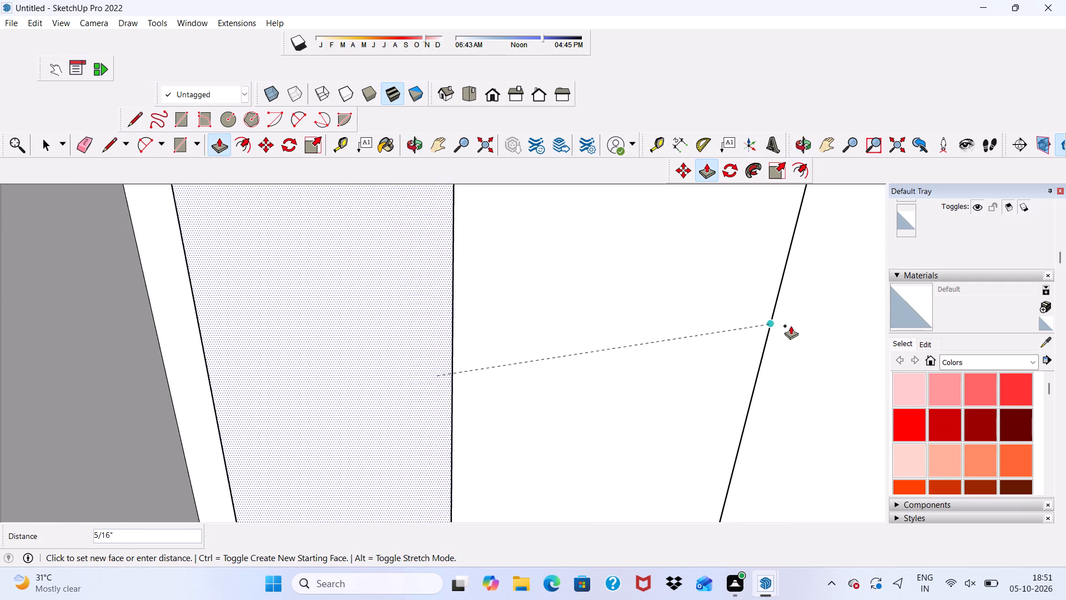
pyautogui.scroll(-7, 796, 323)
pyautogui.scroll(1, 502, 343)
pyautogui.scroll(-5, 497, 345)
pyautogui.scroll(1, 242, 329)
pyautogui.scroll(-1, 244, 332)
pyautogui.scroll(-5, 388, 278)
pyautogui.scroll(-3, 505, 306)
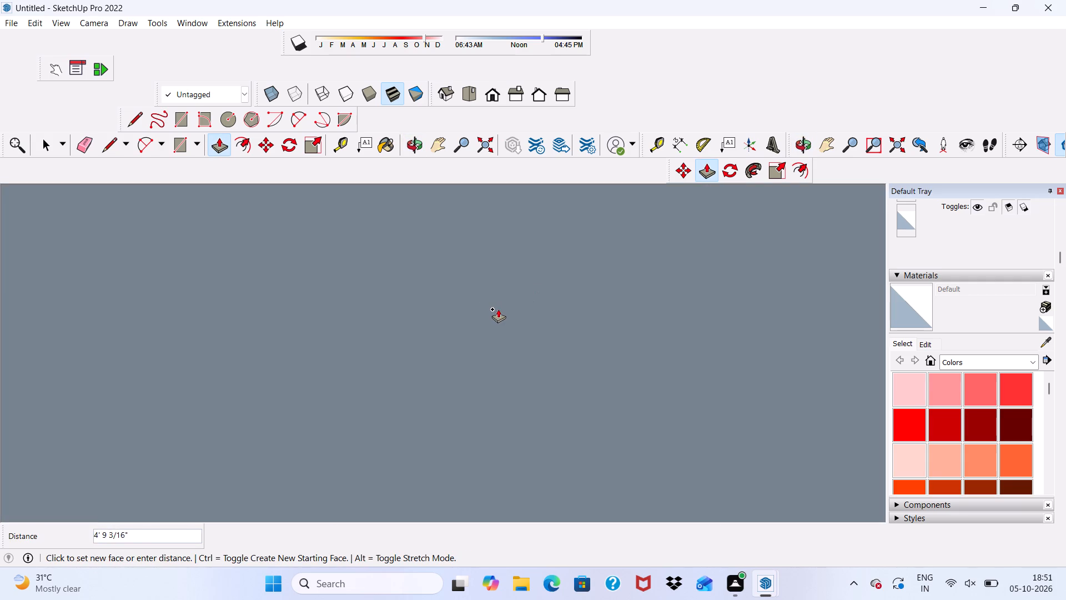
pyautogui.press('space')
# Push/Pull the third wide panel, nearest the porch window, outward about 4 5/16", flush with the second panel.
pyautogui.scroll(-2, 512, 182)
pyautogui.click(497, 98)
pyautogui.scroll(-6, 410, 174)
pyautogui.scroll(1, 389, 224)
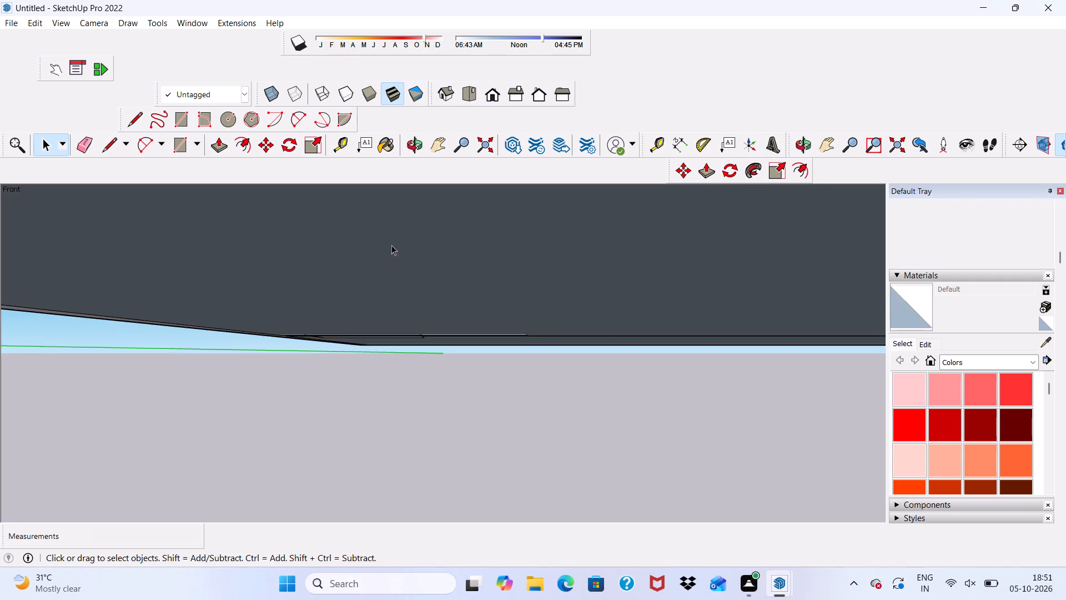
pyautogui.scroll(-1, 385, 248)
pyautogui.scroll(1, 386, 252)
pyautogui.scroll(-3, 388, 255)
pyautogui.scroll(-2, 508, 194)
pyautogui.scroll(1, 505, 212)
pyautogui.scroll(-1, 505, 221)
pyautogui.scroll(1, 504, 235)
pyautogui.scroll(-4, 438, 325)
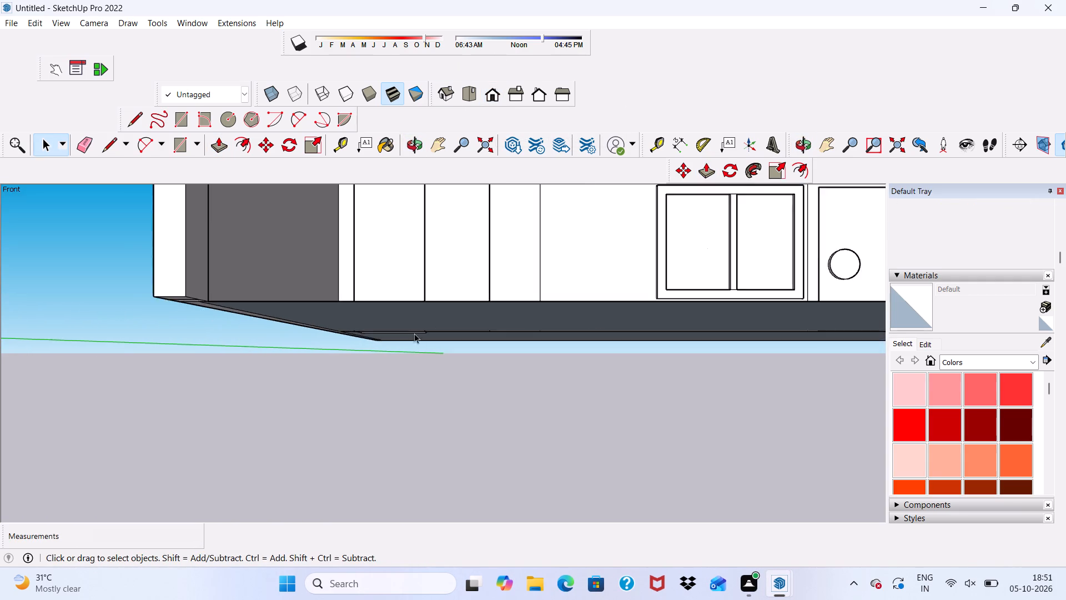
pyautogui.scroll(-9, 414, 333)
pyautogui.scroll(1, 419, 342)
pyautogui.scroll(-2, 421, 342)
pyautogui.scroll(8, 514, 246)
pyautogui.moveTo(428, 315); pyautogui.dragTo(358, 353, button='middle')
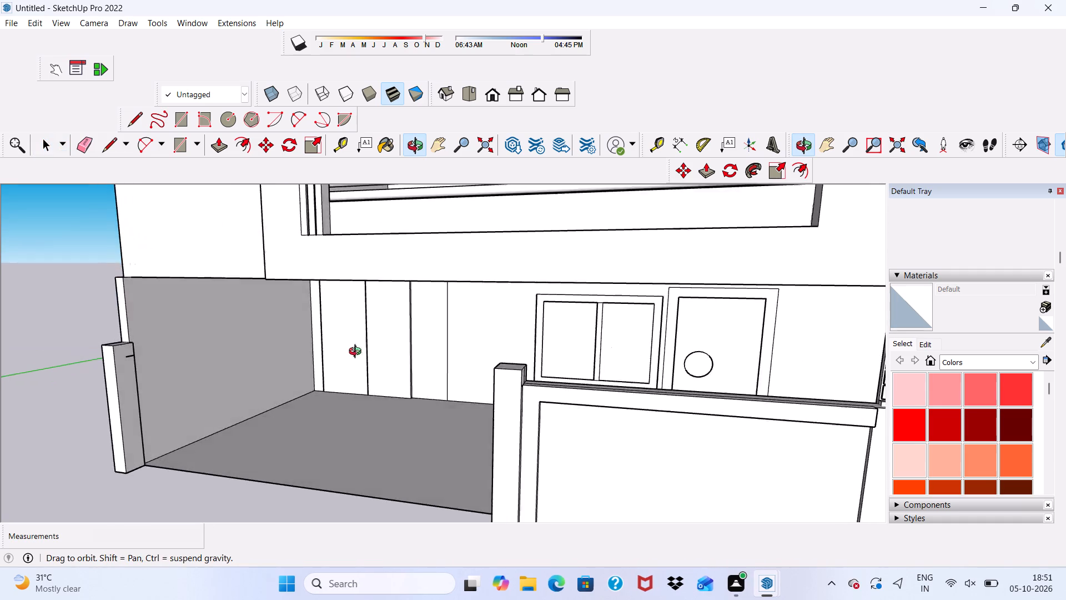
pyautogui.moveTo(358, 353); pyautogui.dragTo(345, 348, button='middle')
pyautogui.middleClick(345, 347)
pyautogui.scroll(10, 387, 341)
pyautogui.click(466, 256)
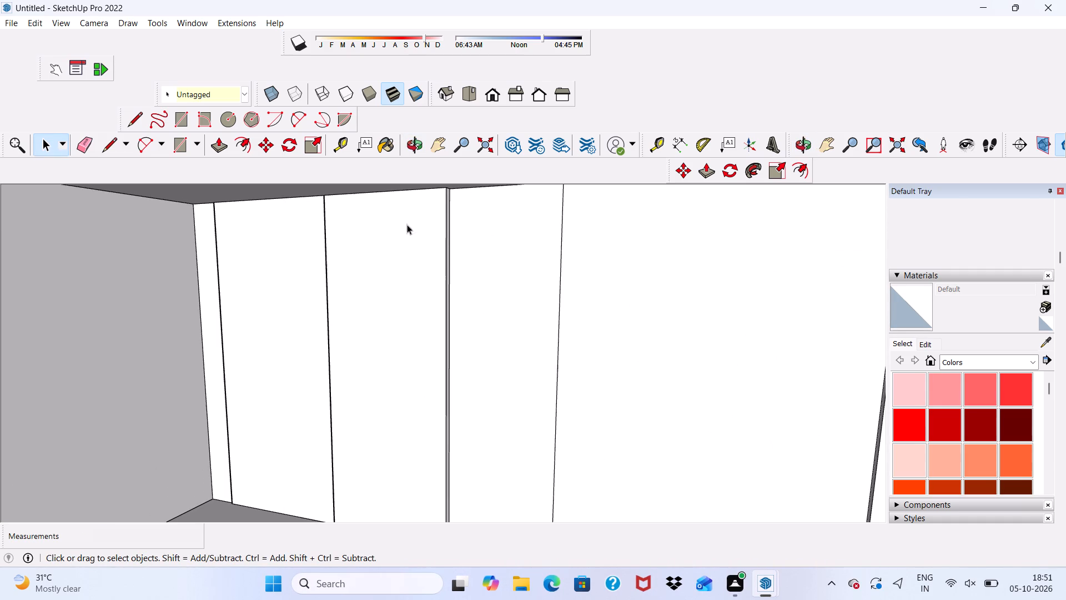
pyautogui.click(207, 145)
pyautogui.click(224, 150)
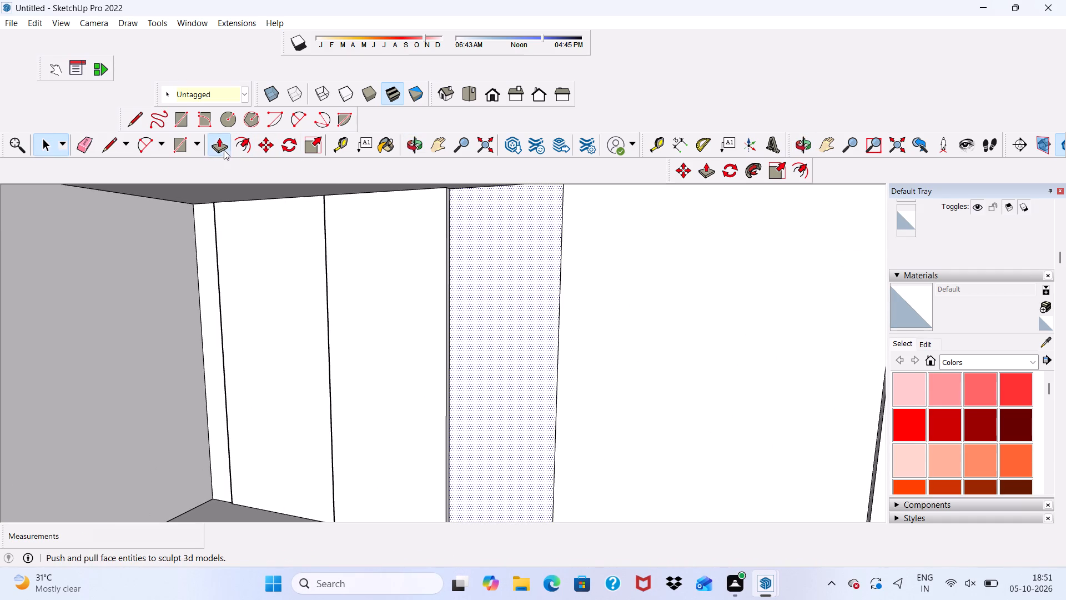
pyautogui.click(516, 246)
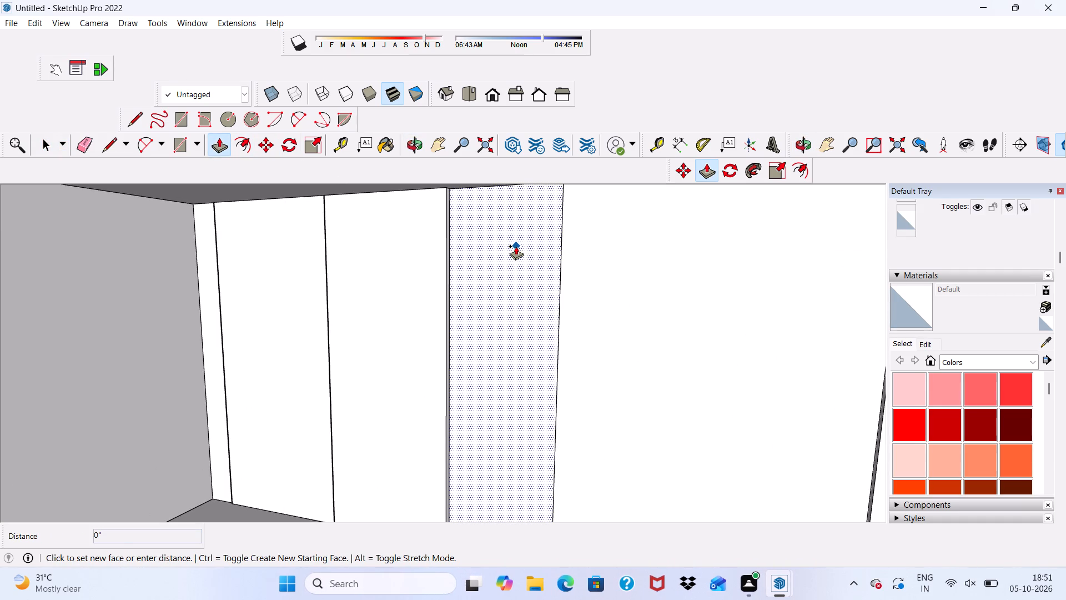
pyautogui.moveTo(436, 224); pyautogui.dragTo(549, 223, button='middle')
pyautogui.click(456, 246)
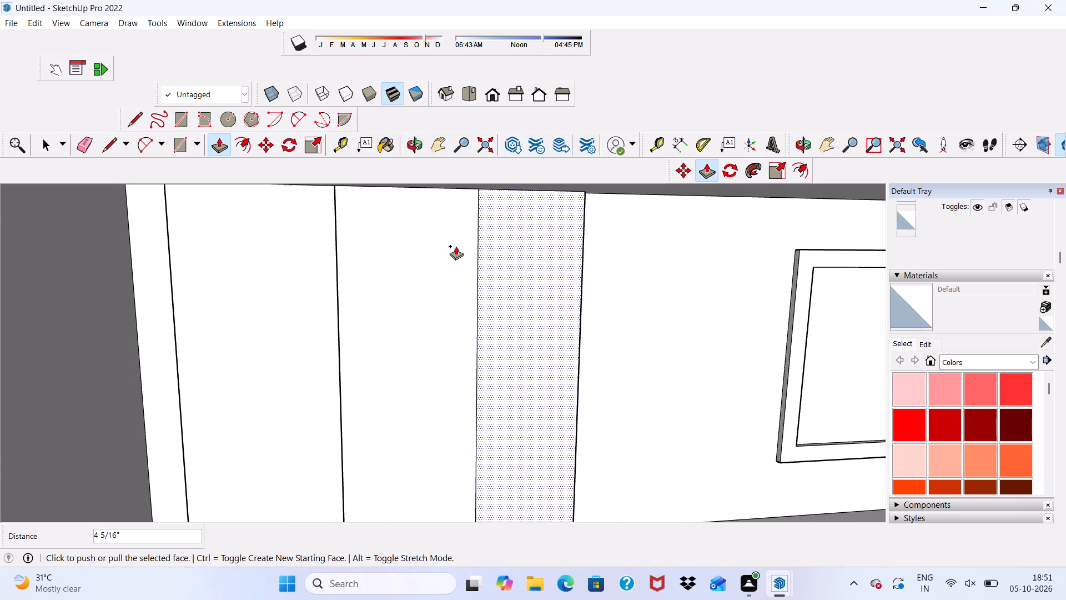
pyautogui.scroll(-4, 492, 227)
pyautogui.press('space')
# Draw a small rectangle about 2' 5 1/2" by 1' 10" on the upper part of the first wide panel.
pyautogui.scroll(-5, 528, 252)
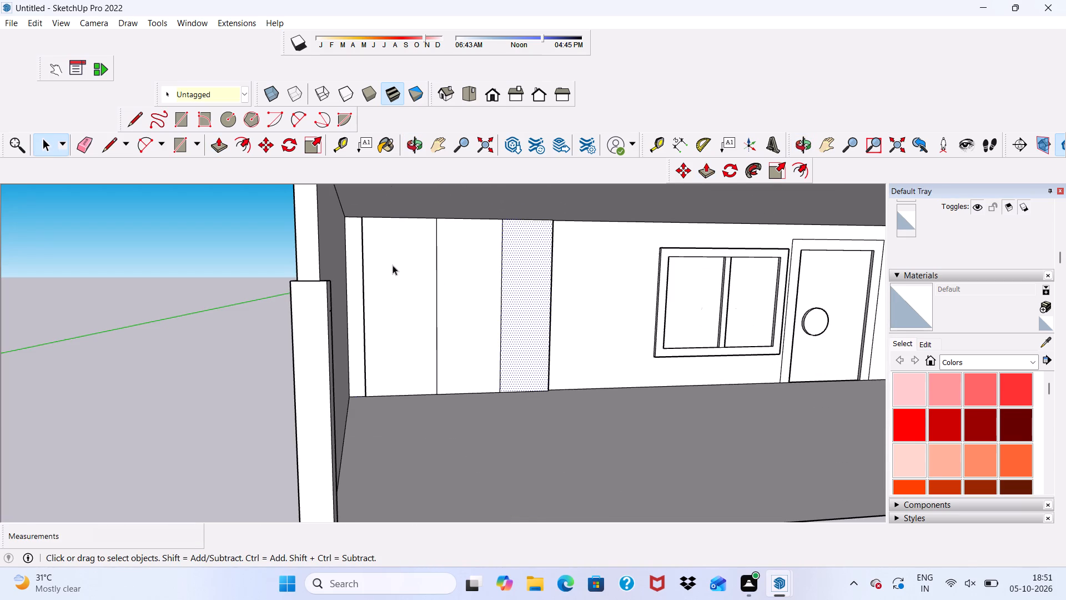
pyautogui.scroll(2, 386, 251)
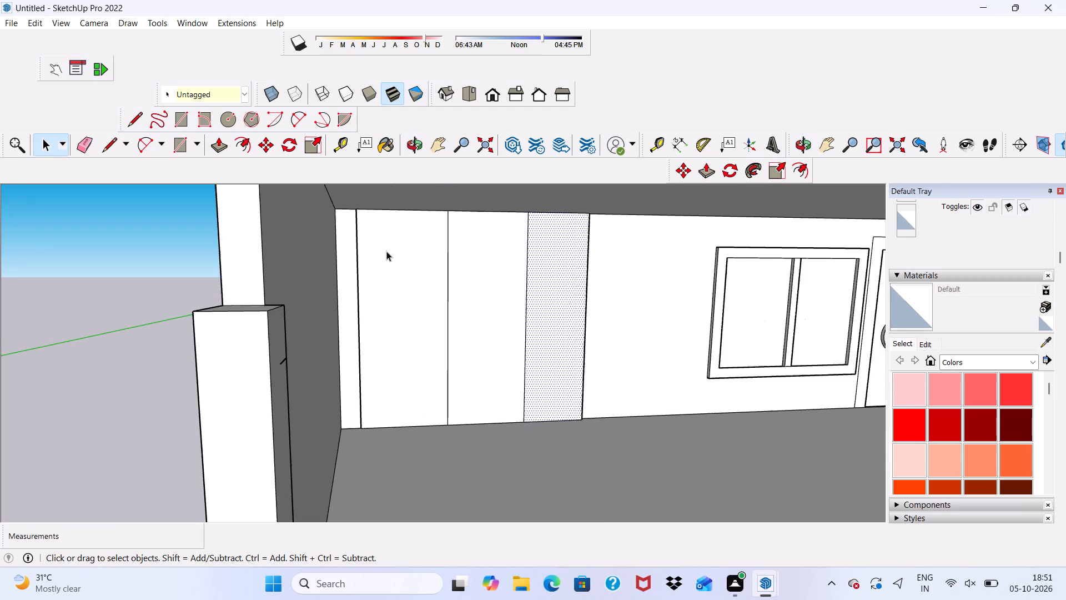
pyautogui.scroll(-2, 386, 251)
pyautogui.scroll(1, 386, 251)
pyautogui.scroll(-15, 359, 244)
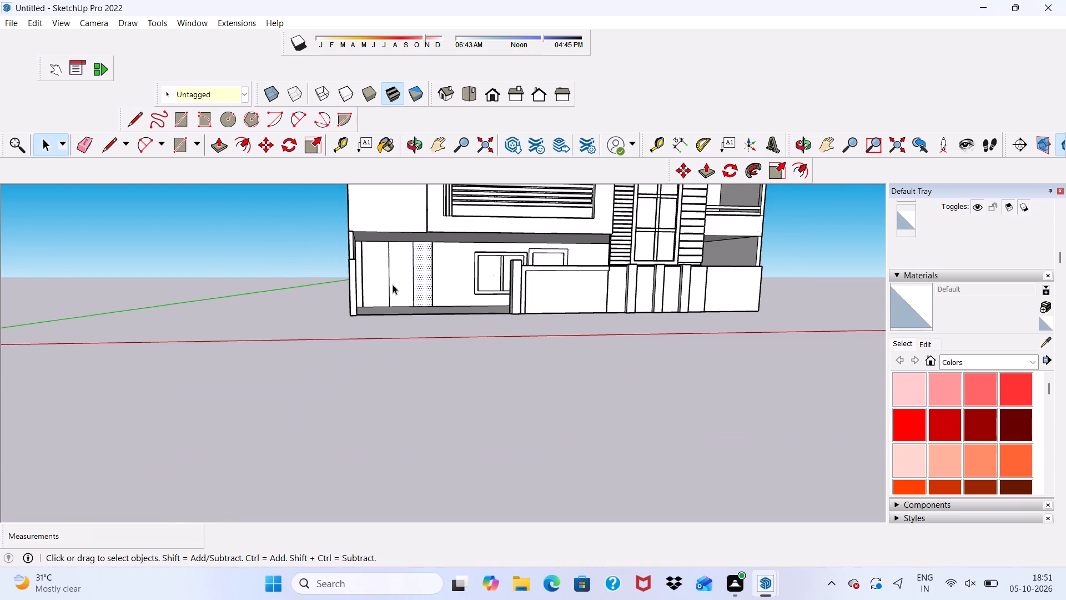
pyautogui.scroll(3, 391, 282)
pyautogui.scroll(-4, 378, 254)
pyautogui.moveTo(378, 255); pyautogui.dragTo(383, 311, button='middle')
pyautogui.moveTo(383, 307); pyautogui.dragTo(385, 299, button='middle')
pyautogui.scroll(4, 388, 248)
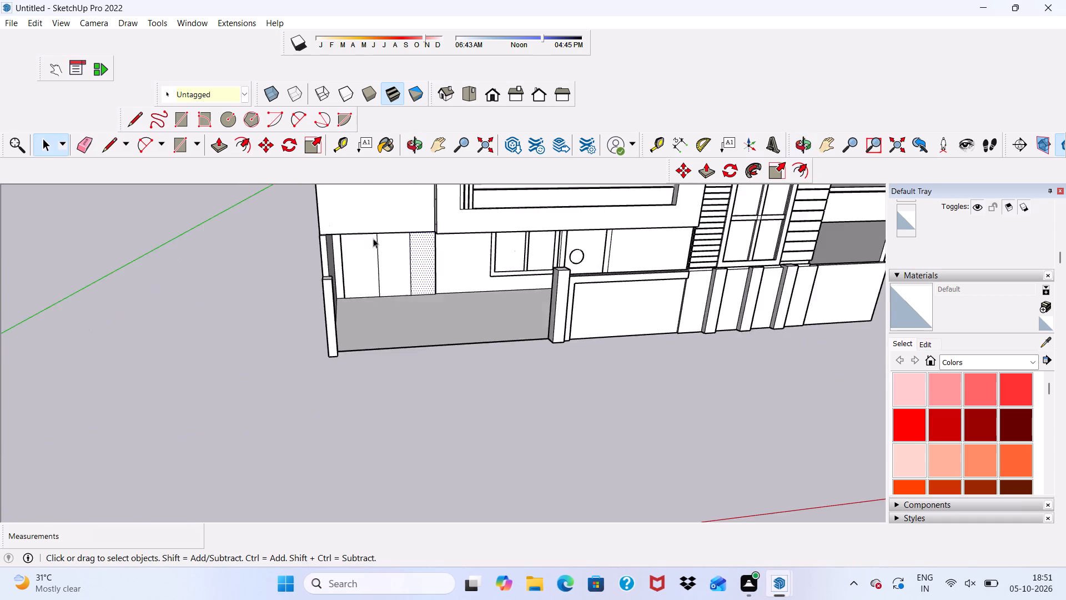
pyautogui.scroll(4, 373, 238)
pyautogui.moveTo(359, 248); pyautogui.dragTo(357, 218, button='middle')
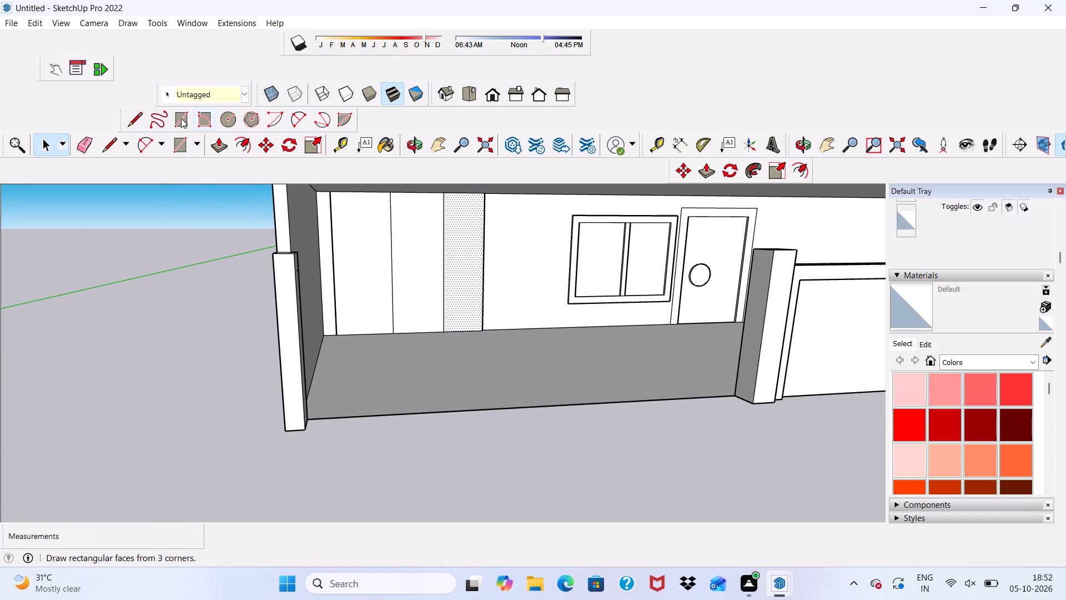
pyautogui.click(181, 117)
pyautogui.scroll(6, 370, 197)
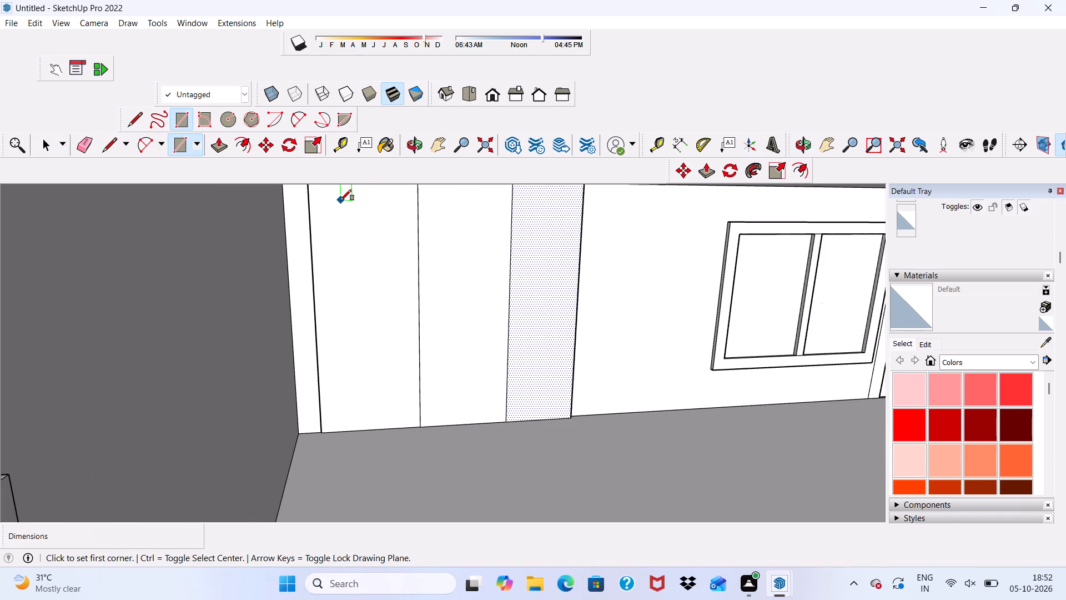
pyautogui.click(340, 201)
pyautogui.click(385, 234)
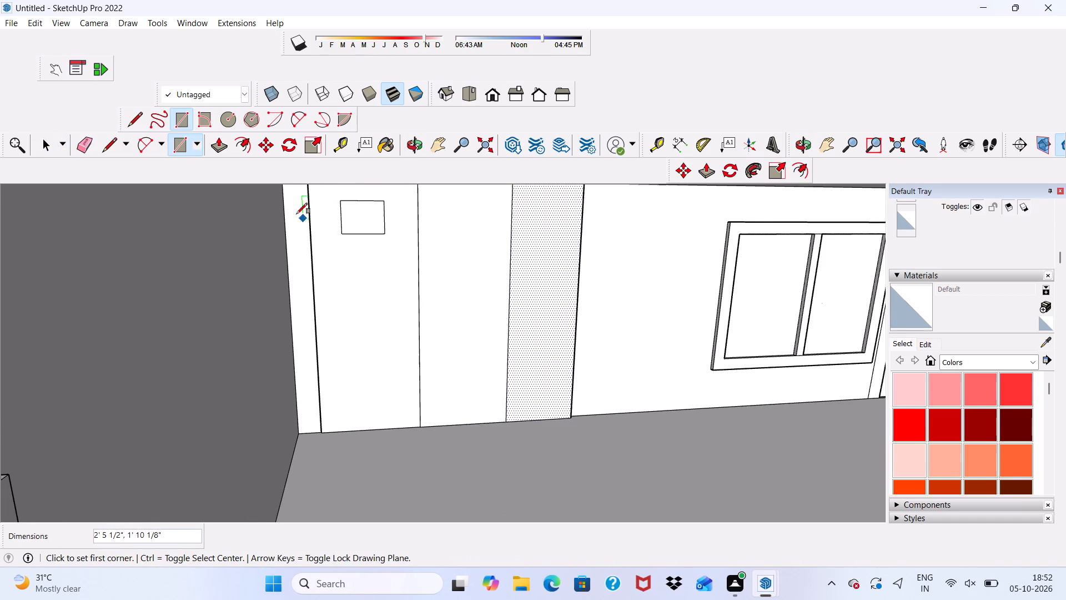
# Offset the small rectangle's outline outward on the first wide panel, forming a narrow frame around it.
pyautogui.scroll(3, 299, 216)
pyautogui.click(238, 141)
pyautogui.scroll(2, 309, 186)
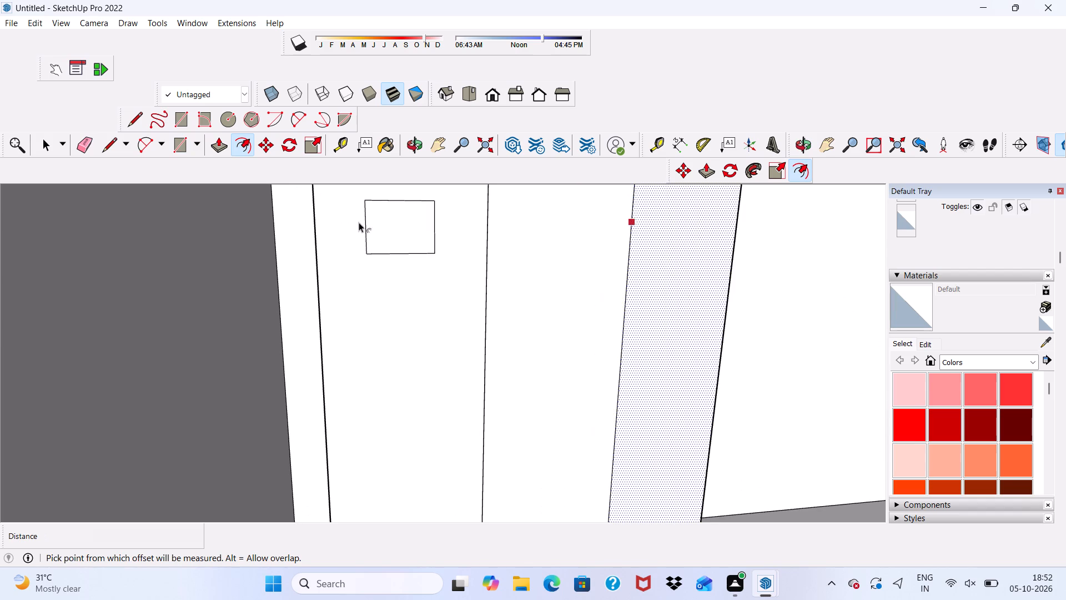
pyautogui.press('space')
pyautogui.click(388, 228)
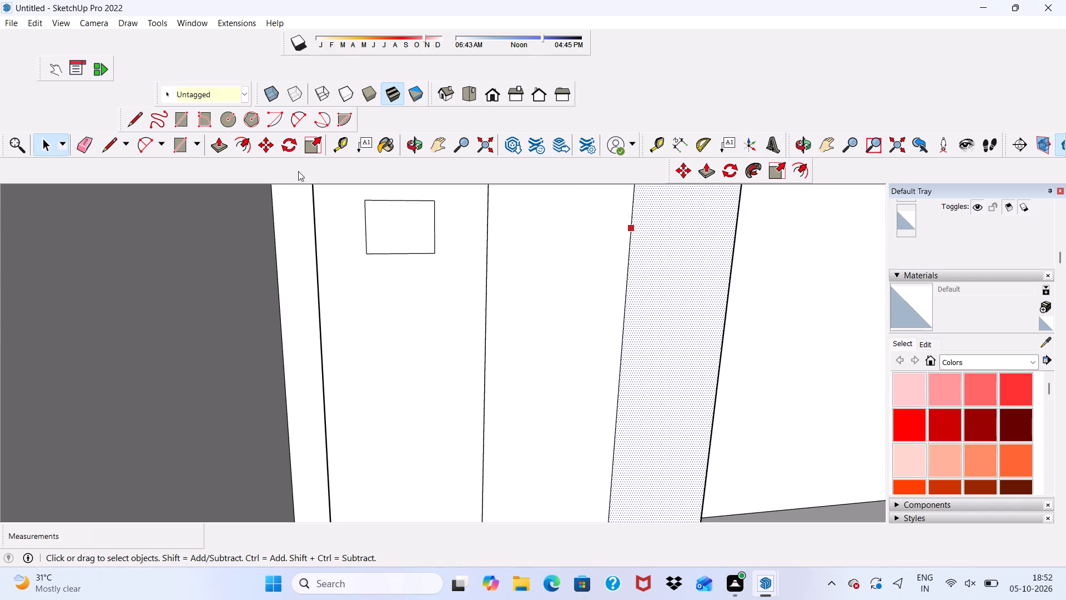
pyautogui.click(245, 142)
pyautogui.scroll(1, 394, 247)
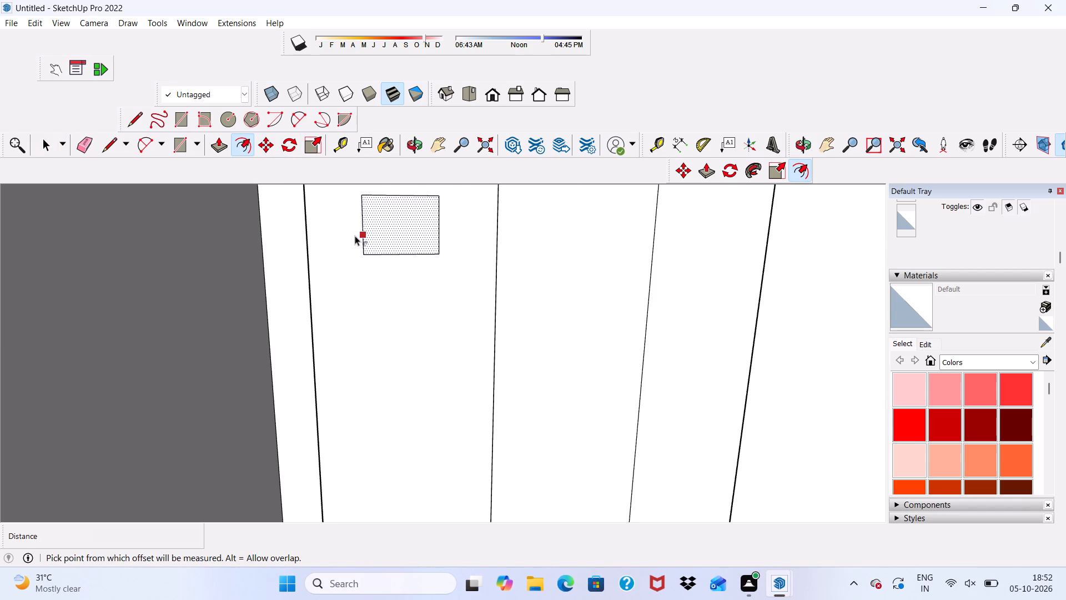
pyautogui.click(355, 234)
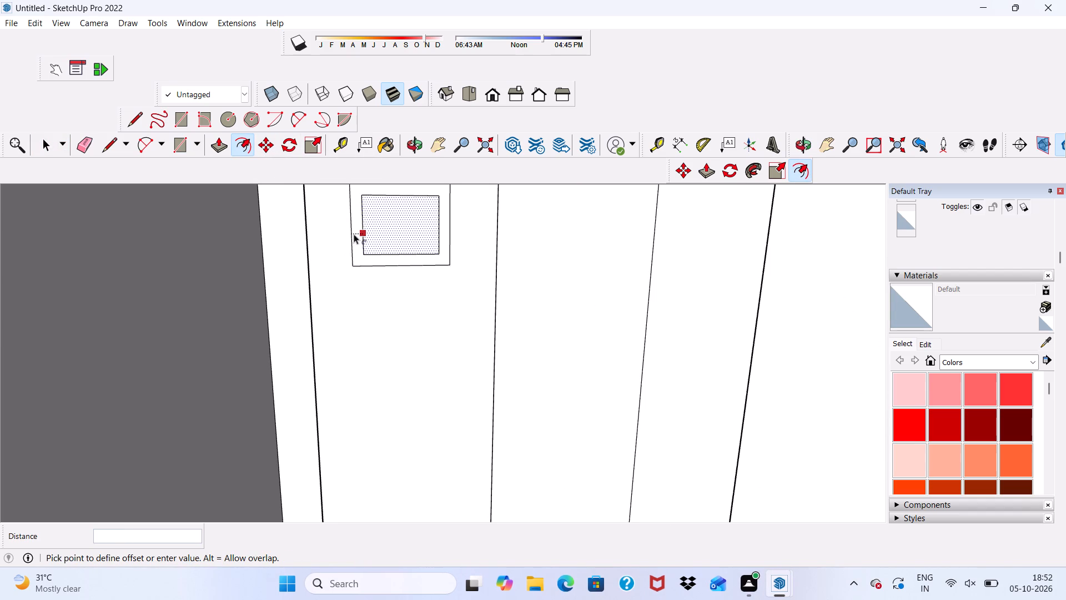
pyautogui.click(357, 231)
pyautogui.press('space')
# Examine the panelled porch wall and the house's whole front from several viewpoints.
pyautogui.scroll(-1, 382, 242)
pyautogui.scroll(1, 382, 242)
pyautogui.scroll(-1, 382, 242)
pyautogui.scroll(1, 382, 242)
pyautogui.scroll(-5, 382, 242)
pyautogui.scroll(1, 324, 248)
pyautogui.scroll(-9, 324, 249)
pyautogui.scroll(1, 390, 228)
pyautogui.scroll(-2, 389, 234)
pyautogui.click(209, 263)
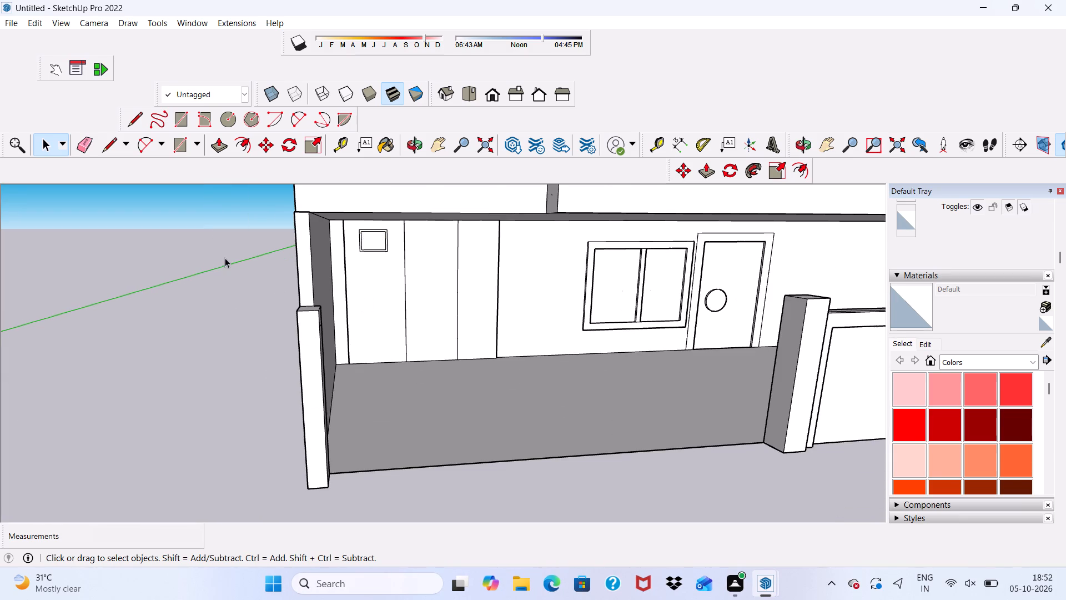
pyautogui.scroll(-5, 225, 258)
pyautogui.moveTo(233, 269); pyautogui.dragTo(226, 347, button='middle')
pyautogui.scroll(-16, 262, 324)
pyautogui.moveTo(463, 350); pyautogui.dragTo(471, 232, button='middle')
pyautogui.scroll(10, 471, 232)
pyautogui.moveTo(308, 406); pyautogui.dragTo(390, 428, button='middle')
pyautogui.scroll(1, 399, 421)
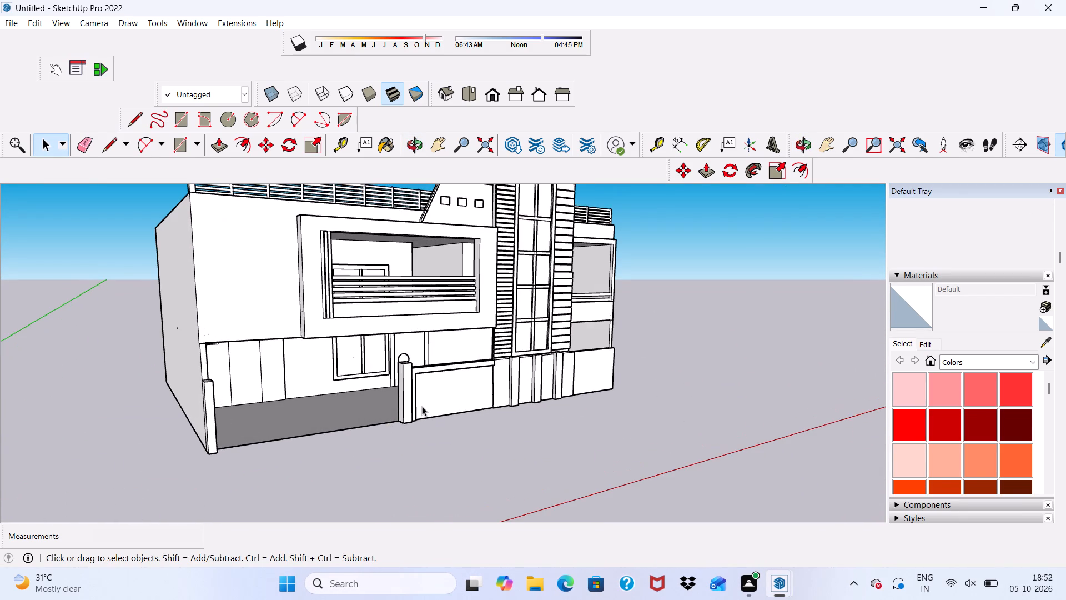
pyautogui.scroll(-4, 417, 379)
pyautogui.scroll(1, 393, 401)
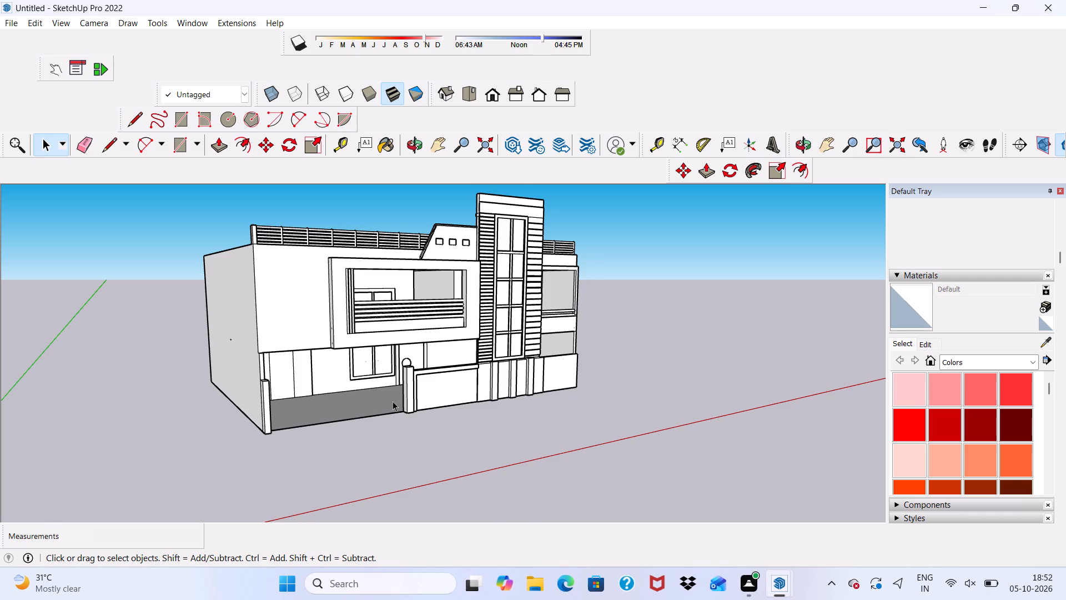
# Draw a rectangle about 7' 1" wide by 8' 6" high on the plain upper-floor front wall beside the balcony frame.
pyautogui.scroll(4, 328, 323)
pyautogui.scroll(-3, 288, 284)
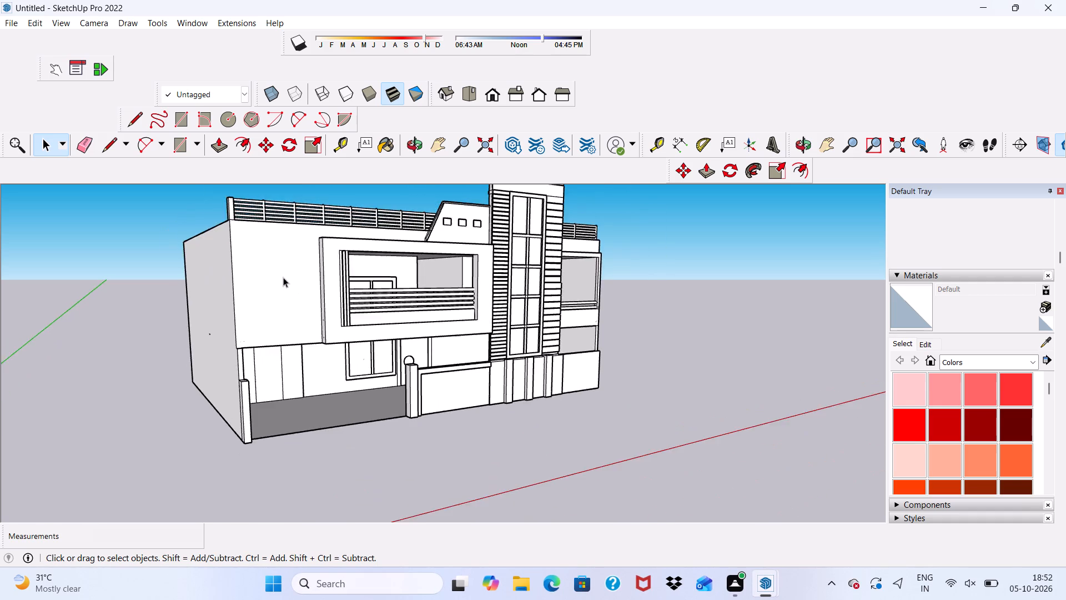
pyautogui.scroll(-1, 279, 274)
pyautogui.scroll(1, 279, 274)
pyautogui.moveTo(279, 274); pyautogui.dragTo(428, 283, button='middle')
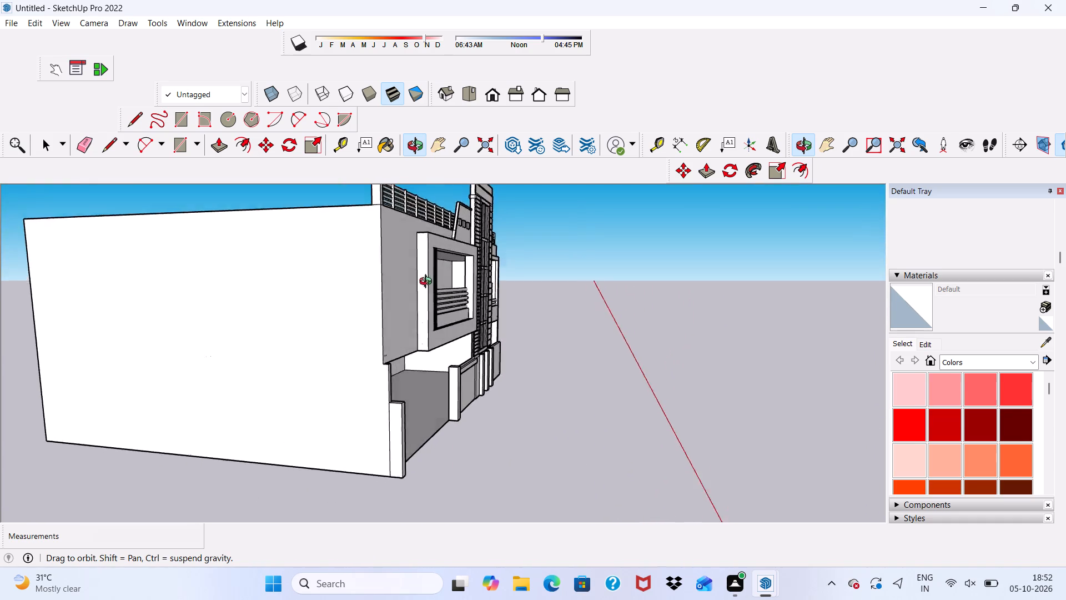
pyautogui.moveTo(428, 283); pyautogui.dragTo(195, 364, button='middle')
pyautogui.scroll(2, 254, 308)
pyautogui.scroll(-4, 255, 307)
pyautogui.moveTo(254, 308); pyautogui.dragTo(258, 216, button='middle')
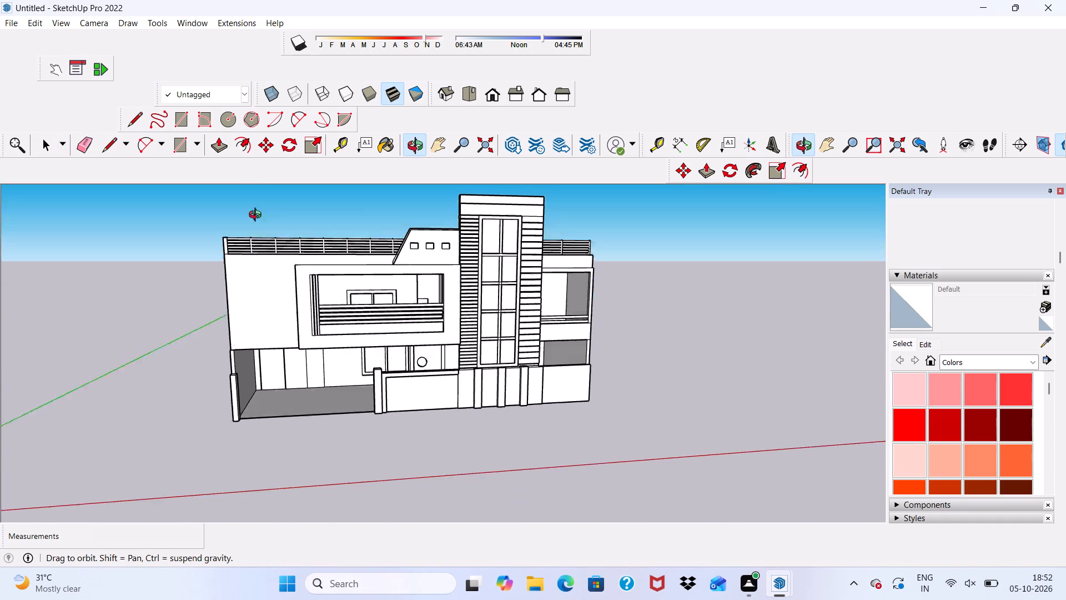
pyautogui.moveTo(258, 216); pyautogui.dragTo(252, 199, button='middle')
pyautogui.scroll(2, 240, 171)
pyautogui.click(179, 114)
pyautogui.scroll(10, 266, 277)
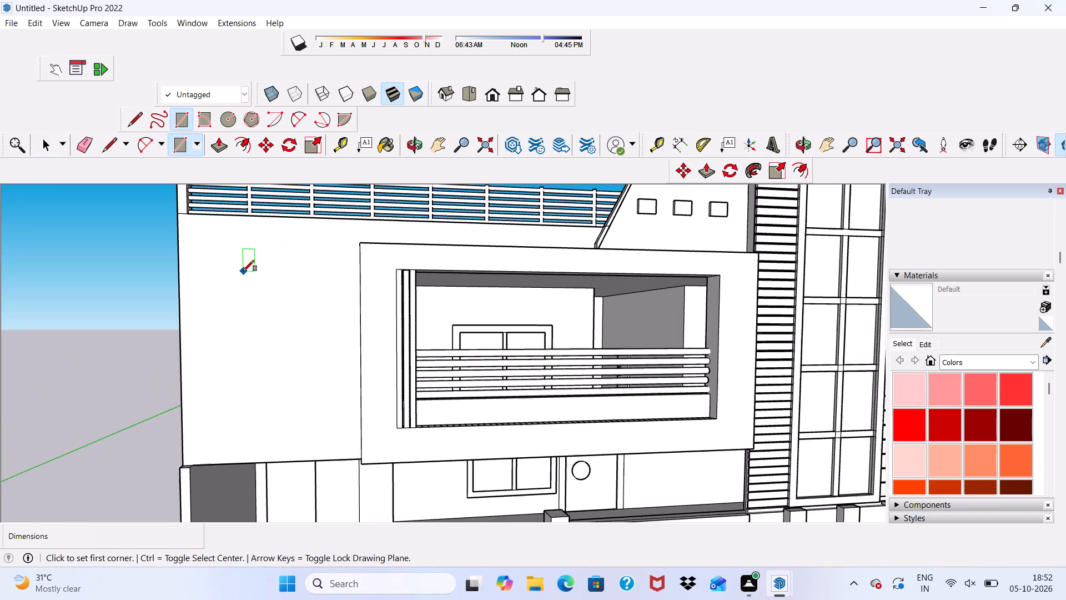
pyautogui.scroll(1, 228, 275)
pyautogui.click(205, 271)
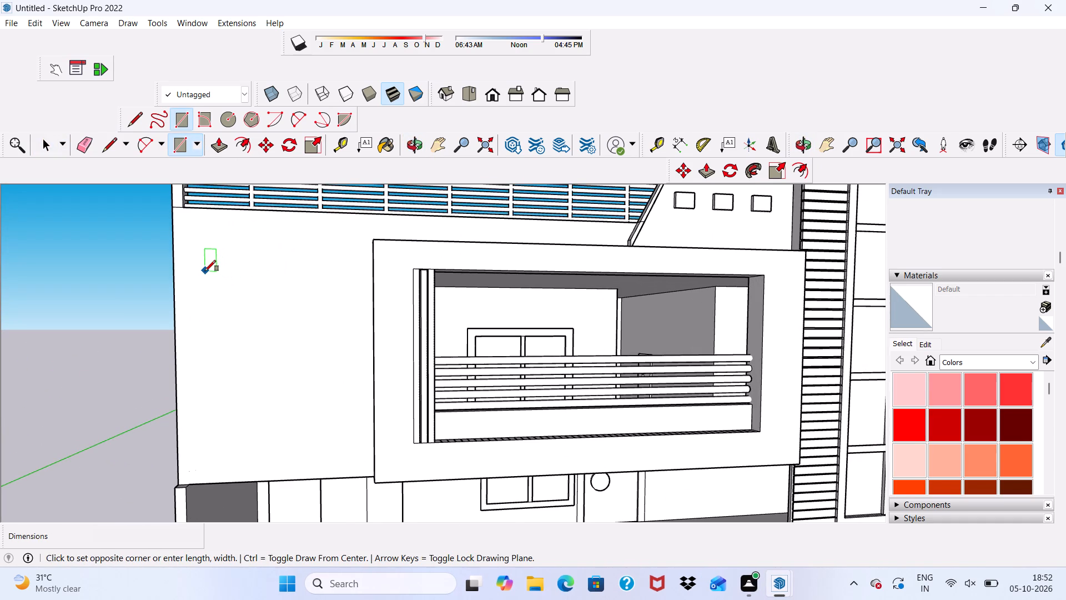
pyautogui.scroll(-4, 214, 274)
pyautogui.scroll(2, 321, 332)
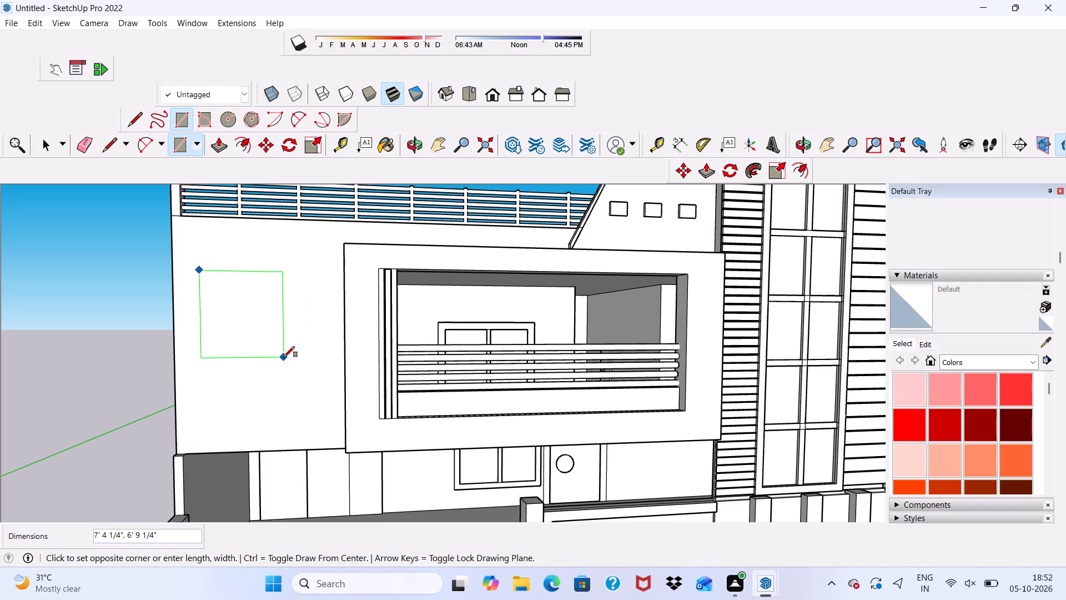
pyautogui.scroll(1, 280, 367)
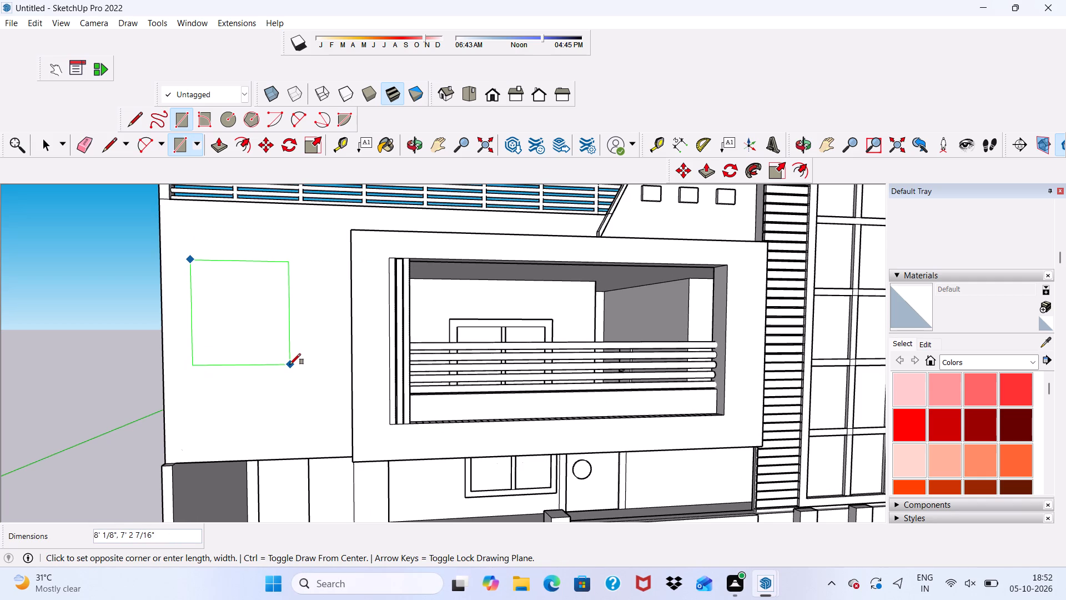
pyautogui.click(288, 371)
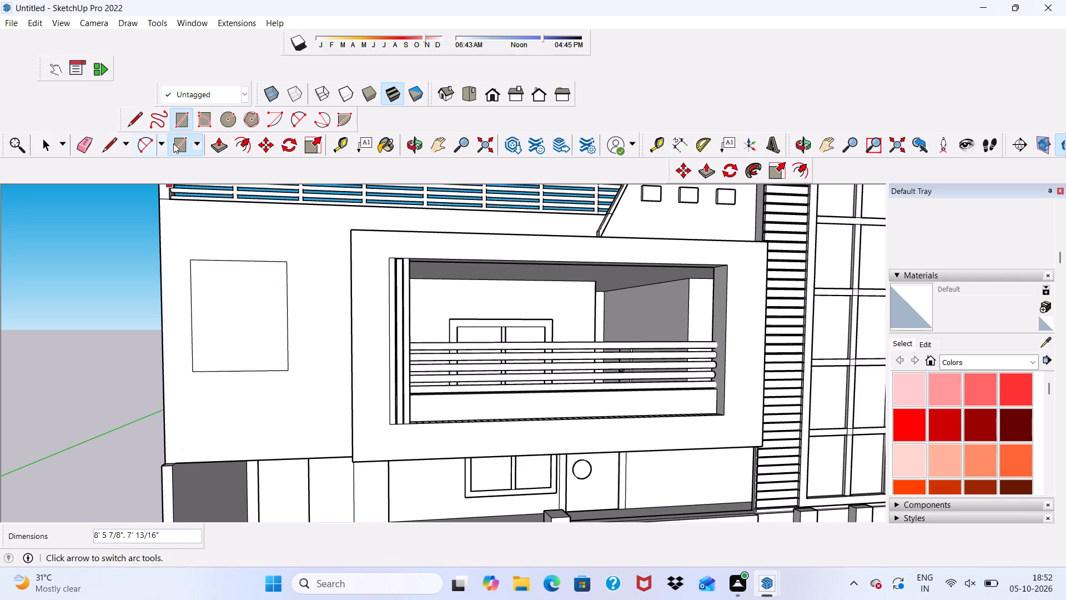
# Offset the new wall rectangle's outline inward by 3" to form a window frame border.
pyautogui.click(245, 137)
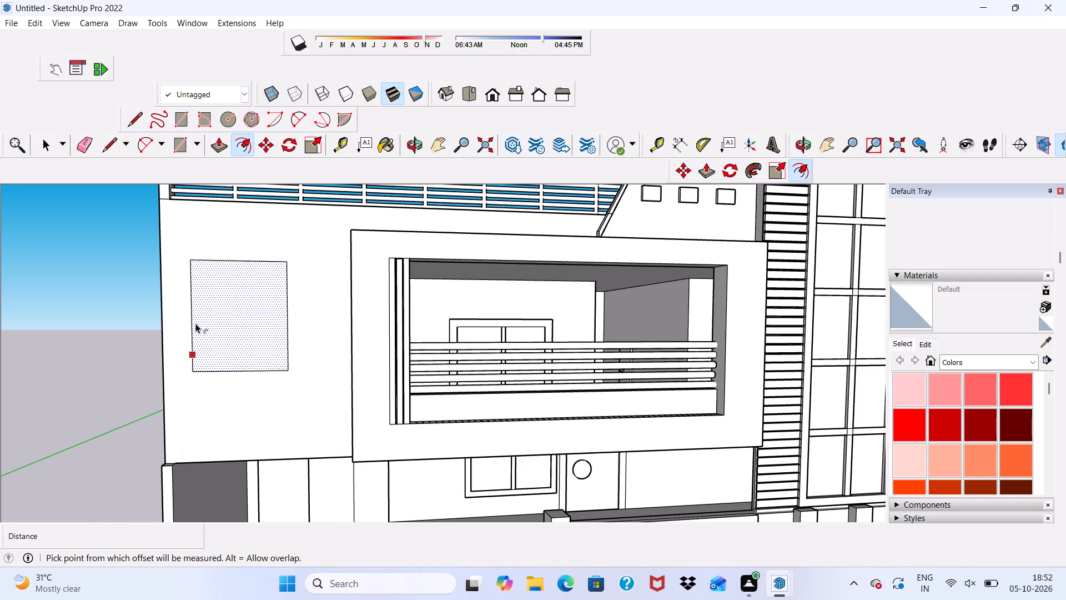
pyautogui.click(196, 324)
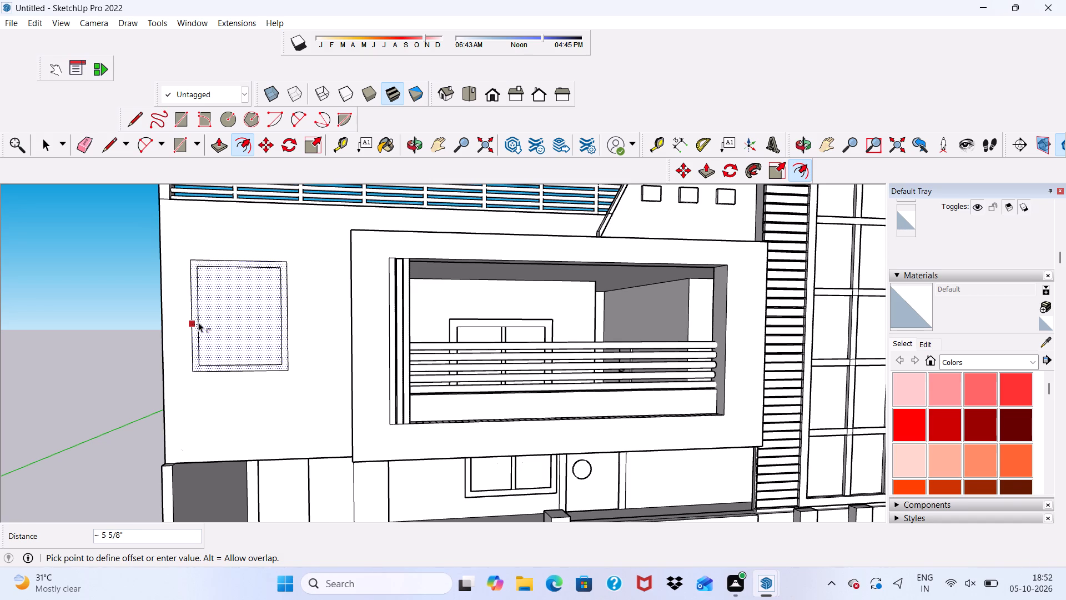
pyautogui.press('3')
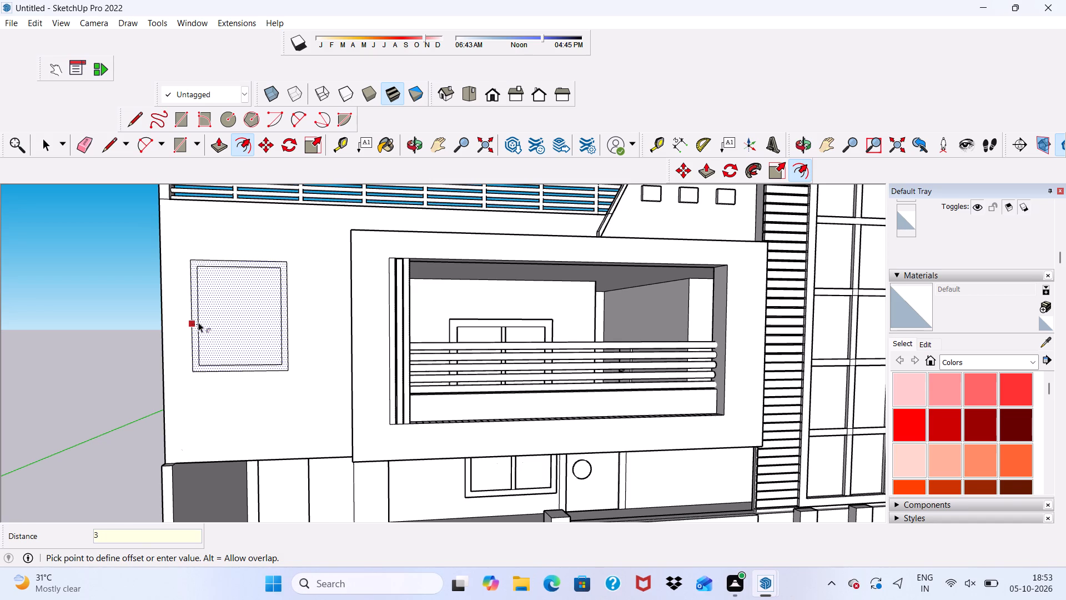
pyautogui.hotkey('shift', '"')
pyautogui.press('Return')
pyautogui.press('space')
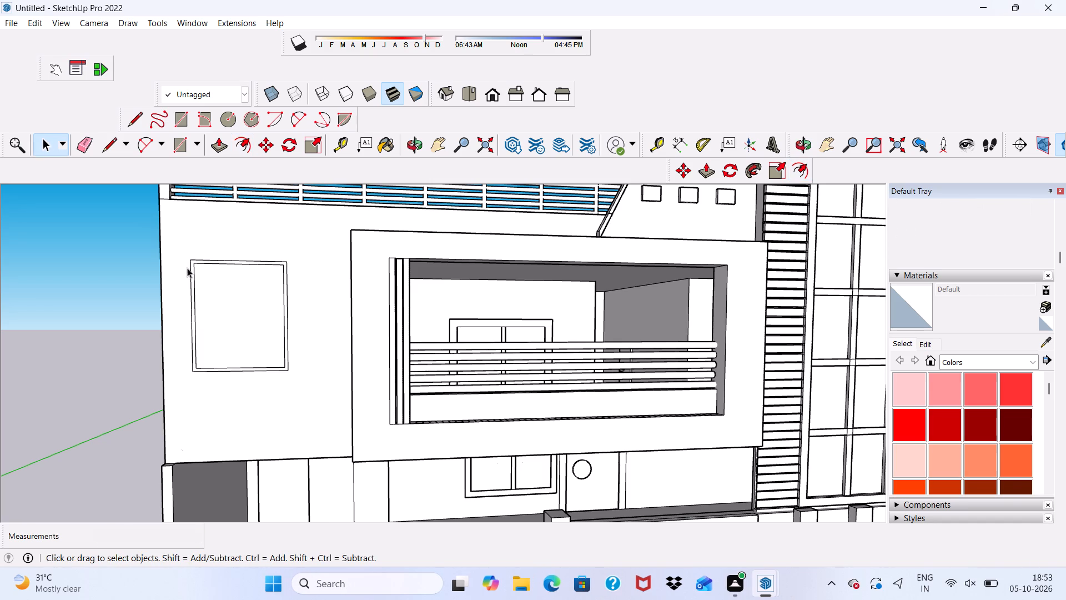
# Push/Pull the border between the two rectangles outward 3" from the upper-floor wall.
pyautogui.scroll(4, 209, 178)
pyautogui.click(213, 142)
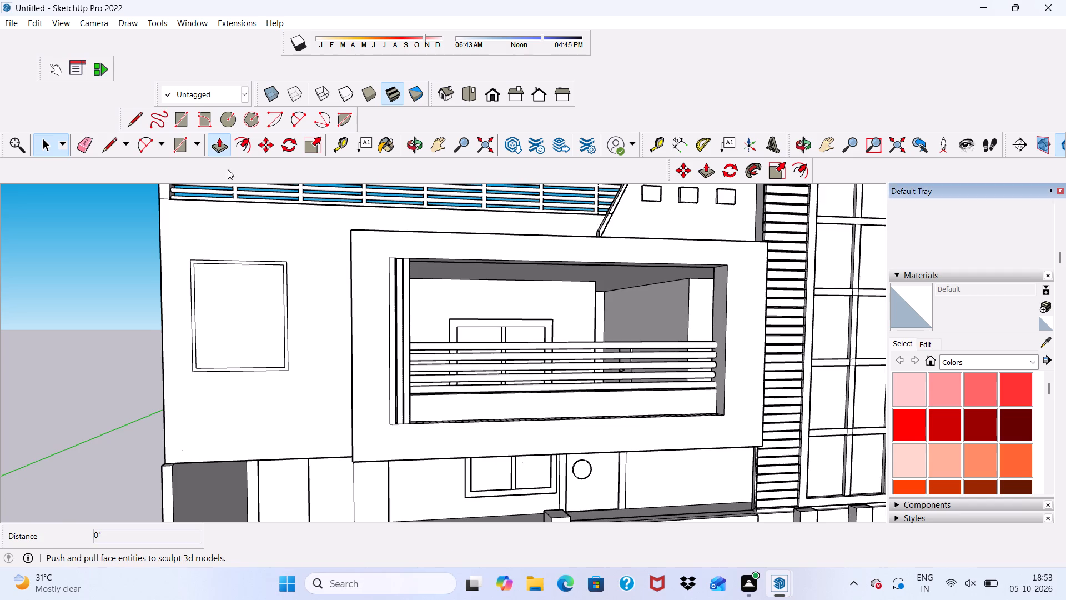
pyautogui.scroll(8, 219, 327)
pyautogui.click(192, 289)
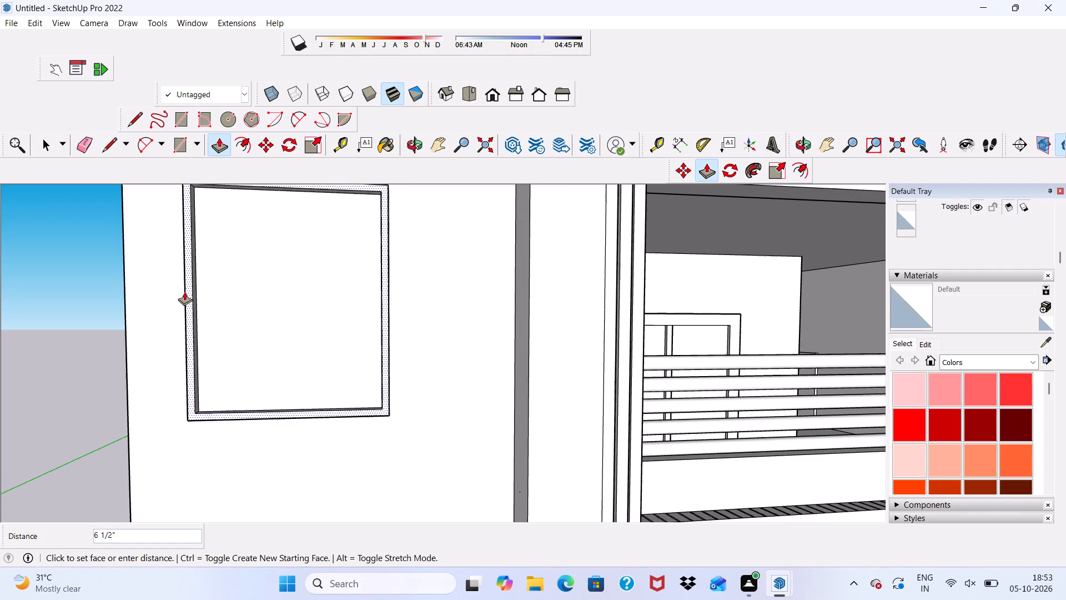
pyautogui.press('3')
pyautogui.hotkey('shift', '"')
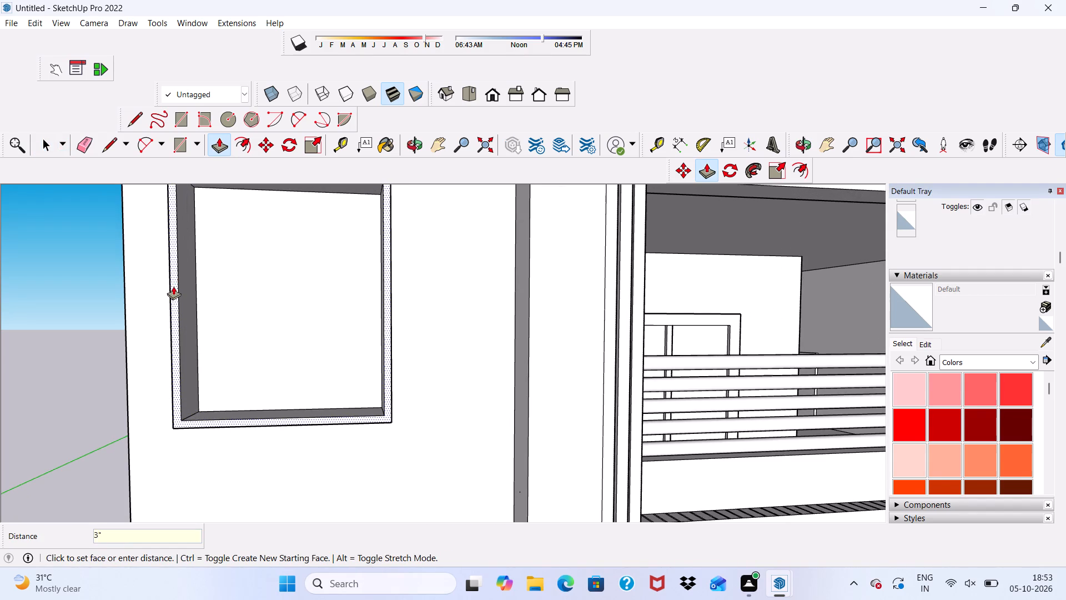
pyautogui.press('Return')
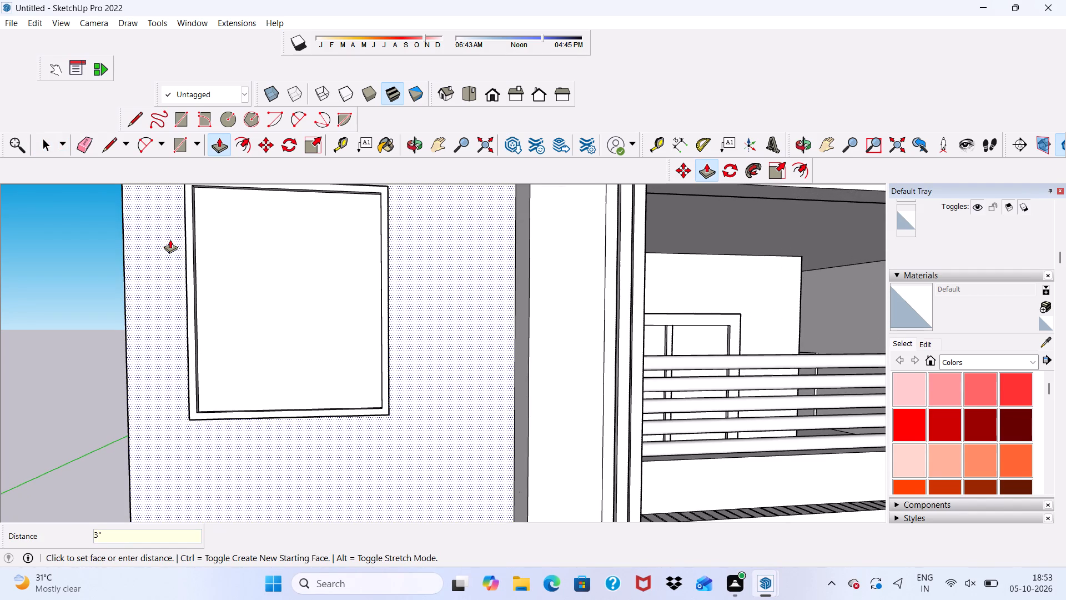
pyautogui.scroll(1, 170, 239)
pyautogui.scroll(-2, 170, 239)
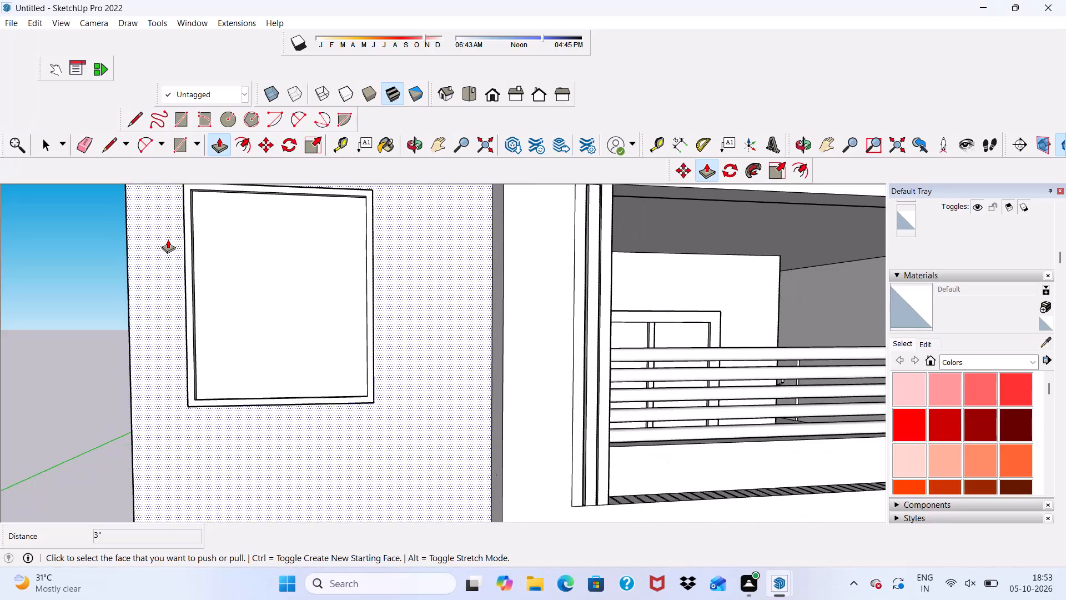
pyautogui.scroll(3, 168, 239)
pyautogui.scroll(-5, 139, 250)
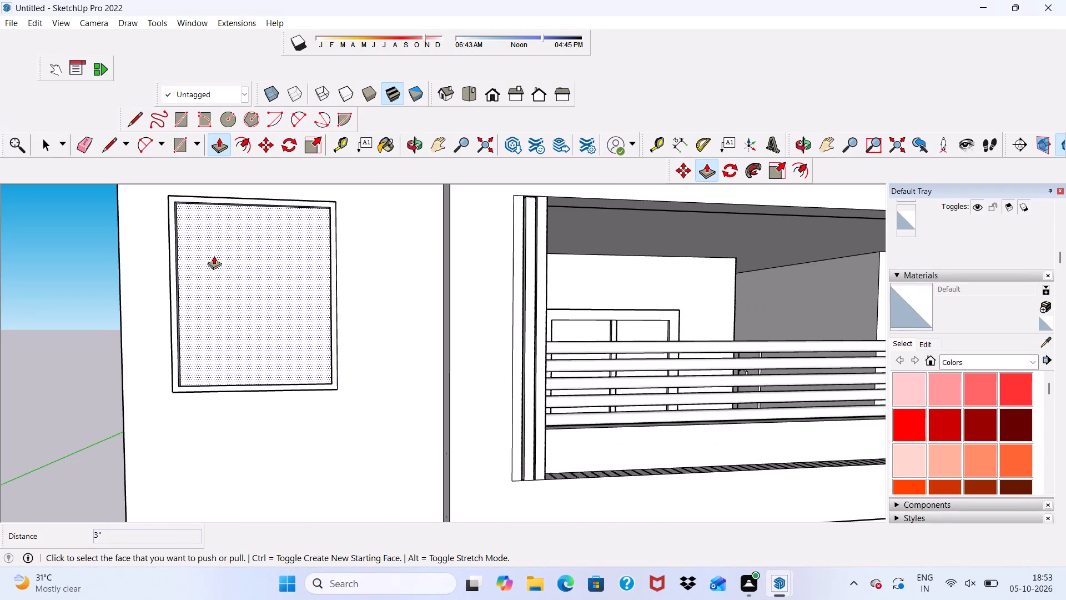
pyautogui.scroll(3, 175, 253)
pyautogui.scroll(-4, 179, 244)
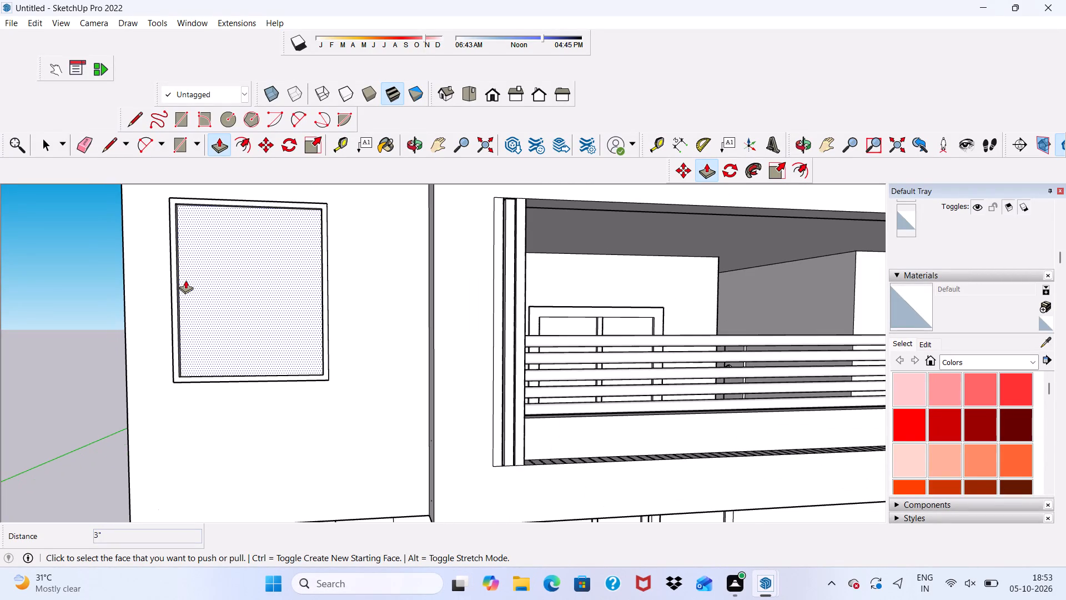
pyautogui.press('space')
# Offset the outline of the window face inside the raised frame inward about 2 3/4".
pyautogui.moveTo(185, 280); pyautogui.dragTo(138, 249, button='middle')
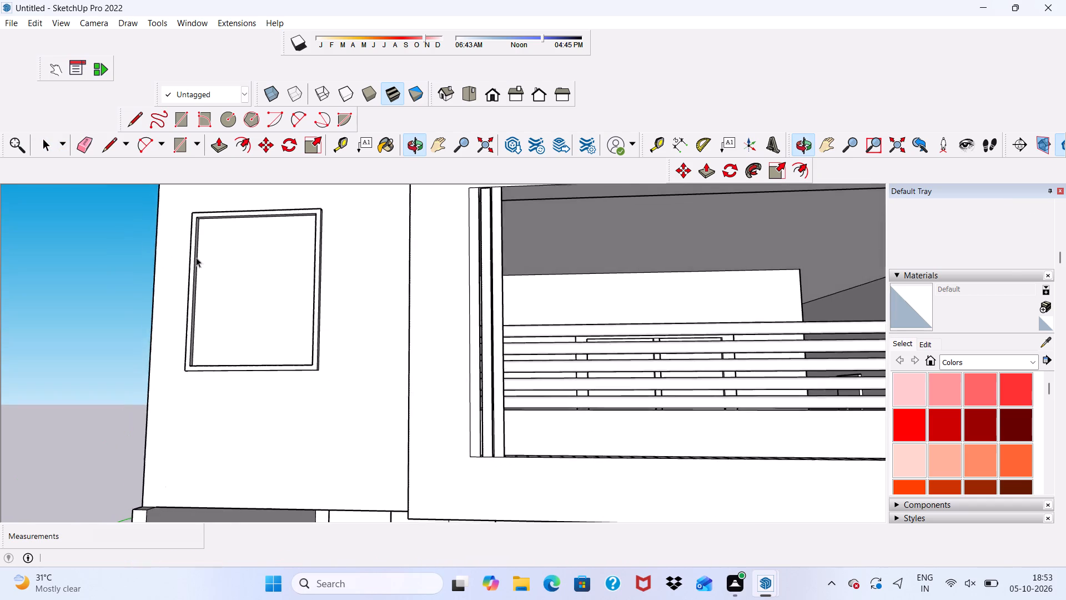
pyautogui.scroll(6, 210, 259)
pyautogui.click(244, 142)
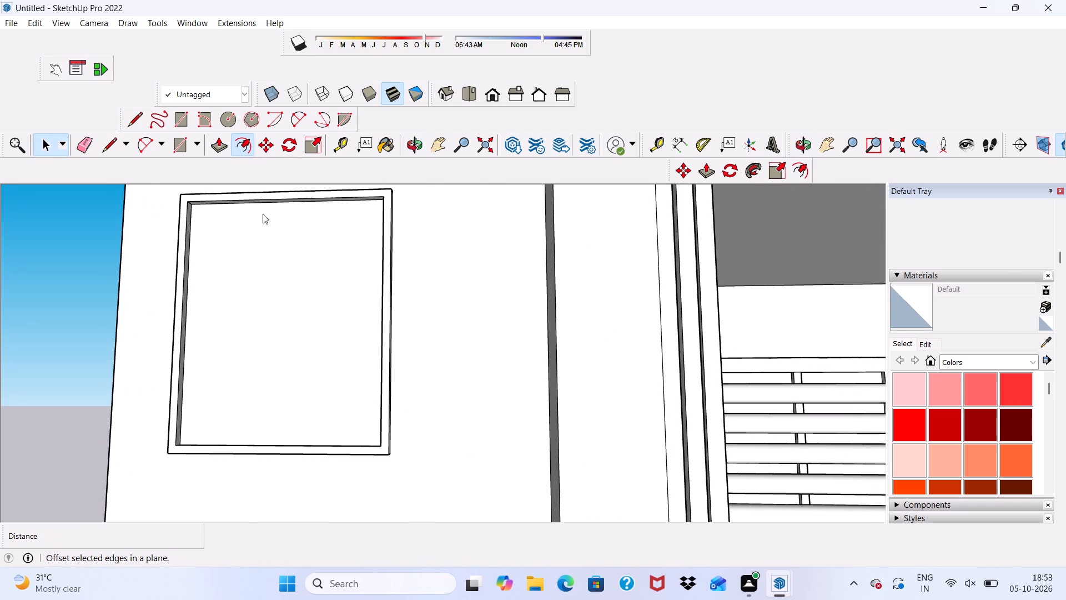
pyautogui.scroll(2, 258, 309)
pyautogui.click(183, 294)
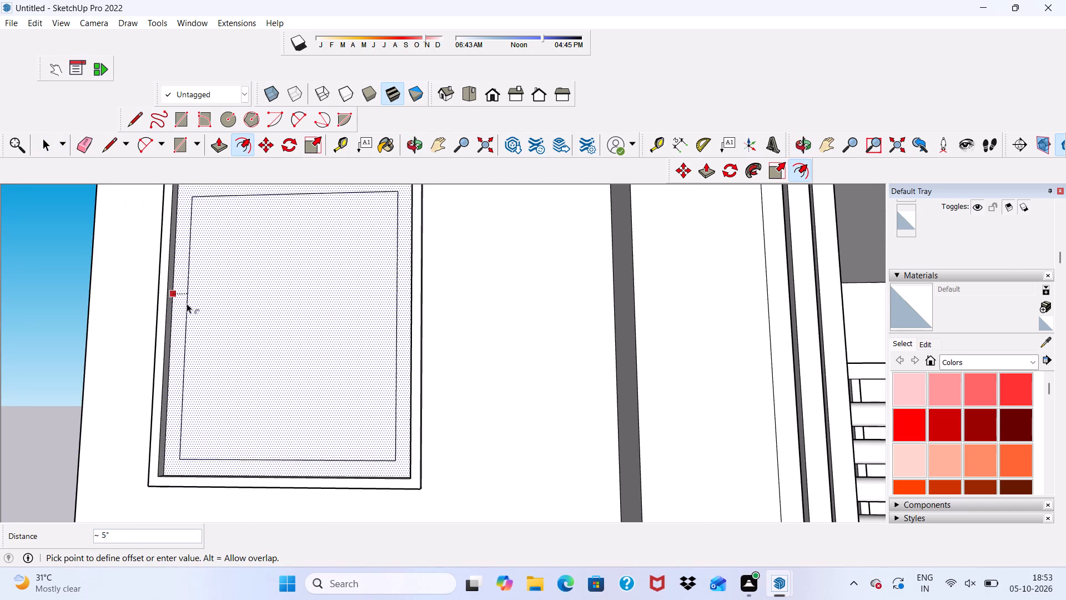
pyautogui.click(180, 302)
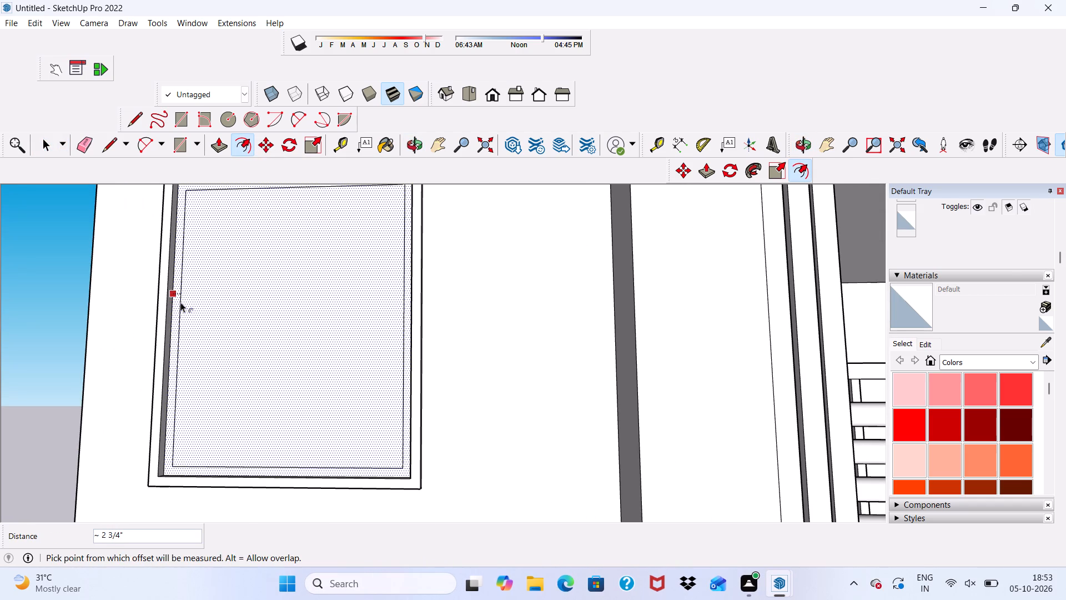
pyautogui.scroll(-1, 228, 289)
pyautogui.scroll(1, 237, 296)
pyautogui.scroll(-2, 245, 301)
pyautogui.press('space')
pyautogui.scroll(4, 240, 166)
pyautogui.scroll(-2, 227, 152)
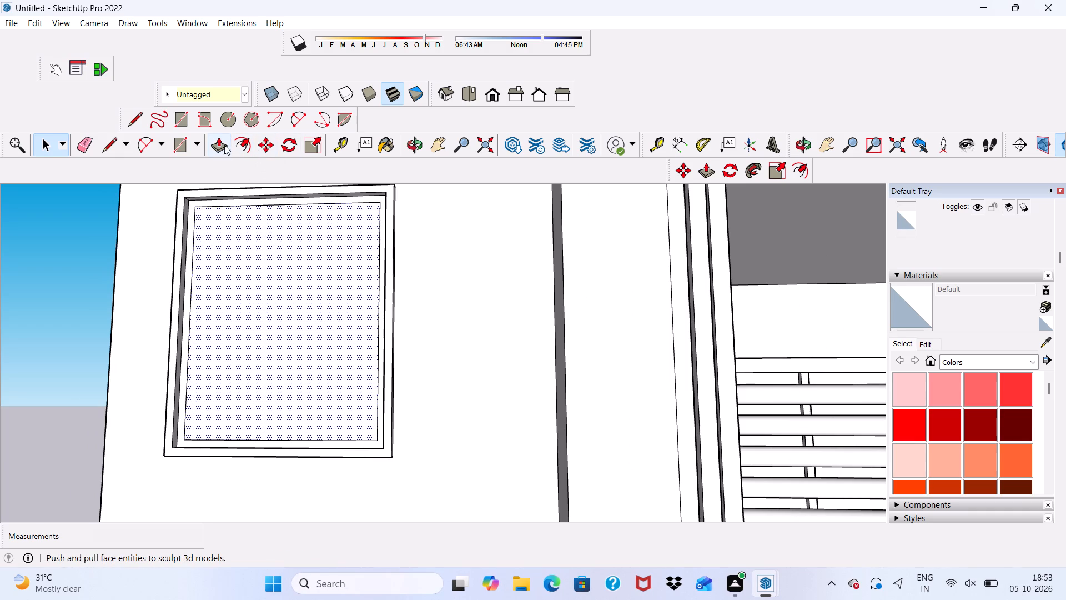
# Draw a vertical strip about 2 7/8" by 7' 6 3/8" down the middle of the inner window face as a mullion.
pyautogui.scroll(1, 250, 151)
pyautogui.click(175, 121)
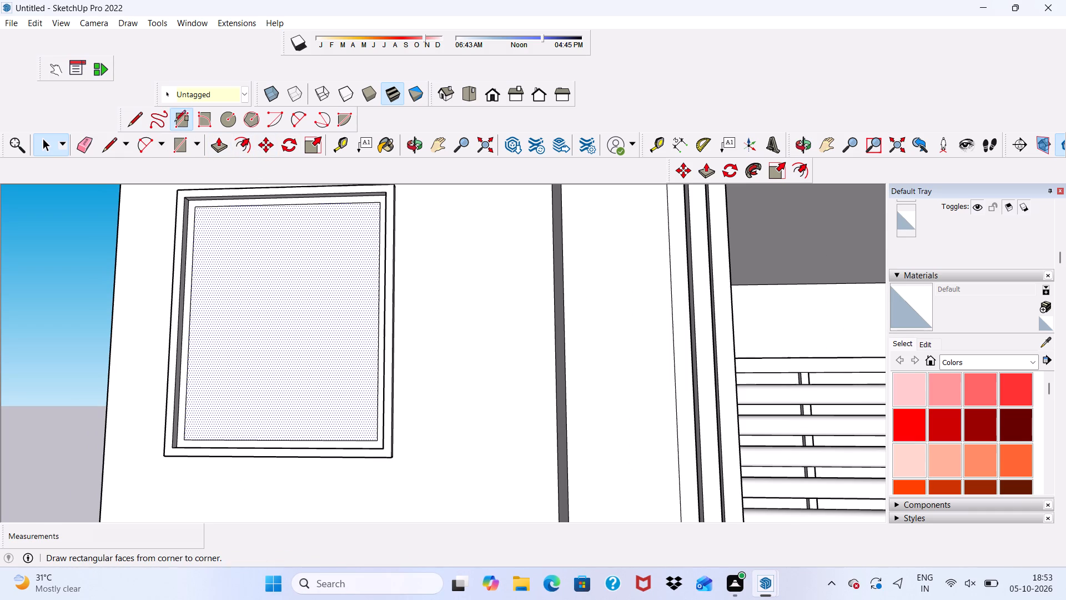
pyautogui.scroll(2, 268, 237)
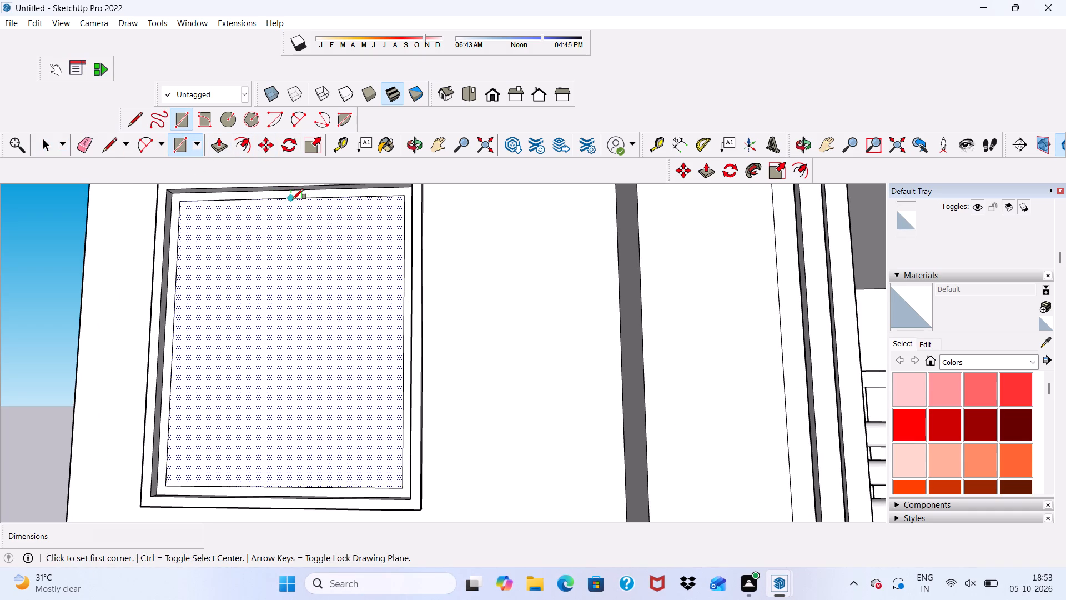
pyautogui.click(293, 199)
pyautogui.scroll(-4, 278, 372)
pyautogui.scroll(5, 294, 428)
pyautogui.scroll(-1, 293, 444)
pyautogui.moveTo(290, 453); pyautogui.dragTo(294, 477, button='middle')
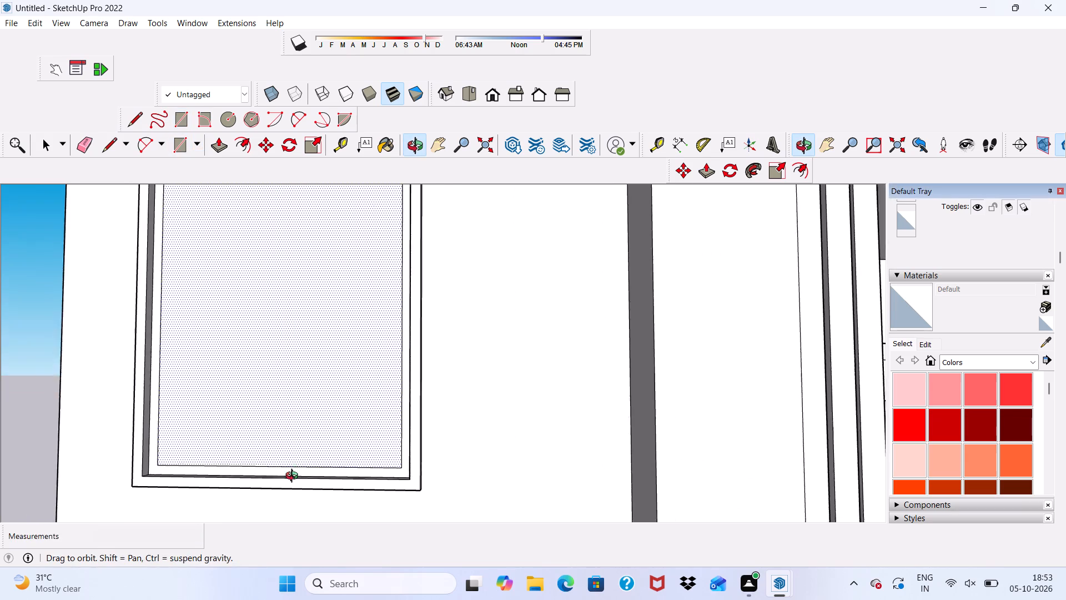
pyautogui.moveTo(294, 477); pyautogui.dragTo(294, 478, button='middle')
pyautogui.scroll(4, 294, 478)
pyautogui.click(287, 460)
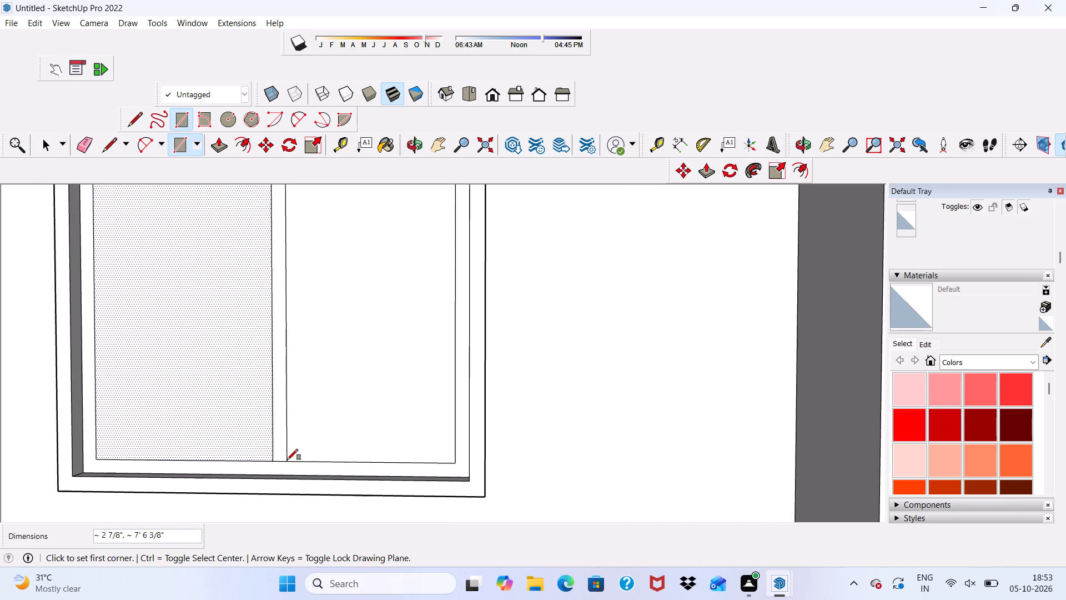
pyautogui.scroll(-4, 243, 403)
pyautogui.press('space')
# Push/Pull the central mullion strip outward 3" as a new face, flush with the raised outer frame.
pyautogui.scroll(-4, 256, 382)
pyautogui.moveTo(276, 351); pyautogui.dragTo(294, 331, button='middle')
pyautogui.scroll(5, 289, 333)
pyautogui.click(266, 322)
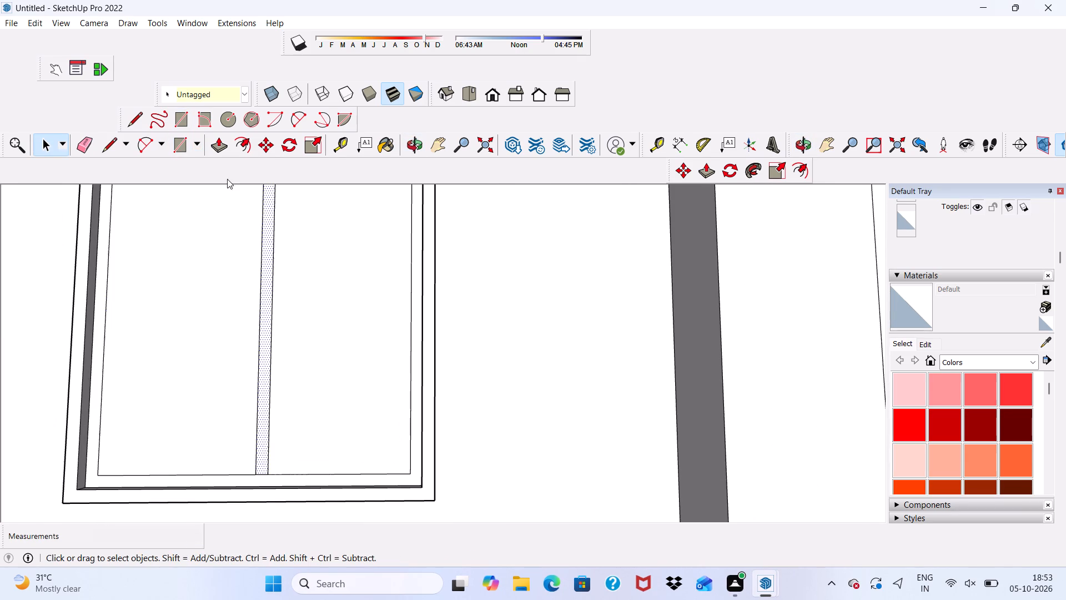
pyautogui.click(217, 142)
pyautogui.scroll(-1, 342, 336)
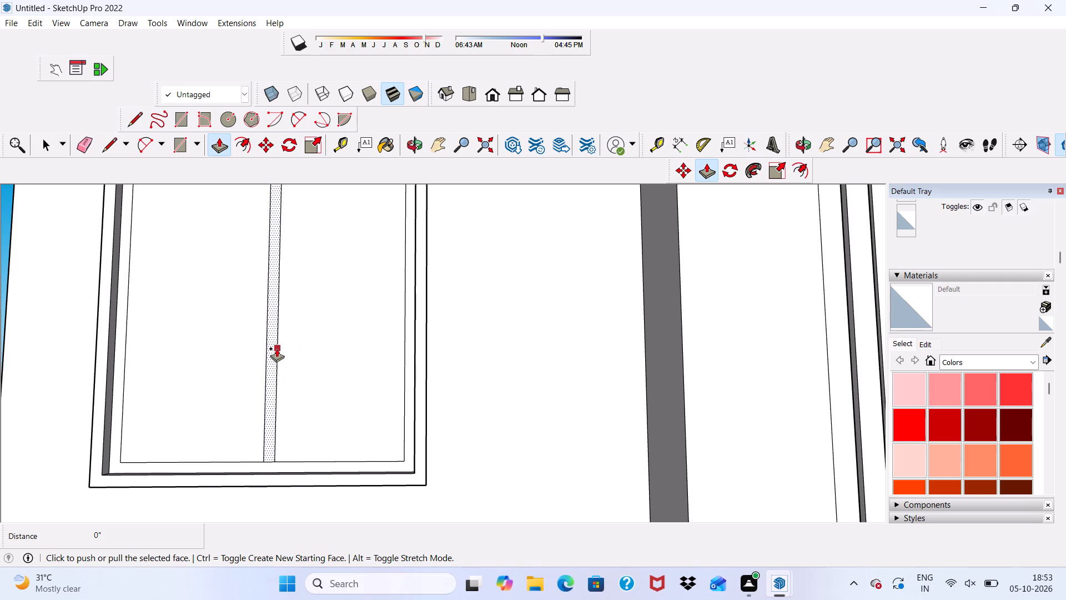
pyautogui.click(274, 350)
pyautogui.scroll(1, 67, 343)
pyautogui.scroll(-3, 108, 336)
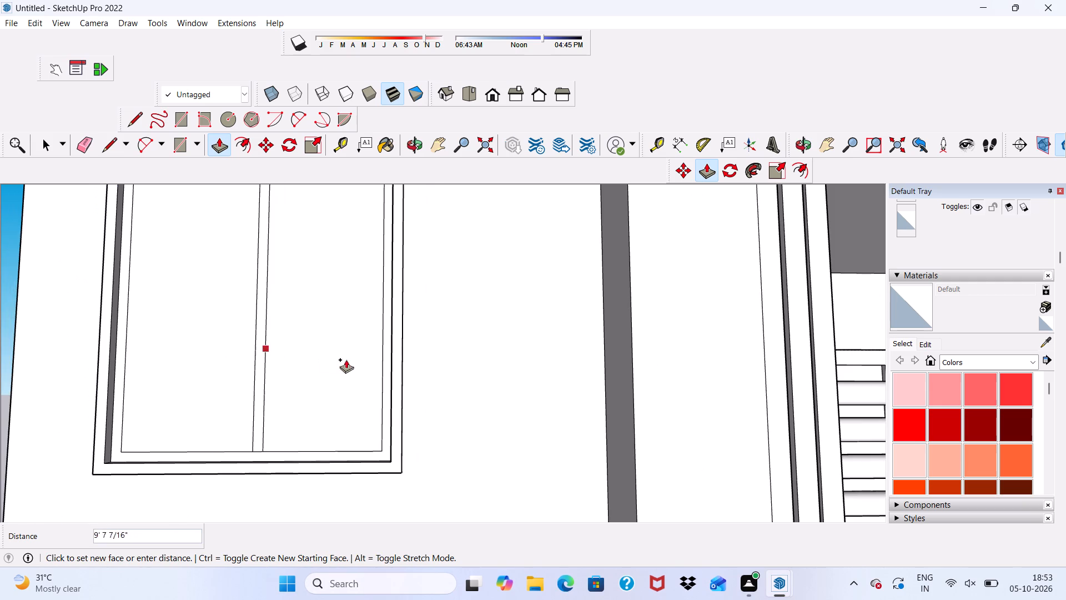
pyautogui.scroll(5, 391, 341)
pyautogui.click(397, 338)
pyautogui.scroll(-8, 347, 330)
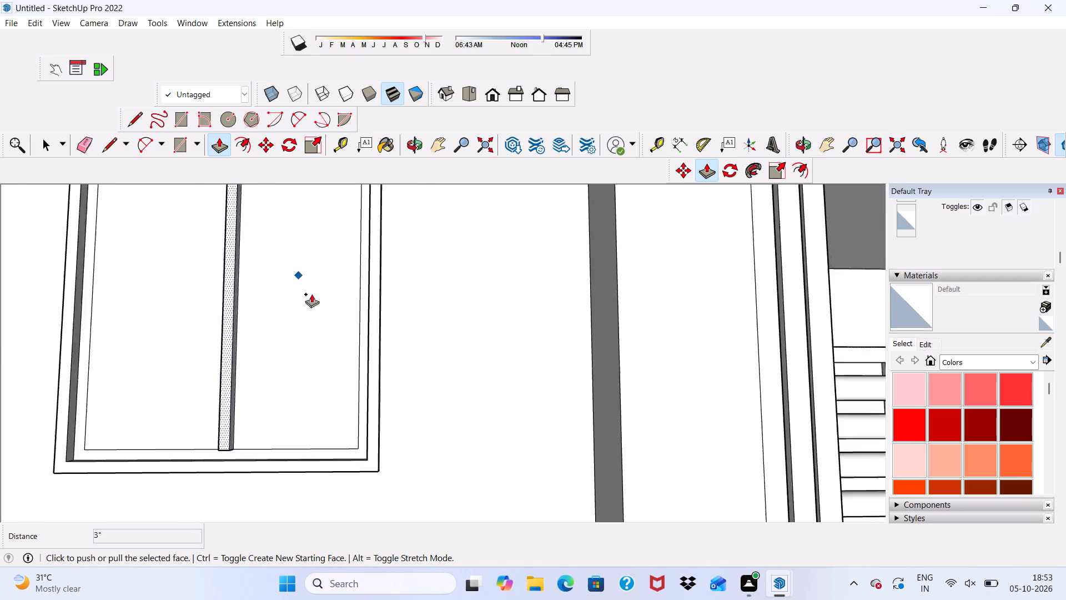
# Examine the new upper-floor window and its central mullion beside the balcony from several viewpoints.
pyautogui.scroll(-2, 311, 294)
pyautogui.scroll(1, 320, 301)
pyautogui.scroll(-4, 349, 324)
pyautogui.scroll(1, 363, 339)
pyautogui.scroll(-1, 367, 388)
pyautogui.moveTo(367, 389); pyautogui.dragTo(362, 434, button='middle')
pyautogui.middleClick(362, 434)
pyautogui.scroll(4, 307, 338)
pyautogui.press('space')
pyautogui.scroll(-2, 239, 319)
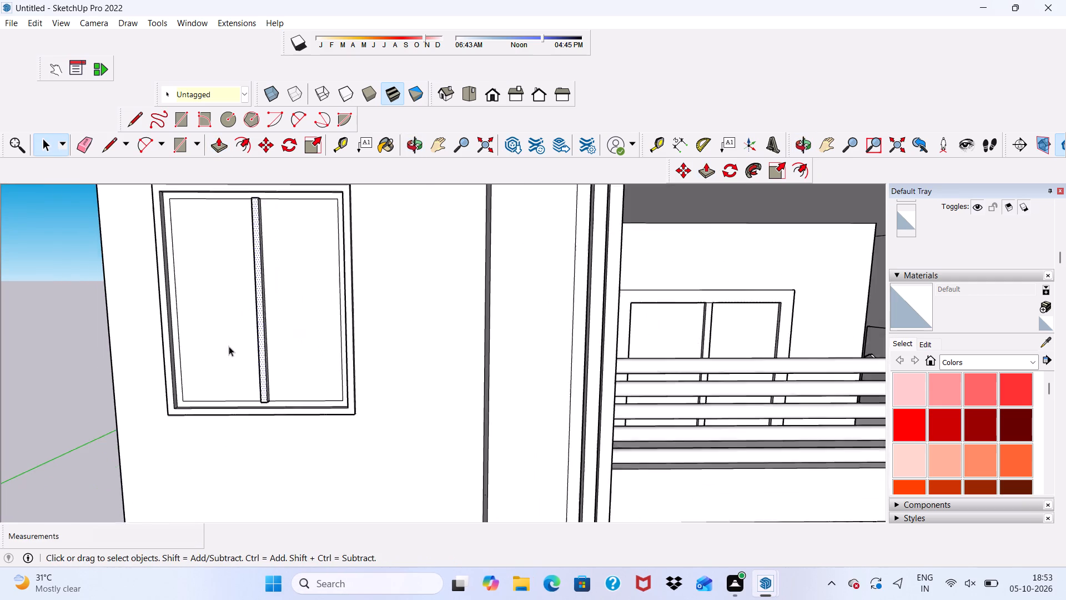
pyautogui.scroll(-5, 229, 346)
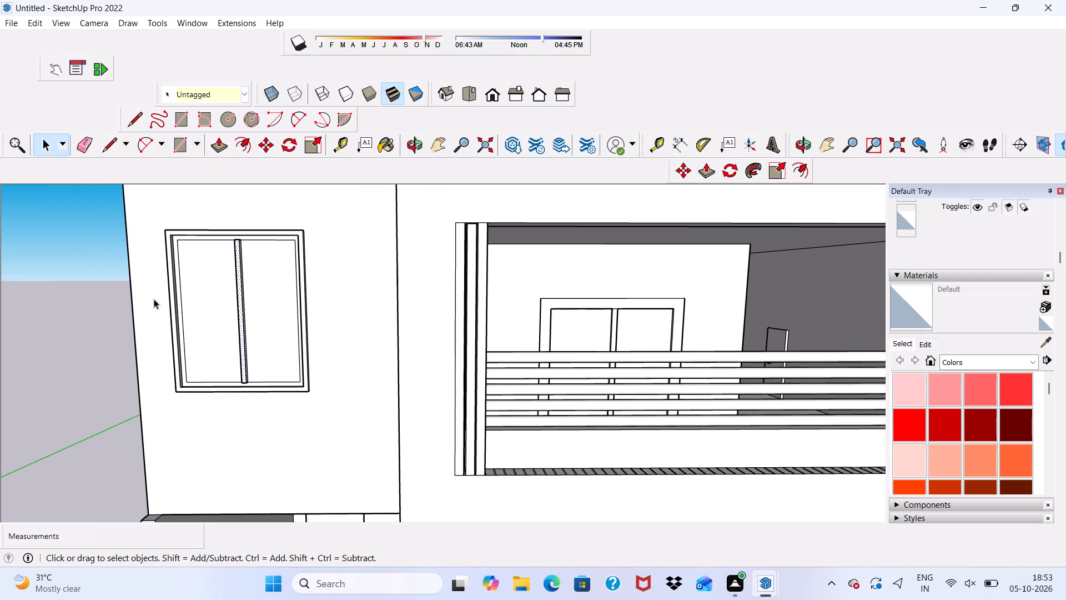
pyautogui.scroll(-1, 160, 309)
pyautogui.middleClick(160, 309)
pyautogui.middleClick(159, 309)
pyautogui.scroll(2, 159, 309)
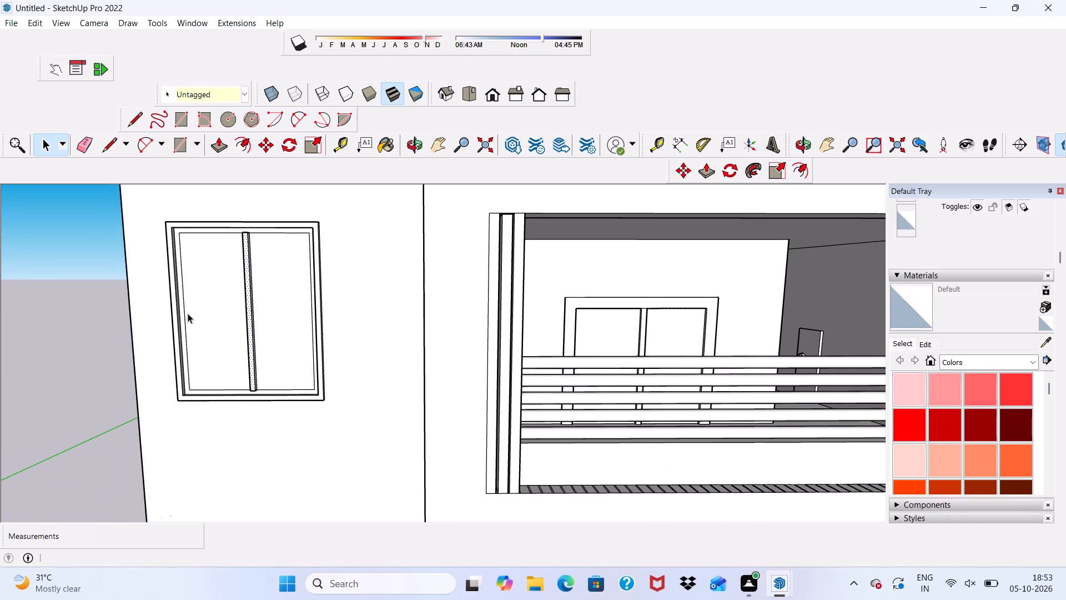
# Draw a rectangle about 7' 4 7/8" by 1' 3/8" on the wall just above the upper-floor window beside the balcony.
pyautogui.scroll(-8, 137, 301)
pyautogui.scroll(4, 198, 233)
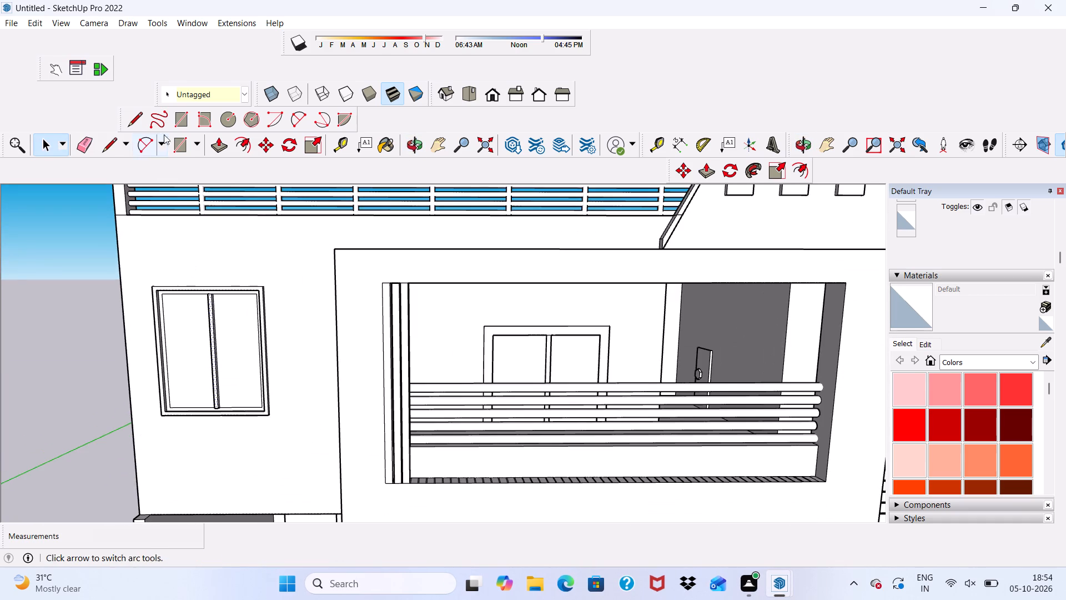
pyautogui.click(181, 118)
pyautogui.moveTo(164, 258); pyautogui.dragTo(191, 298, button='middle')
pyautogui.scroll(5, 120, 296)
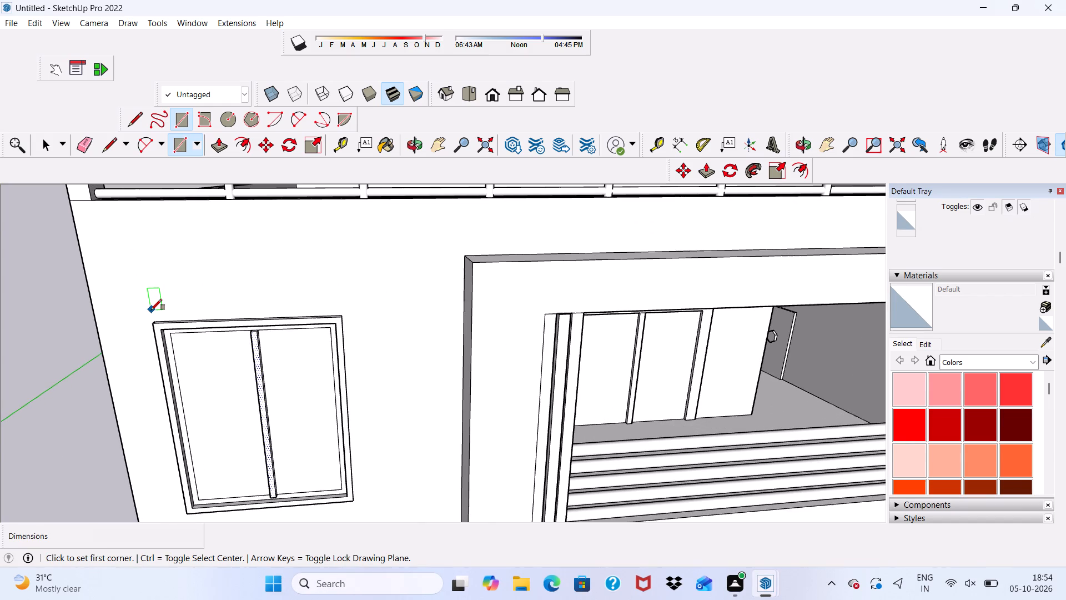
pyautogui.click(151, 310)
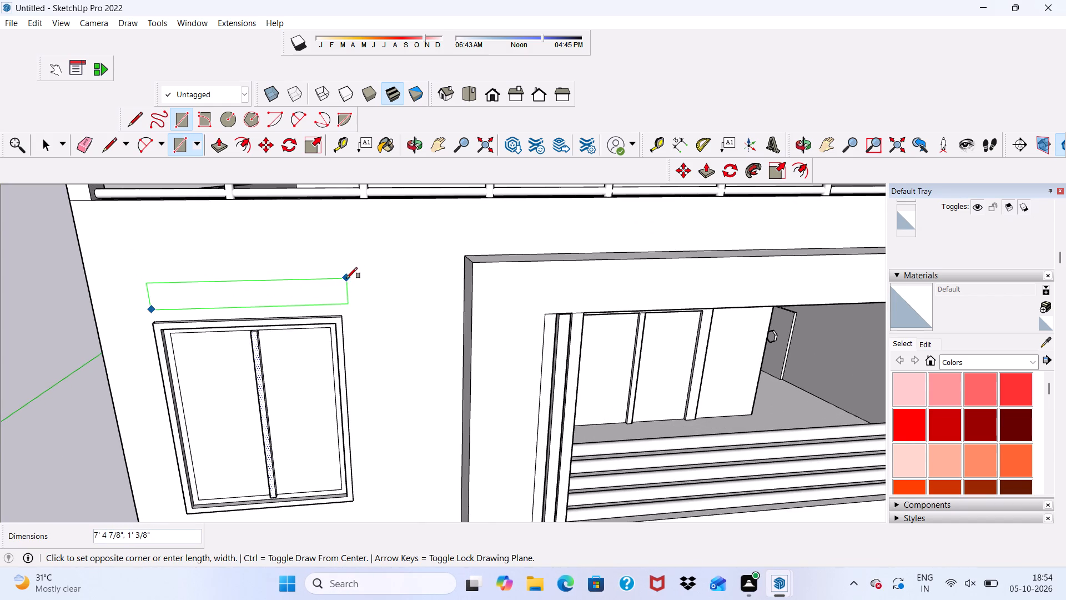
pyautogui.click(343, 276)
pyautogui.scroll(-2, 302, 243)
pyautogui.press('space')
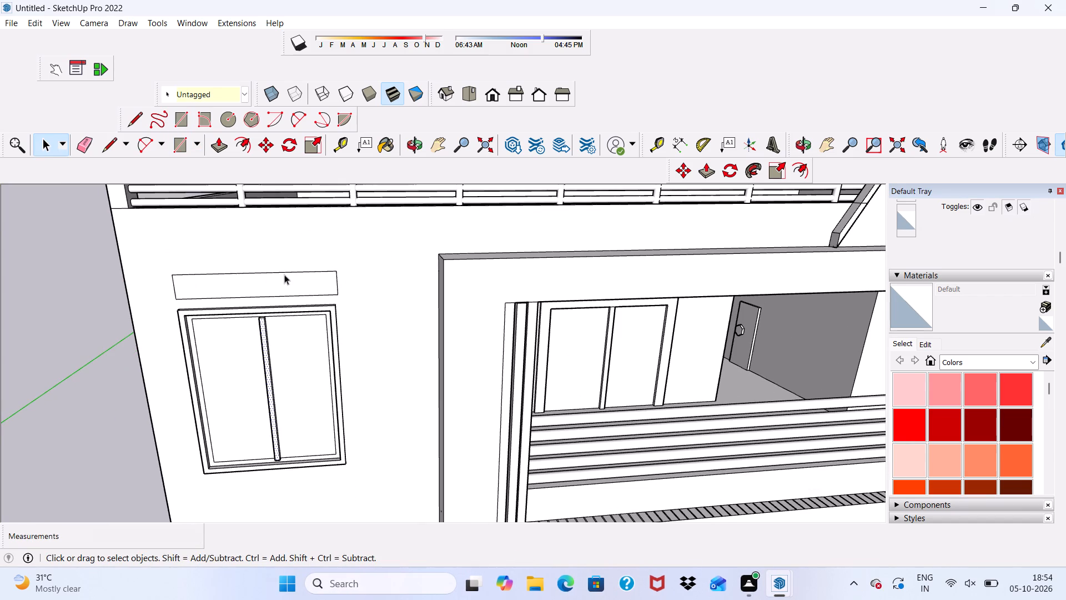
# Push/Pull the rectangle above the window outward 3' as a sunshade slab.
pyautogui.click(266, 291)
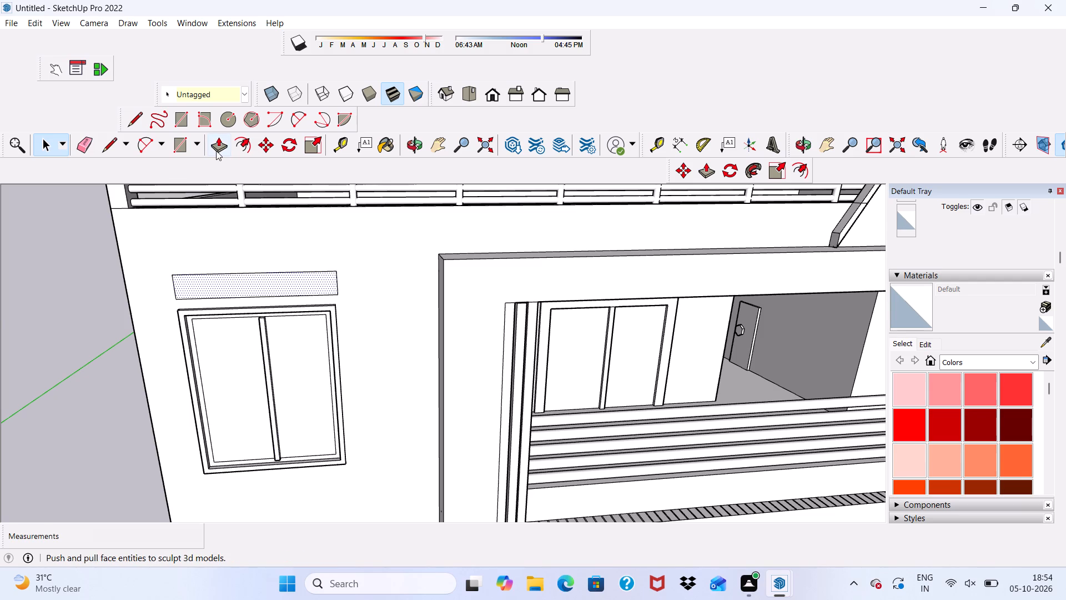
pyautogui.click(216, 151)
pyautogui.scroll(2, 237, 241)
pyautogui.click(240, 284)
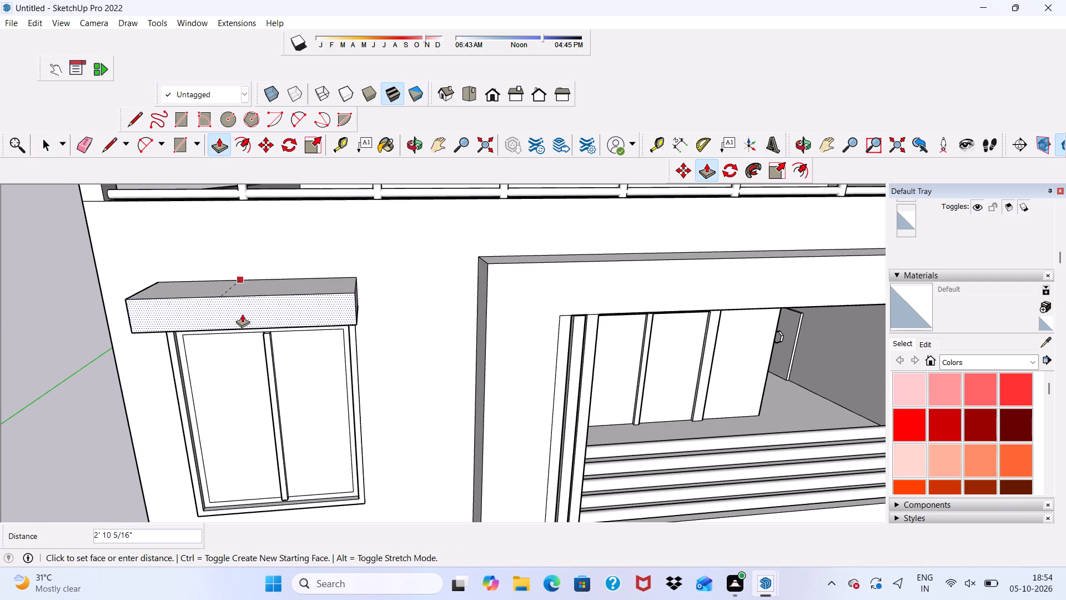
pyautogui.scroll(-2, 271, 335)
pyautogui.moveTo(271, 335); pyautogui.dragTo(317, 274, button='middle')
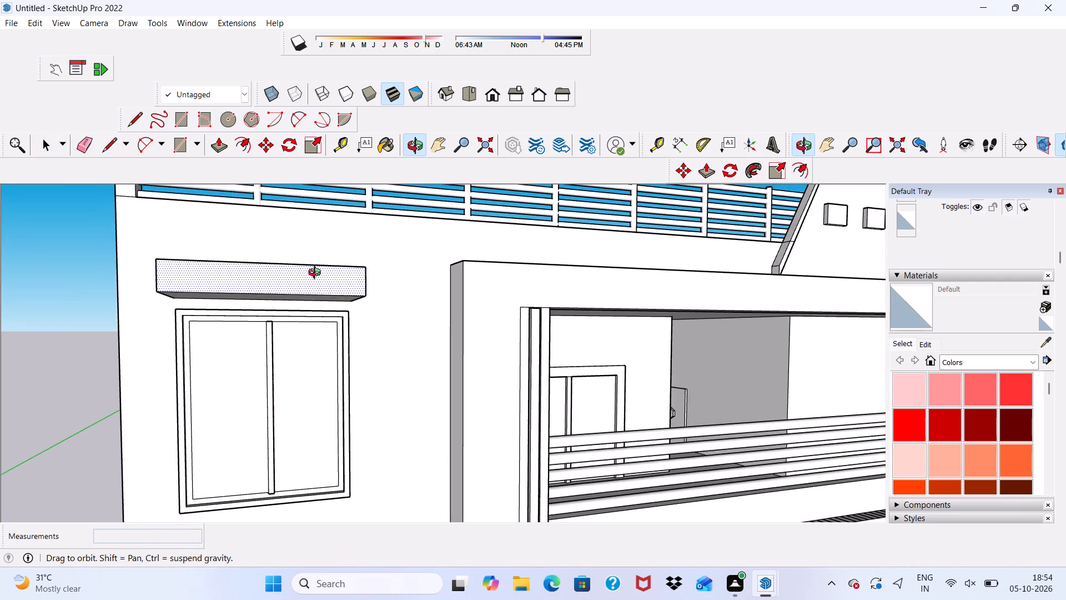
pyautogui.moveTo(317, 274); pyautogui.dragTo(324, 273, button='middle')
pyautogui.middleClick(326, 272)
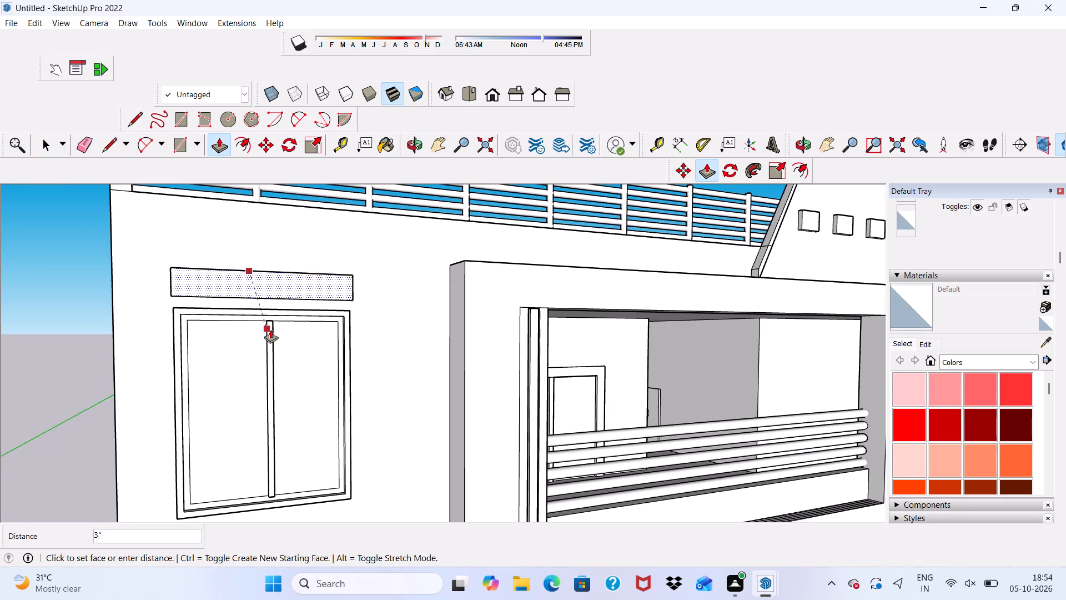
pyautogui.scroll(2, 274, 311)
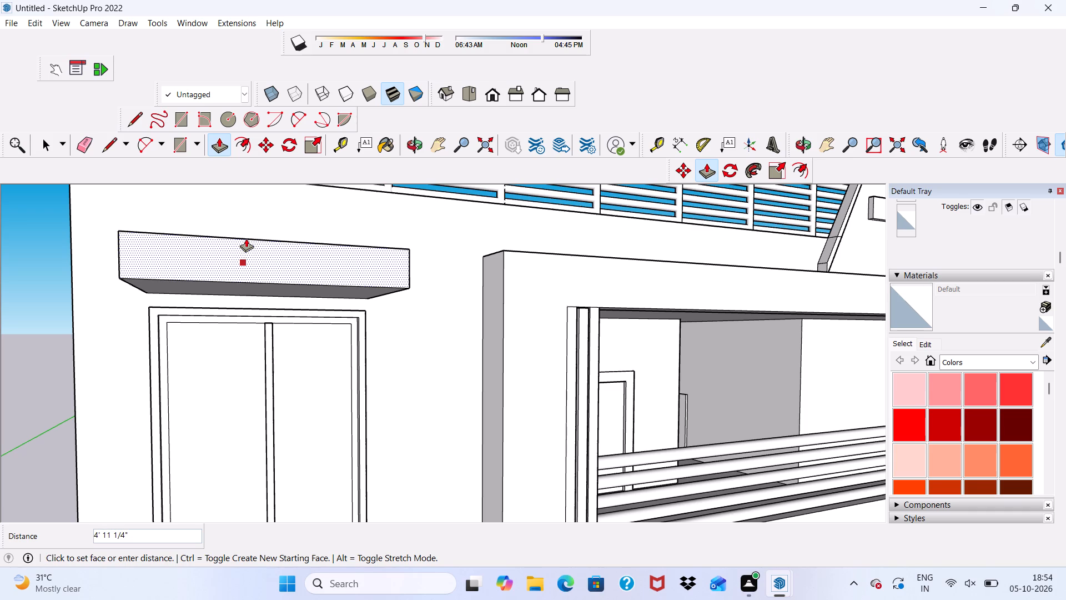
pyautogui.write("3'")
pyautogui.press('Return')
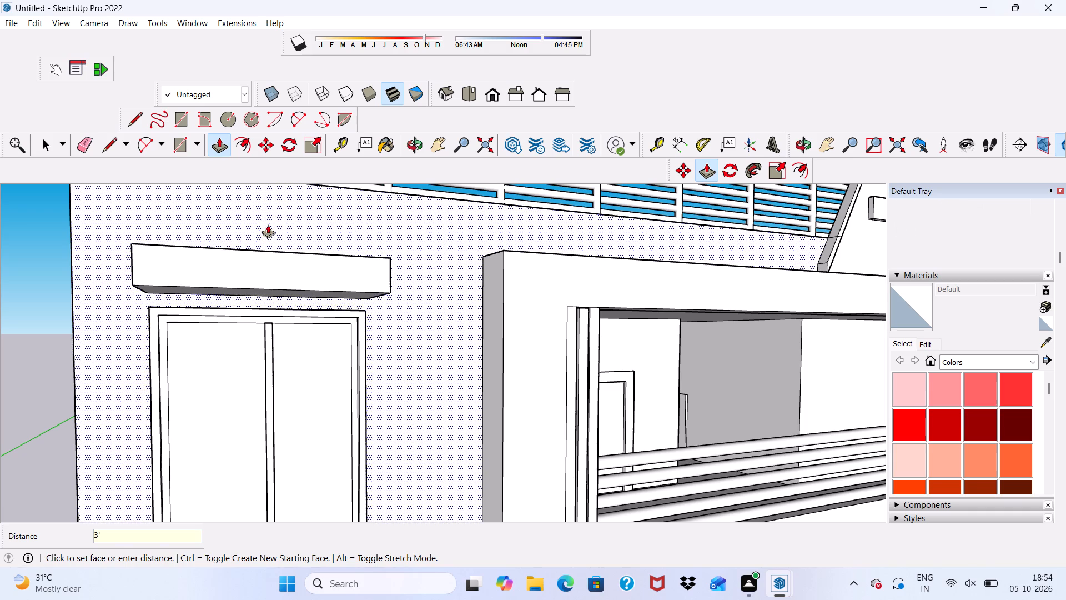
# Push the top face of the window's sunshade slab down twice to make the slab thinner.
pyautogui.scroll(-1, 252, 251)
pyautogui.moveTo(271, 256); pyautogui.dragTo(88, 433, button='middle')
pyautogui.scroll(3, 122, 358)
pyautogui.scroll(3, 240, 264)
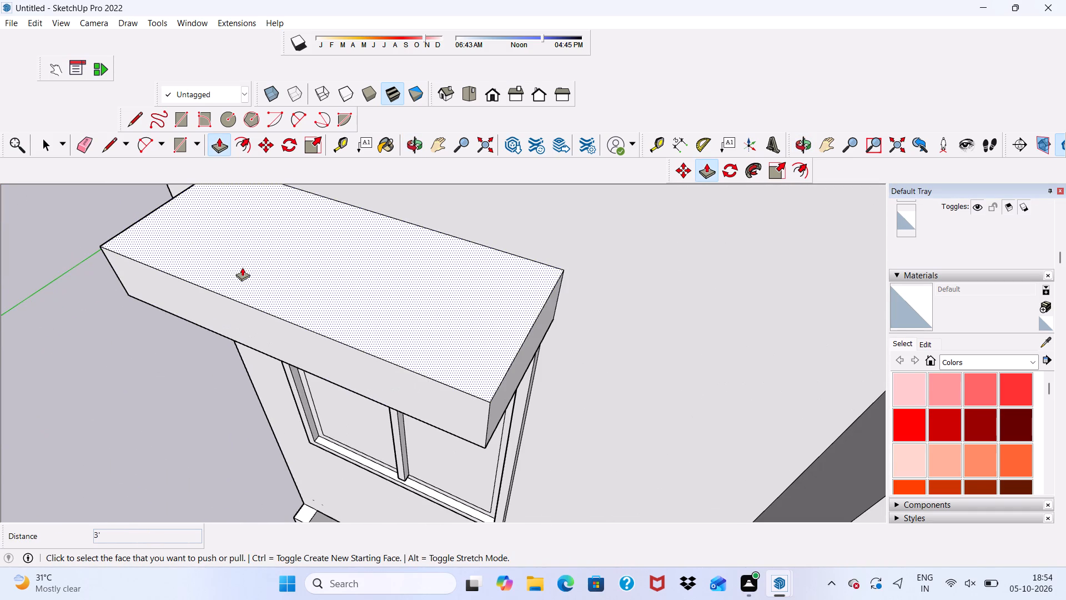
pyautogui.moveTo(242, 267); pyautogui.dragTo(248, 287)
pyautogui.scroll(-3, 249, 288)
pyautogui.moveTo(252, 314); pyautogui.dragTo(280, 278, button='middle')
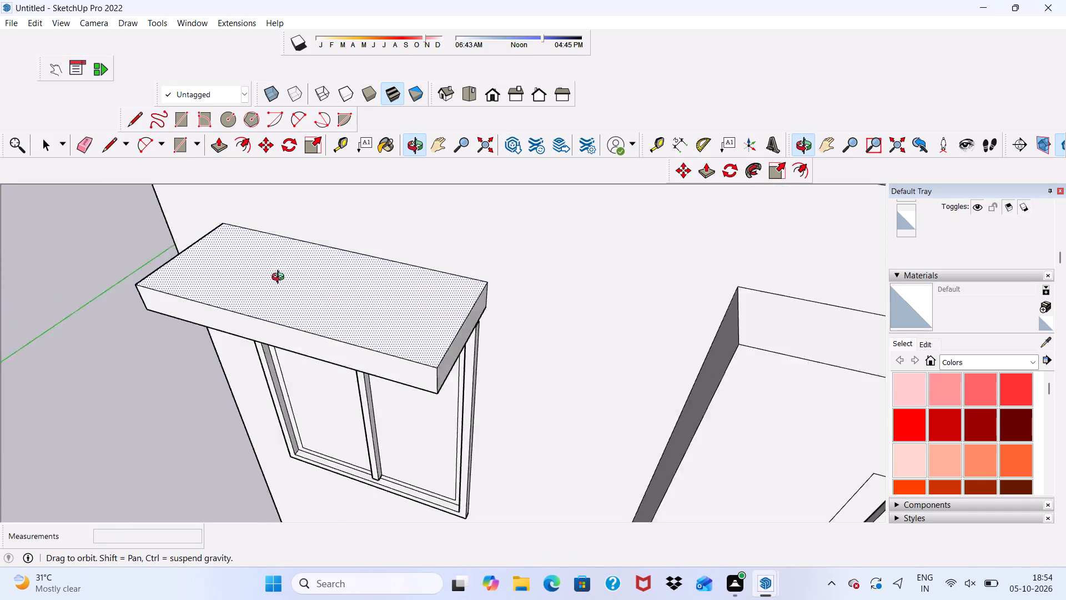
pyautogui.moveTo(280, 278); pyautogui.dragTo(388, 143, button='middle')
pyautogui.scroll(4, 344, 309)
pyautogui.scroll(-1, 287, 284)
pyautogui.scroll(-3, 244, 231)
pyautogui.moveTo(257, 281); pyautogui.dragTo(251, 398, button='middle')
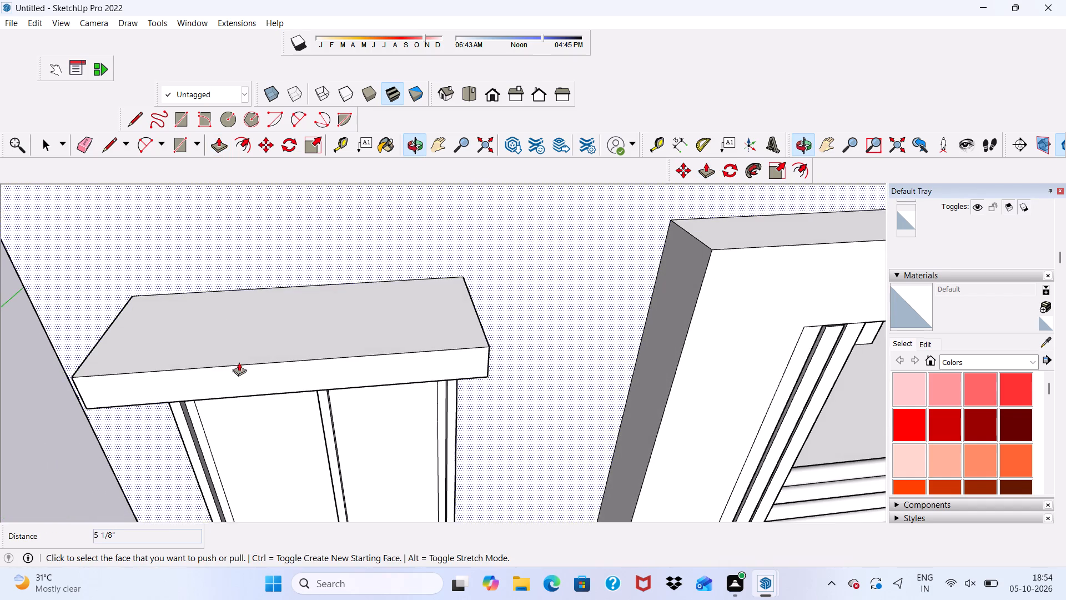
pyautogui.moveTo(214, 314); pyautogui.dragTo(218, 325)
pyautogui.scroll(-3, 222, 372)
pyautogui.moveTo(233, 404); pyautogui.dragTo(234, 382, button='middle')
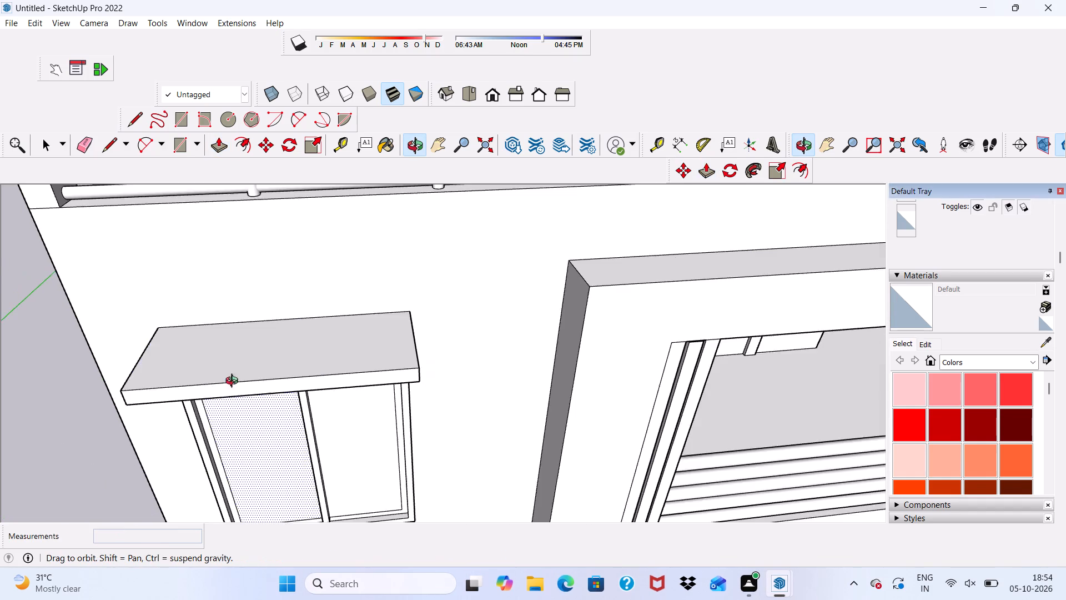
pyautogui.moveTo(234, 382); pyautogui.dragTo(232, 270, button='middle')
# Examine the sunshade above the upper-floor window and the whole front facade from several viewpoints.
pyautogui.press('space')
pyautogui.scroll(-3, 242, 262)
pyautogui.scroll(1, 275, 284)
pyautogui.scroll(-5, 294, 289)
pyautogui.moveTo(363, 267); pyautogui.dragTo(368, 173, button='middle')
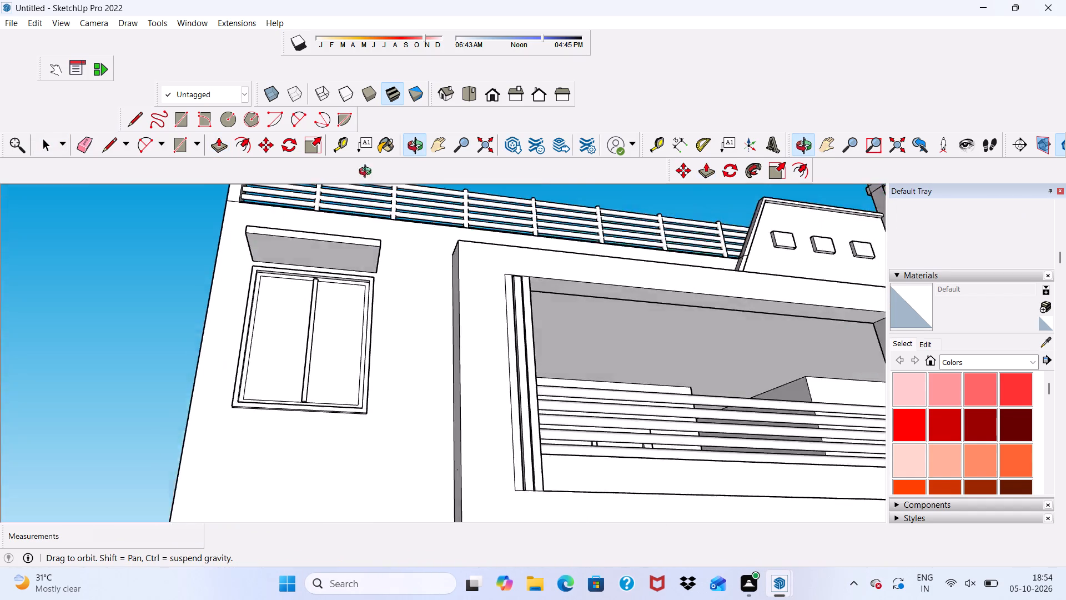
pyautogui.moveTo(368, 173); pyautogui.dragTo(374, 271, button='middle')
pyautogui.scroll(9, 333, 269)
pyautogui.scroll(-8, 306, 265)
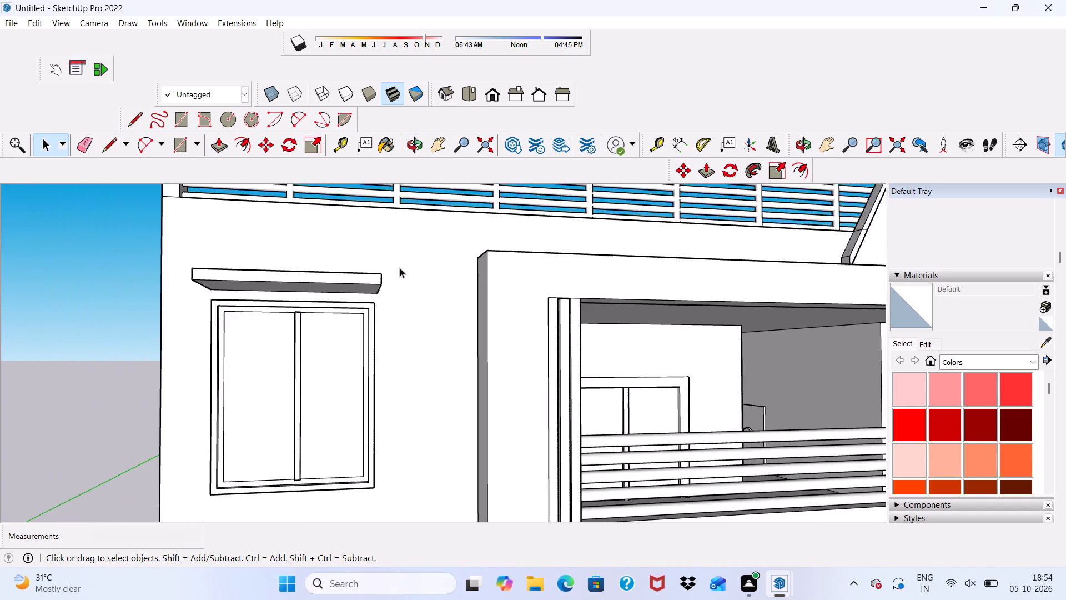
pyautogui.scroll(-3, 400, 268)
pyautogui.scroll(1, 405, 246)
pyautogui.scroll(-3, 405, 252)
pyautogui.scroll(1, 415, 238)
pyautogui.scroll(-1, 415, 238)
pyautogui.moveTo(418, 253); pyautogui.dragTo(386, 294, button='middle')
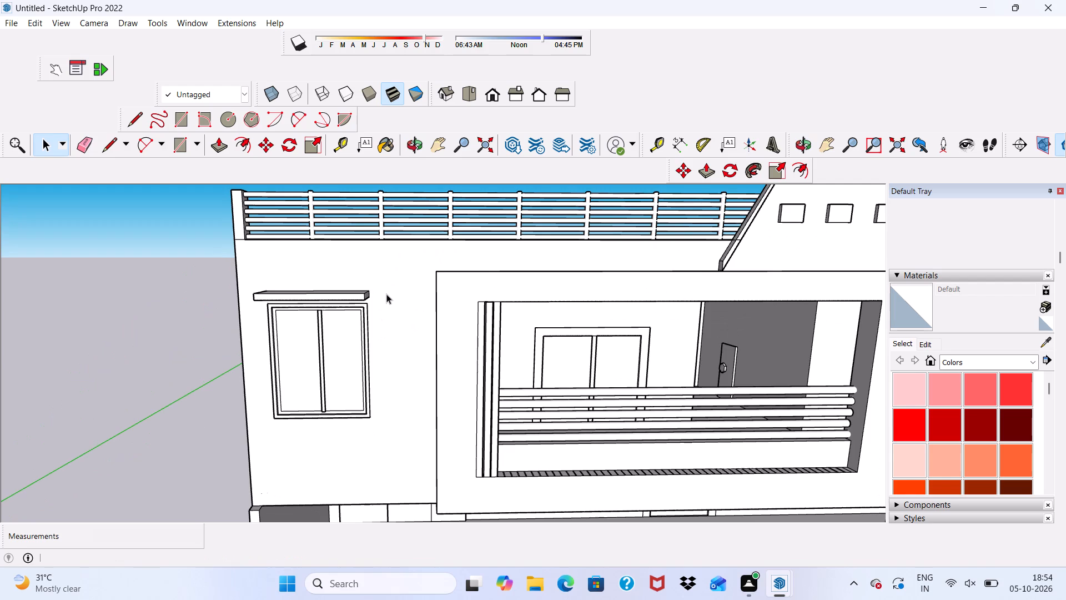
pyautogui.scroll(-2, 248, 421)
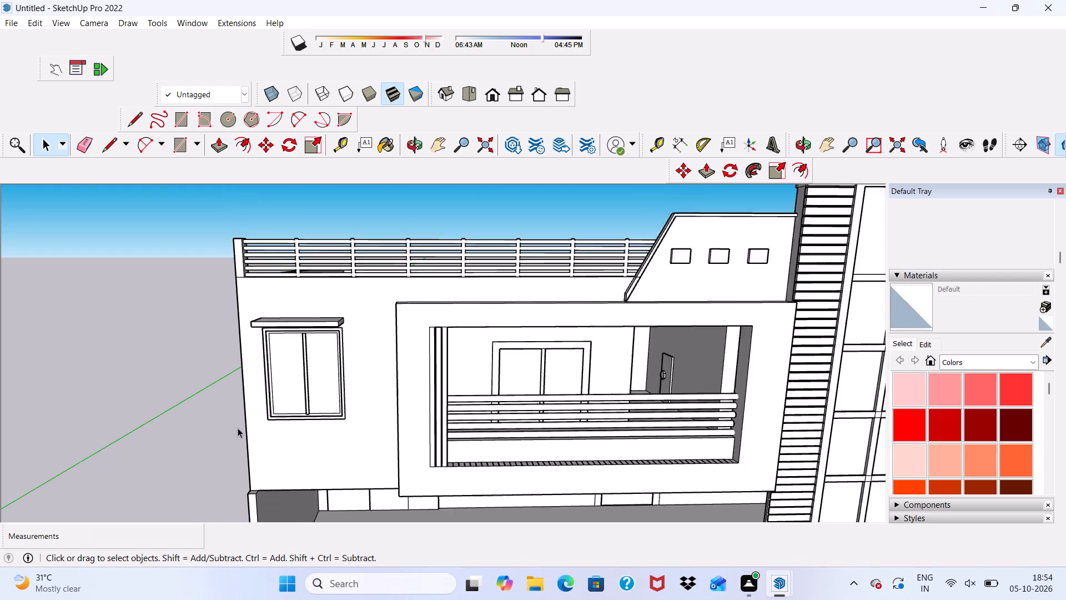
pyautogui.scroll(-9, 238, 428)
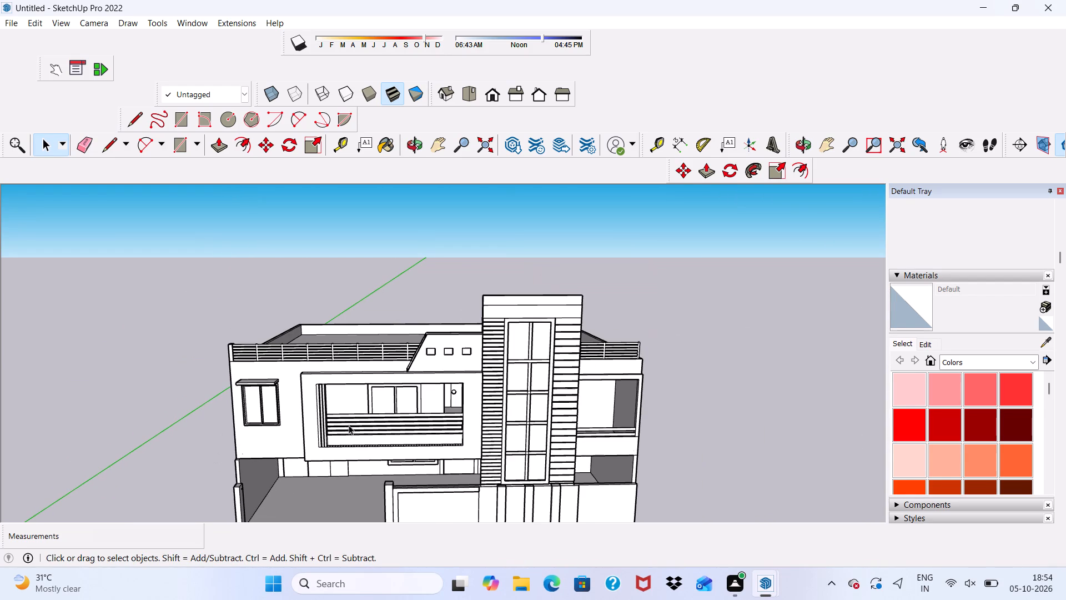
pyautogui.scroll(-3, 359, 394)
pyautogui.scroll(6, 356, 428)
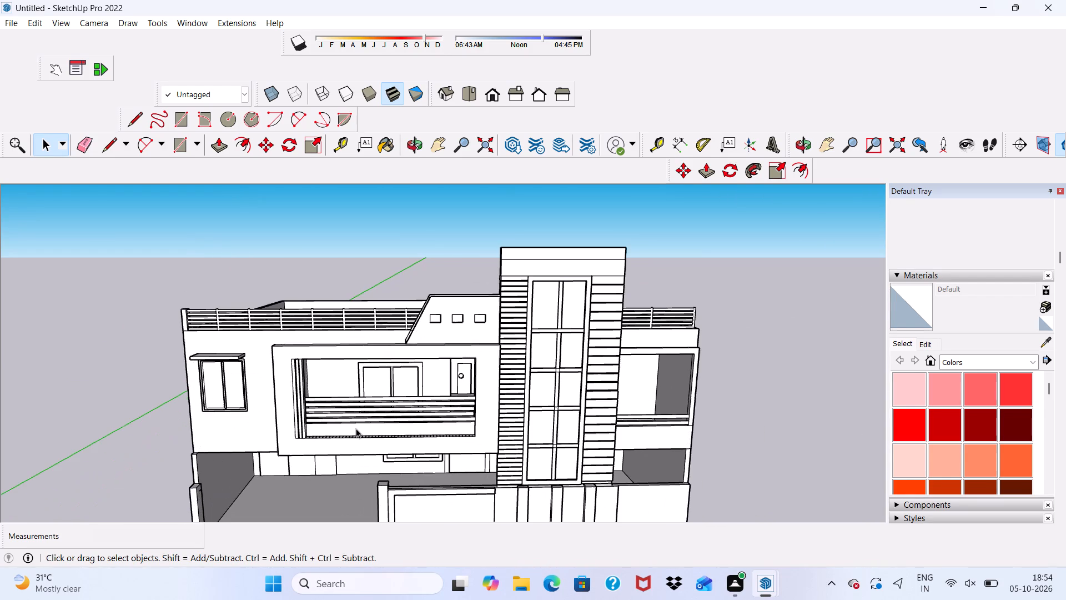
pyautogui.scroll(2, 356, 428)
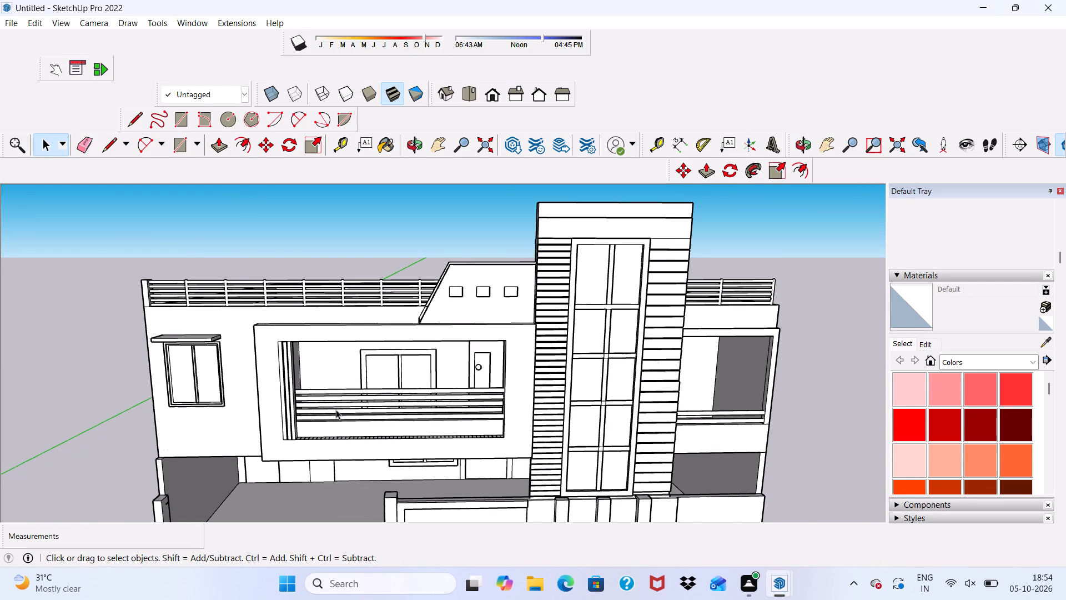
pyautogui.scroll(2, 336, 409)
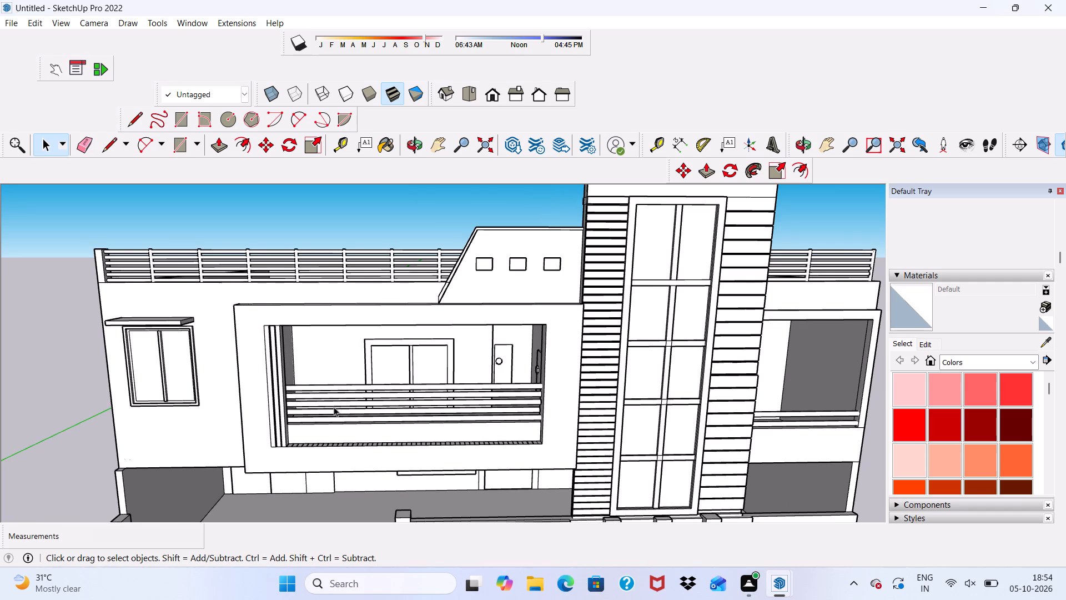
pyautogui.scroll(-6, 248, 287)
pyautogui.scroll(-1, 224, 411)
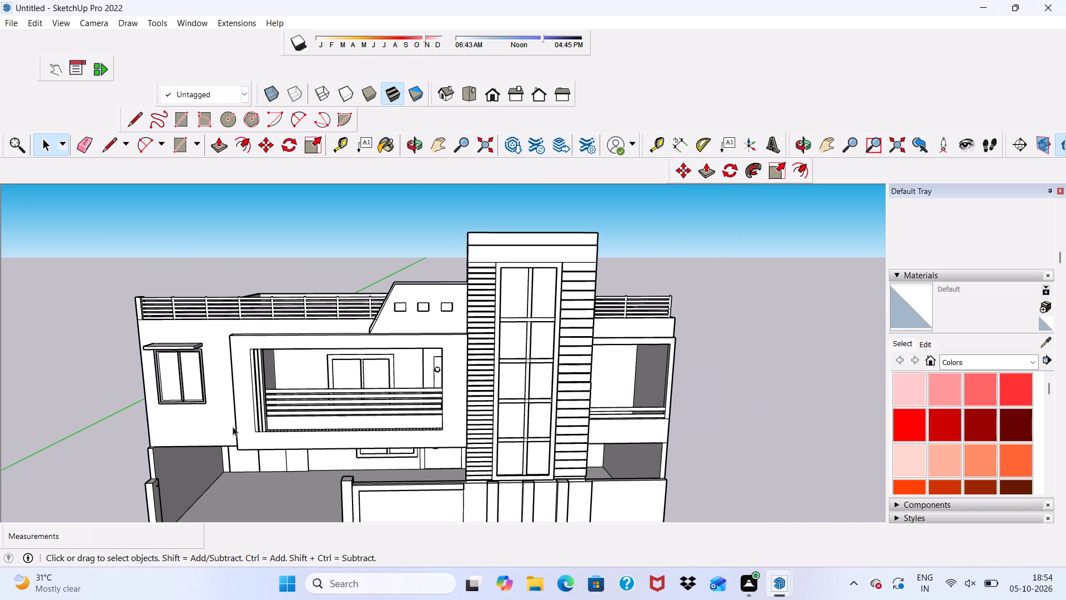
pyautogui.moveTo(233, 427); pyautogui.dragTo(208, 379, button='middle')
pyautogui.middleClick(207, 379)
pyautogui.scroll(-3, 168, 431)
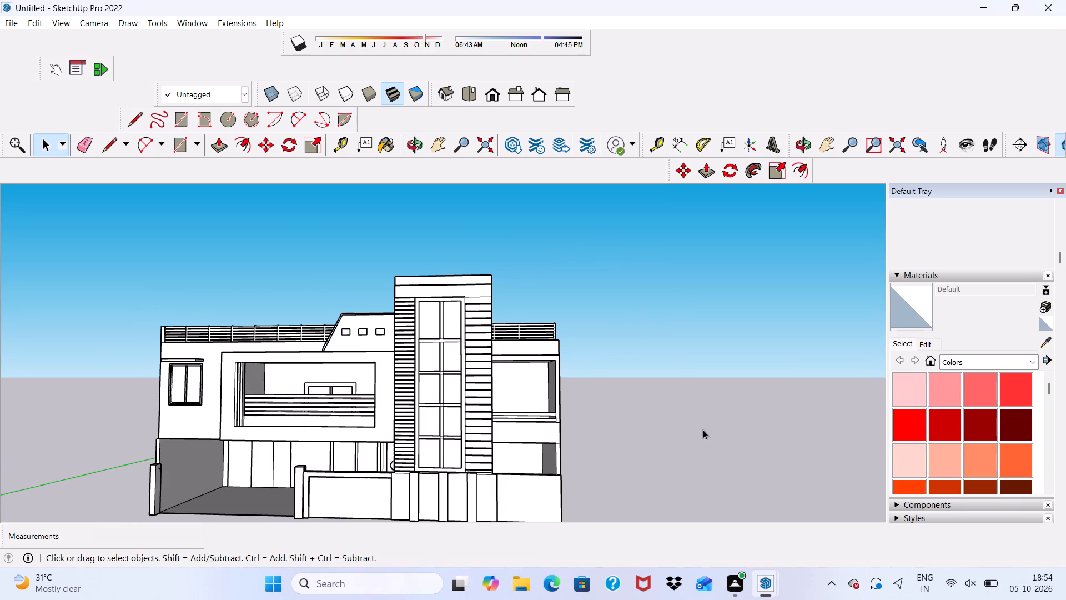
# Paint the front face of the raised frame around the balcony with Color M06 from the Colors collection.
pyautogui.scroll(-6, 925, 434)
pyautogui.scroll(2, 937, 423)
pyautogui.scroll(-7, 937, 423)
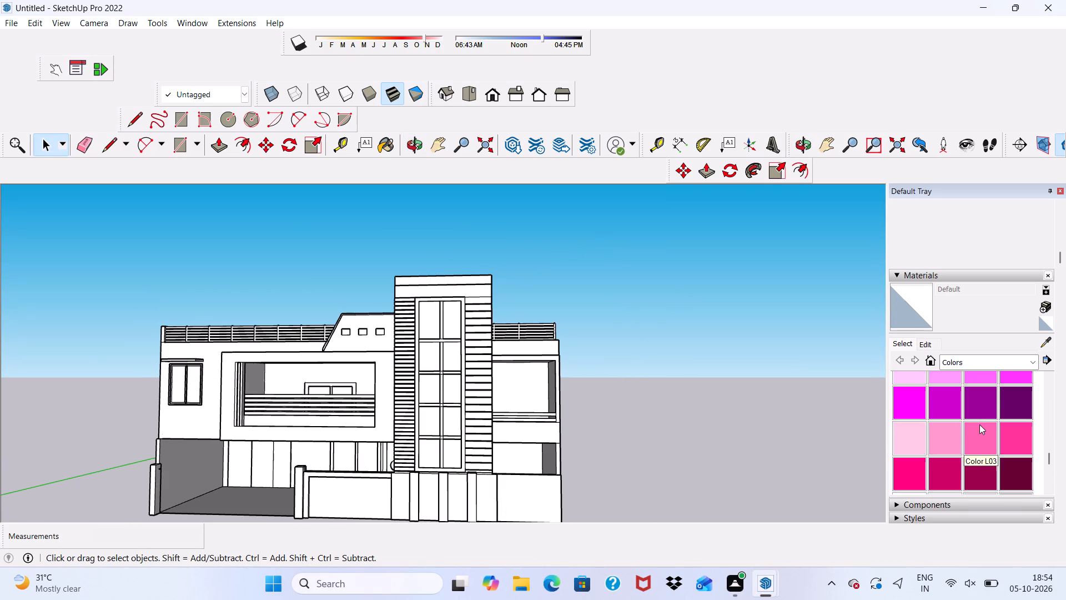
pyautogui.scroll(-5, 980, 425)
pyautogui.scroll(2, 985, 419)
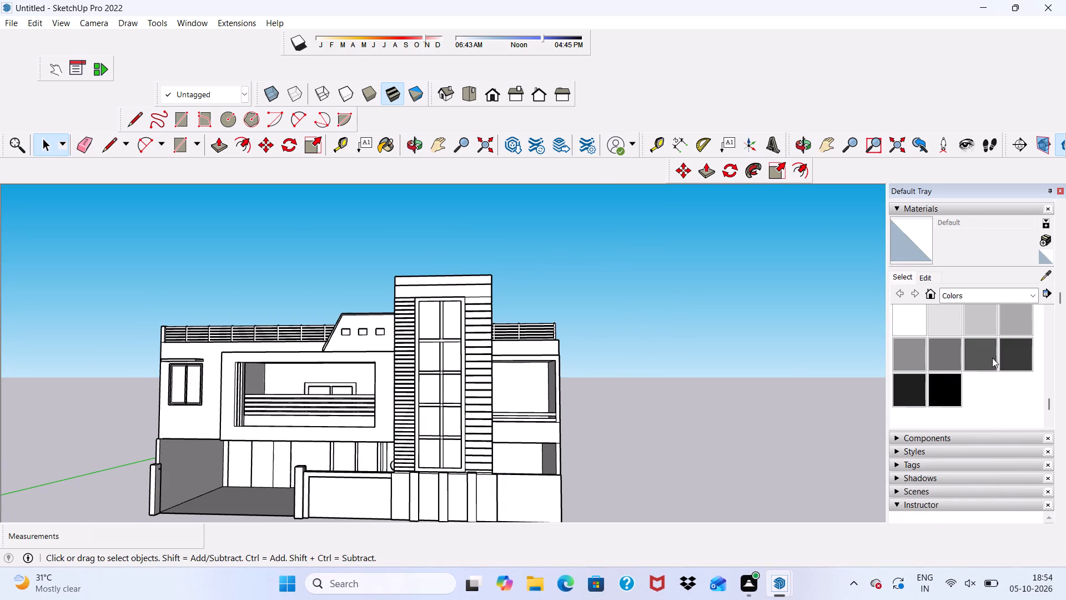
pyautogui.click(991, 357)
pyautogui.scroll(11, 384, 383)
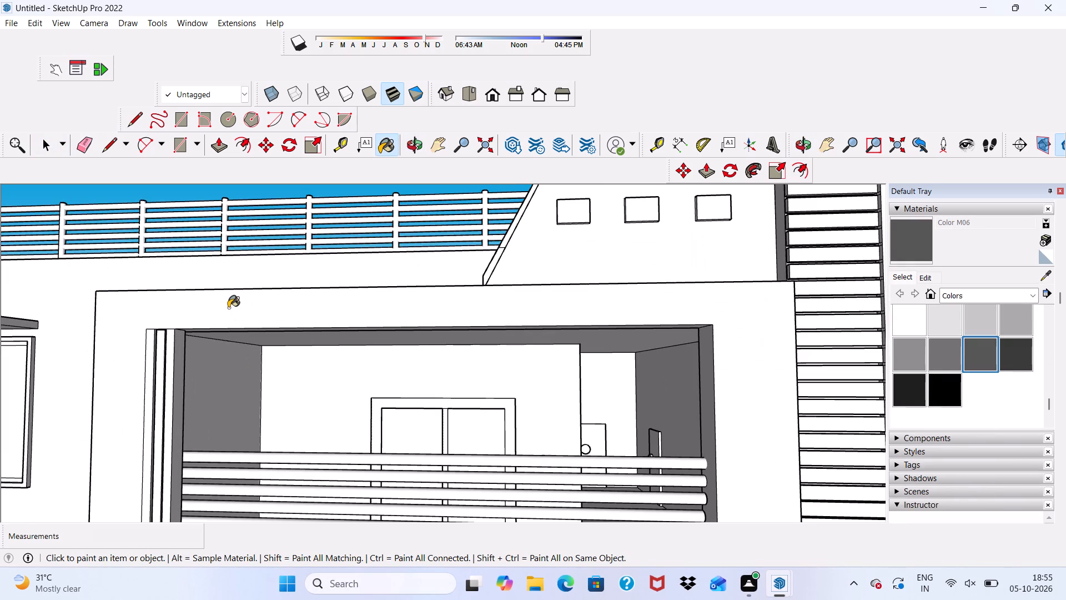
pyautogui.click(228, 308)
# Paint the narrow strip between the balcony frame and its vertical posts with Color M06.
pyautogui.scroll(-7, 312, 314)
pyautogui.moveTo(480, 306); pyautogui.dragTo(319, 379, button='middle')
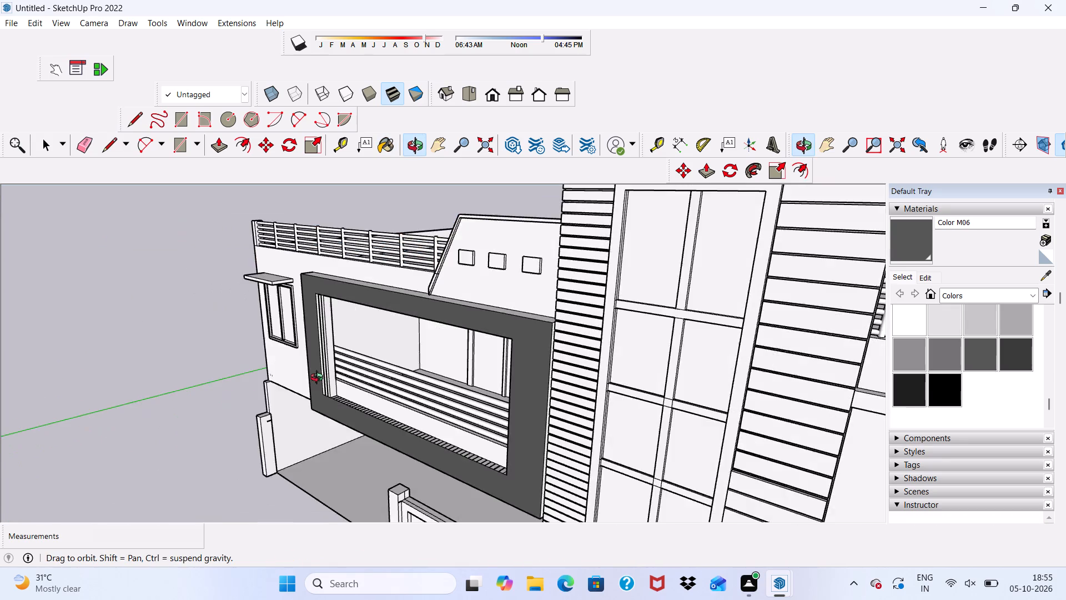
pyautogui.moveTo(319, 379); pyautogui.dragTo(332, 382, button='middle')
pyautogui.scroll(20, 309, 351)
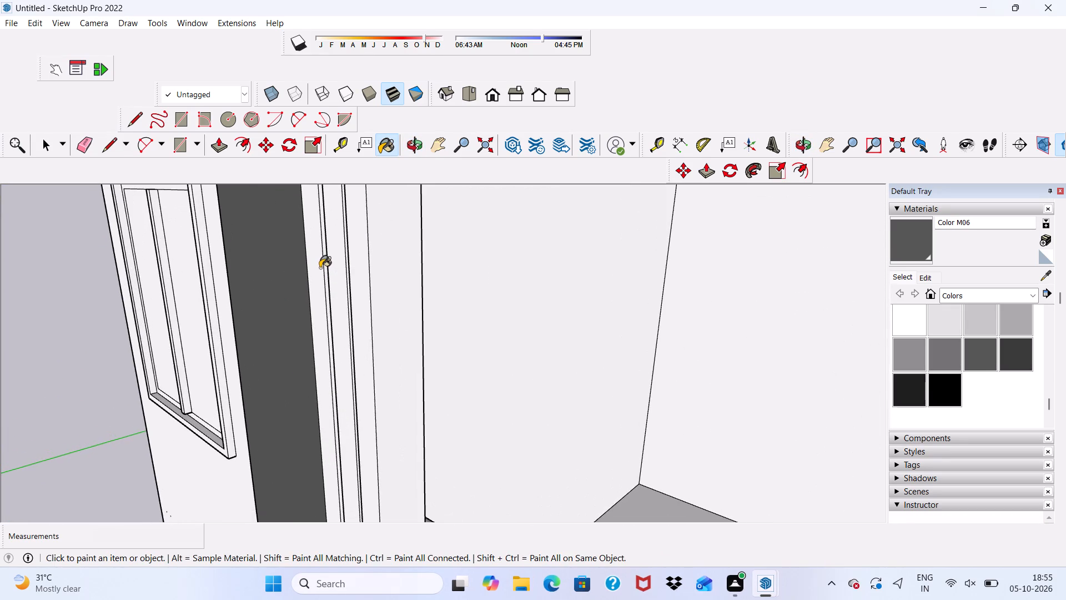
pyautogui.click(314, 269)
pyautogui.scroll(-4, 314, 269)
pyautogui.moveTo(319, 270); pyautogui.dragTo(479, 231, button='middle')
pyautogui.scroll(-5, 368, 268)
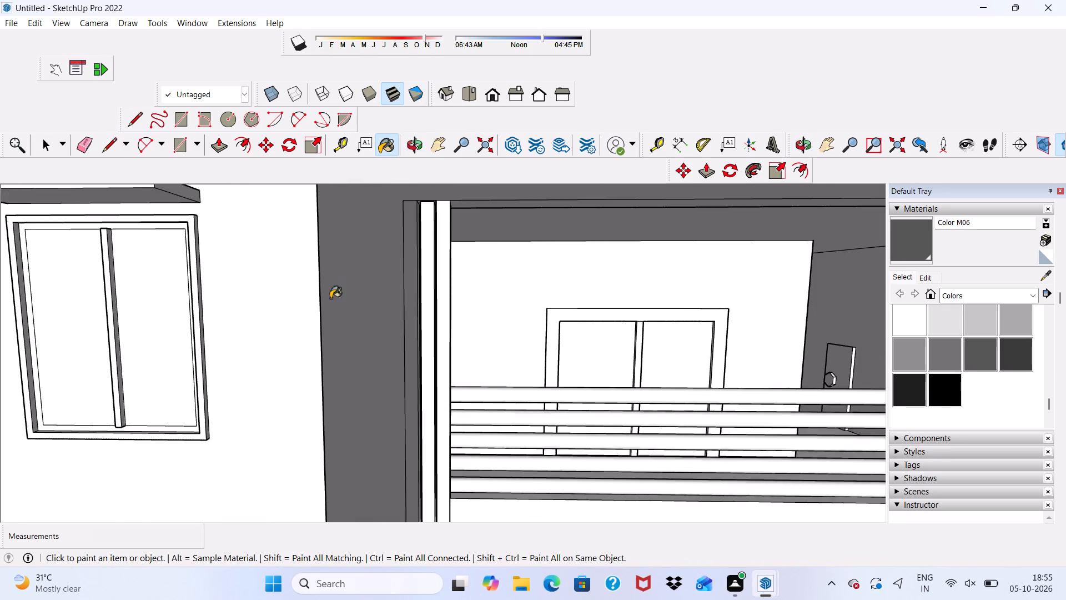
pyautogui.scroll(-4, 330, 298)
pyautogui.scroll(1, 340, 289)
pyautogui.scroll(-2, 341, 297)
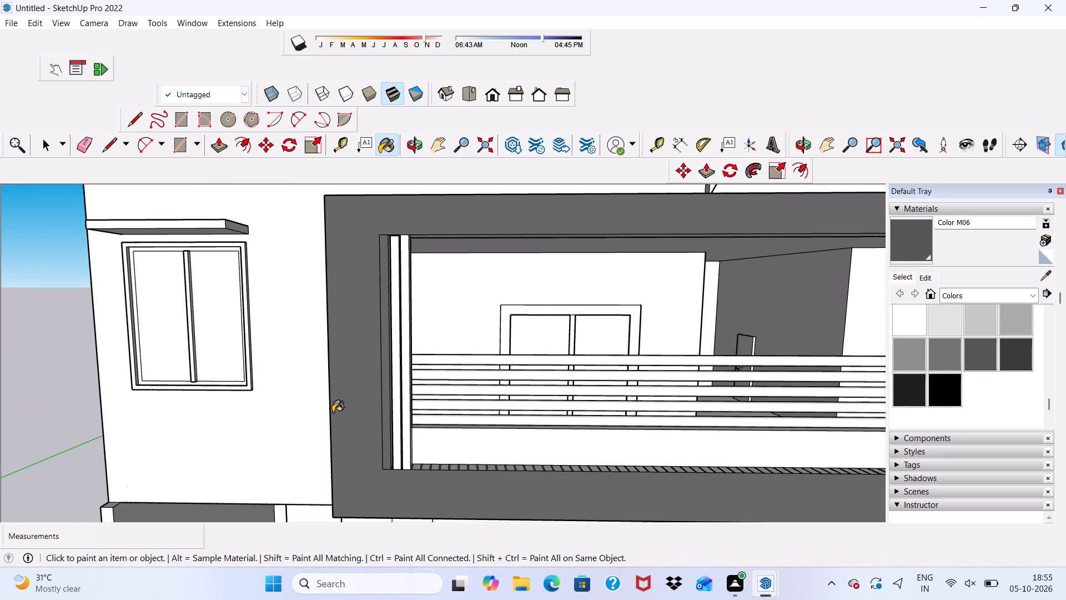
pyautogui.scroll(2, 331, 417)
pyautogui.press('space')
# Push/Pull the first gray rectangle beside the two existing balcony posts up 12' 10 5/8" to the frame's top edge as a third post.
pyautogui.scroll(1, 450, 466)
pyautogui.moveTo(450, 466); pyautogui.dragTo(449, 488, button='middle')
pyautogui.scroll(3, 449, 488)
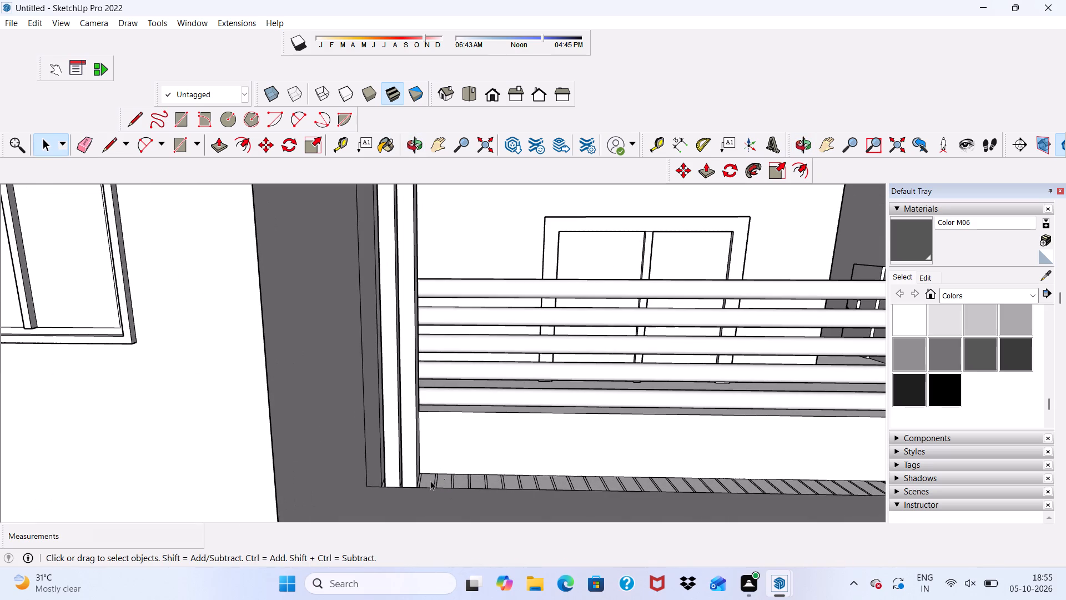
pyautogui.click(425, 483)
pyautogui.scroll(4, 426, 482)
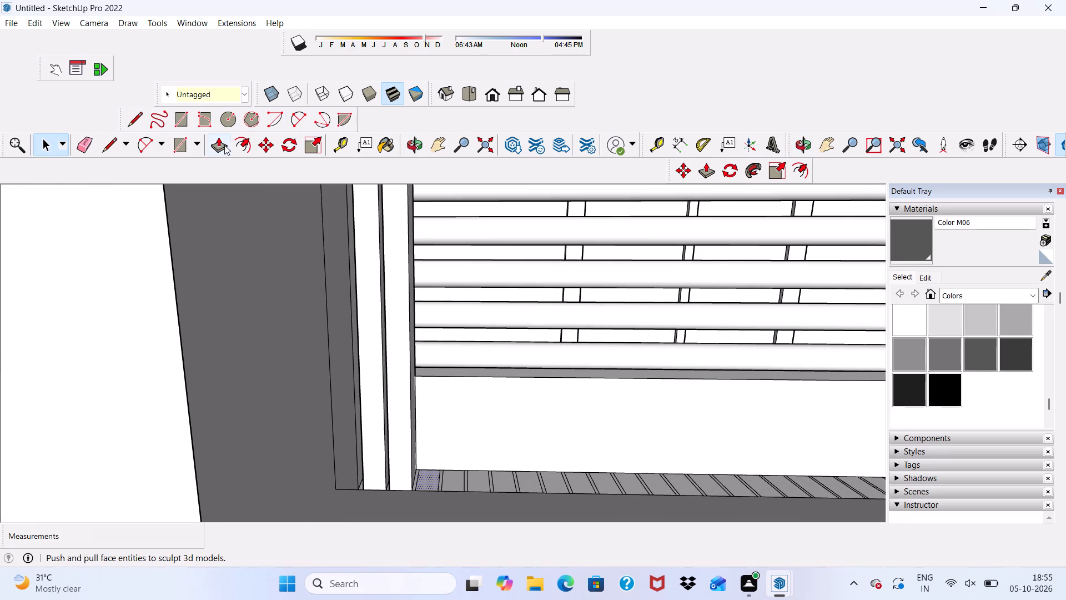
pyautogui.click(223, 146)
pyautogui.scroll(-2, 415, 412)
pyautogui.click(431, 468)
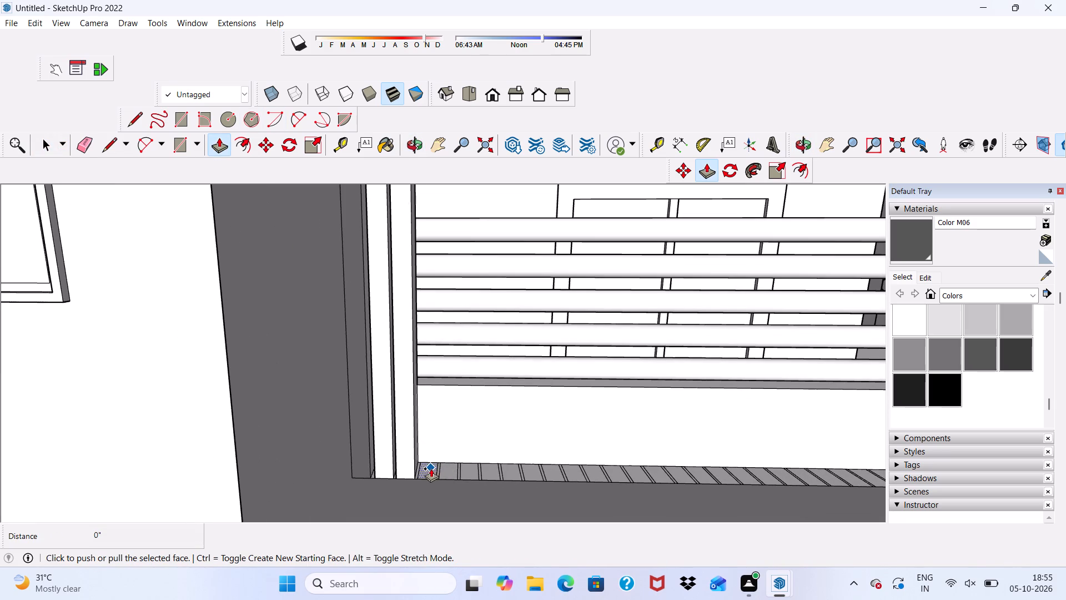
pyautogui.scroll(-5, 444, 399)
pyautogui.scroll(-10, 457, 356)
pyautogui.scroll(10, 419, 218)
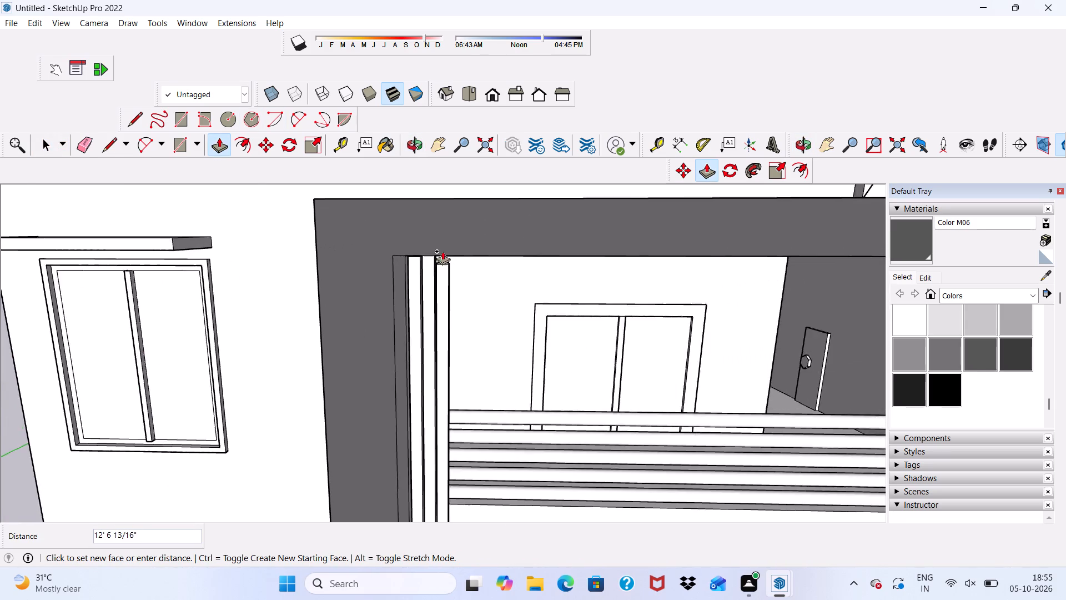
pyautogui.scroll(8, 443, 251)
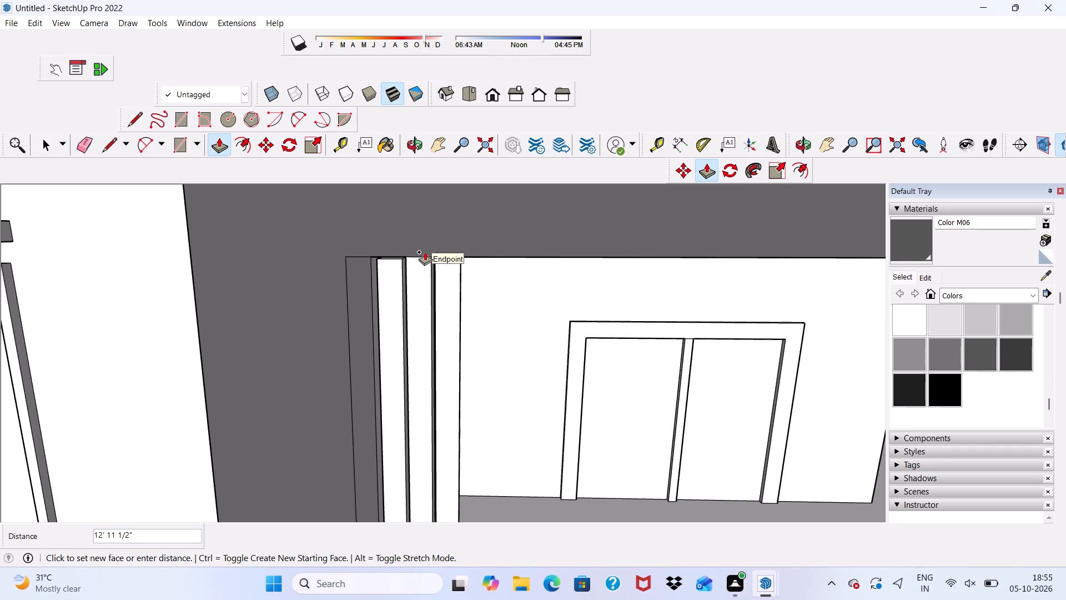
pyautogui.scroll(7, 424, 252)
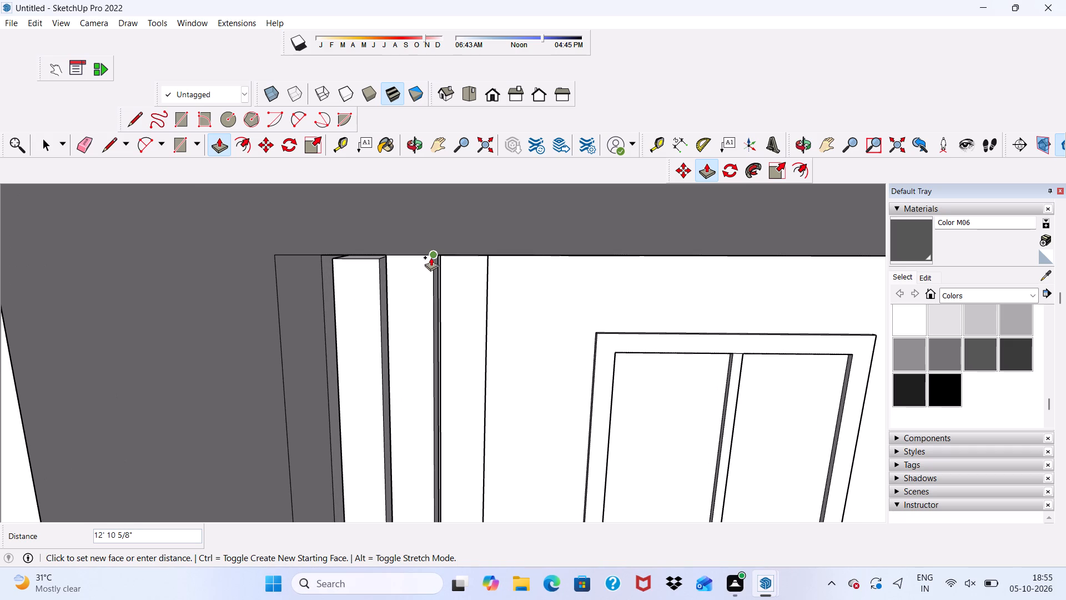
pyautogui.click(431, 255)
# Extrude the next rectangle on the balcony frame's sill up 12' 10 5/8" to form the fourth vertical post, level with the others.
pyautogui.scroll(-1, 416, 267)
pyautogui.scroll(1, 414, 274)
pyautogui.scroll(-3, 414, 279)
pyautogui.scroll(1, 379, 180)
pyautogui.scroll(-1, 377, 195)
pyautogui.scroll(1, 378, 214)
pyautogui.scroll(-12, 379, 224)
pyautogui.scroll(4, 469, 471)
pyautogui.scroll(-9, 382, 251)
pyautogui.scroll(18, 447, 471)
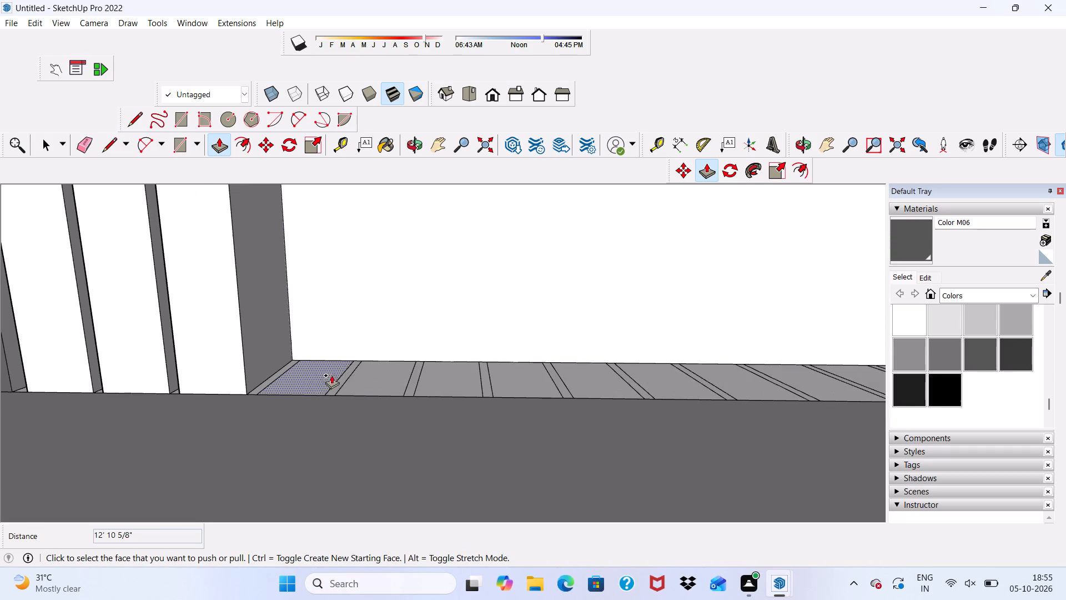
pyautogui.click(311, 379)
pyautogui.scroll(-7, 313, 336)
pyautogui.scroll(1, 345, 289)
pyautogui.scroll(-14, 345, 290)
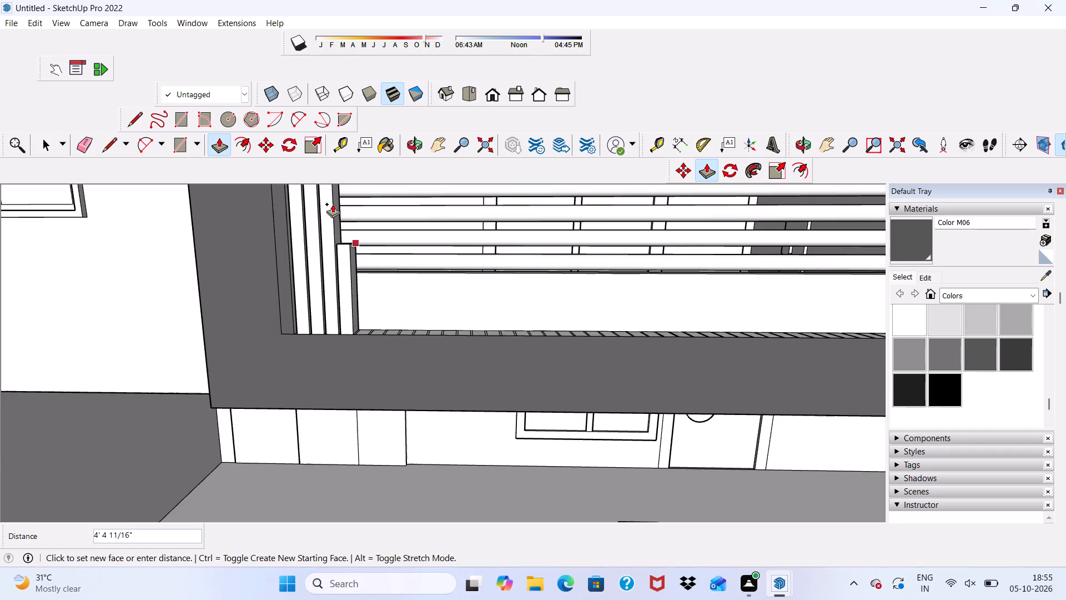
pyautogui.scroll(-10, 333, 204)
pyautogui.scroll(5, 381, 242)
pyautogui.scroll(-12, 379, 214)
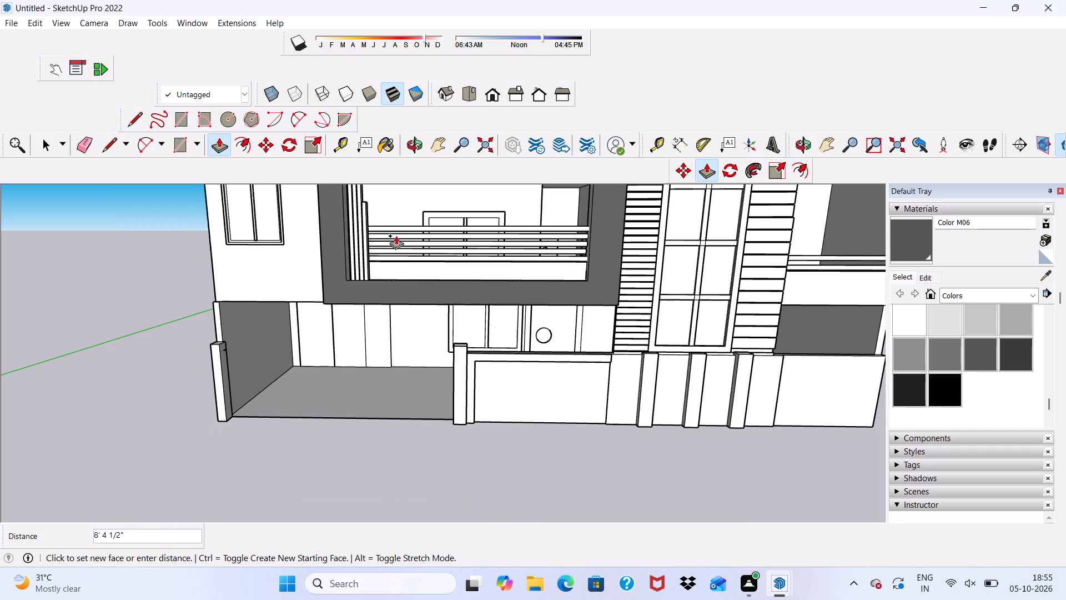
pyautogui.scroll(6, 384, 188)
pyautogui.scroll(-3, 354, 232)
pyautogui.scroll(1, 370, 283)
pyautogui.scroll(-6, 372, 288)
pyautogui.scroll(2, 375, 202)
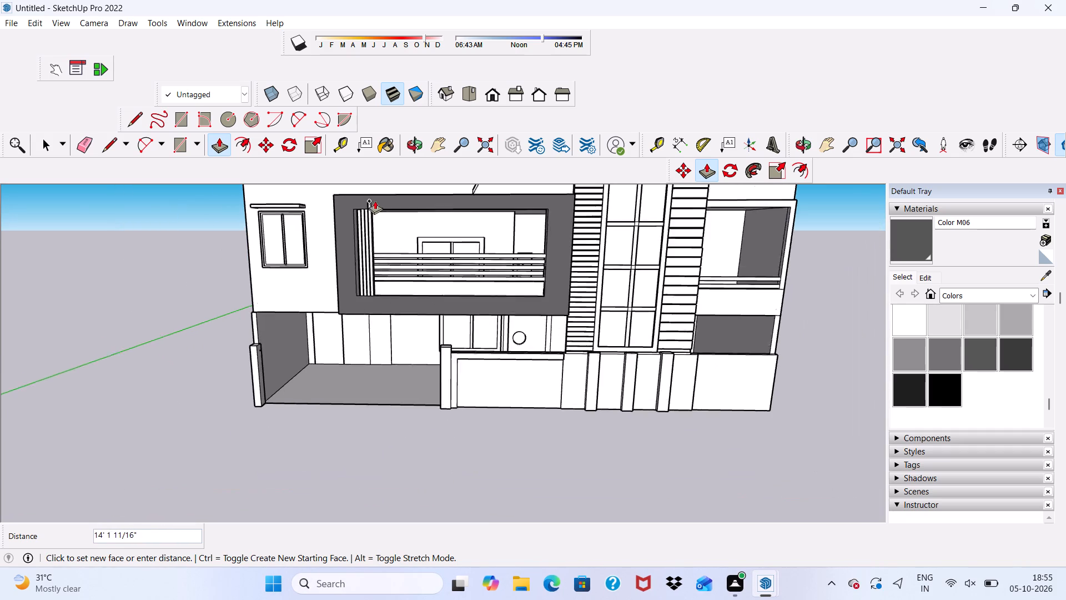
pyautogui.scroll(19, 375, 201)
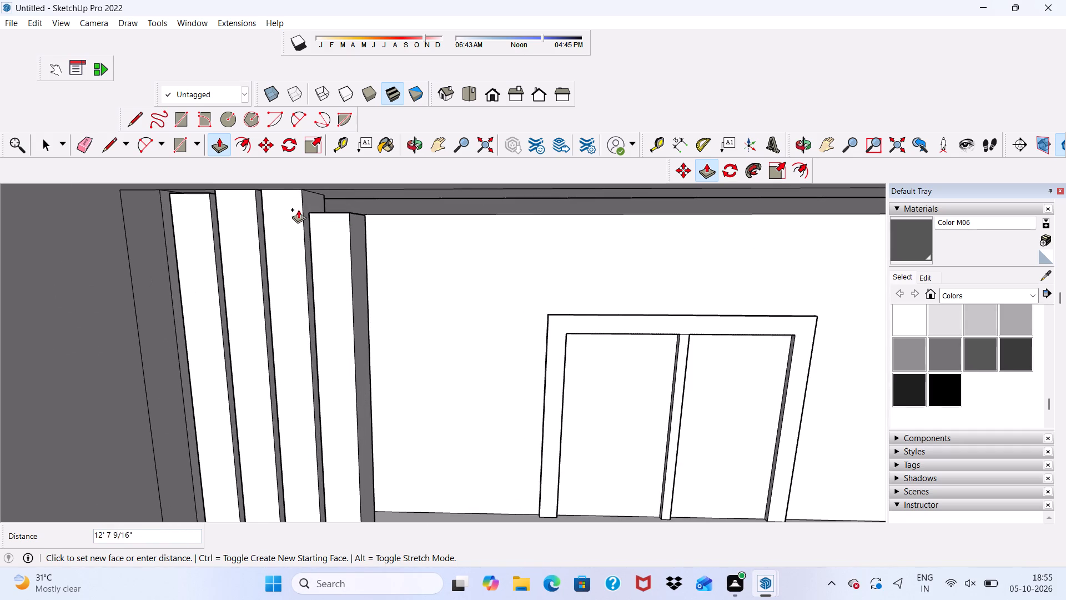
pyautogui.click(299, 187)
# Raise the sill rectangle beside the fourth post by 12' 10 5/8" to form the fifth vertical balcony post.
pyautogui.scroll(-7, 345, 286)
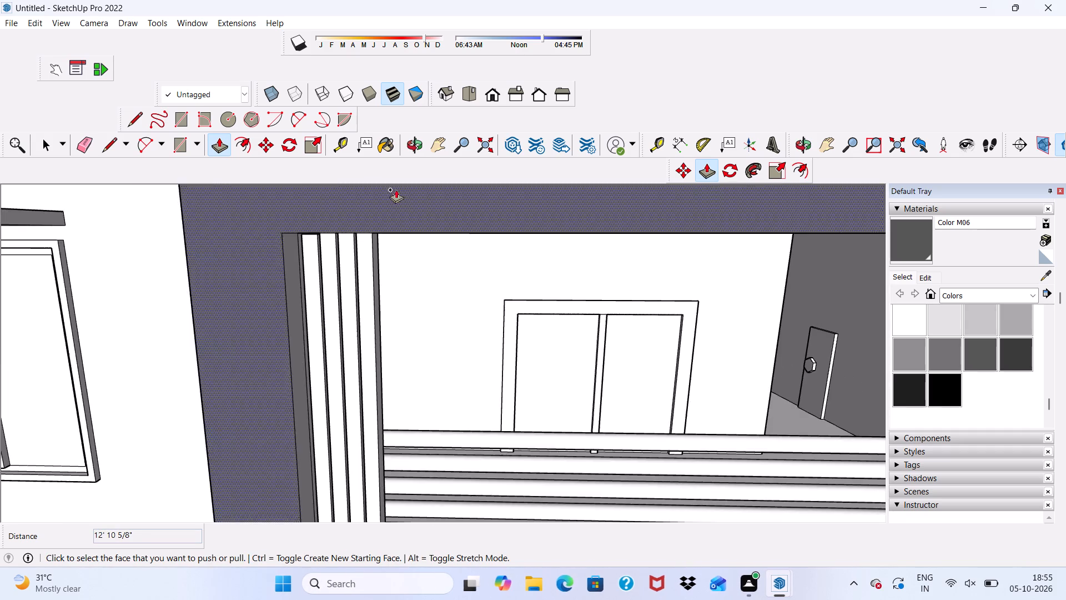
pyautogui.scroll(-3, 396, 189)
pyautogui.scroll(1, 361, 176)
pyautogui.scroll(-3, 366, 196)
pyautogui.scroll(4, 417, 474)
pyautogui.scroll(-9, 358, 268)
pyautogui.scroll(8, 385, 452)
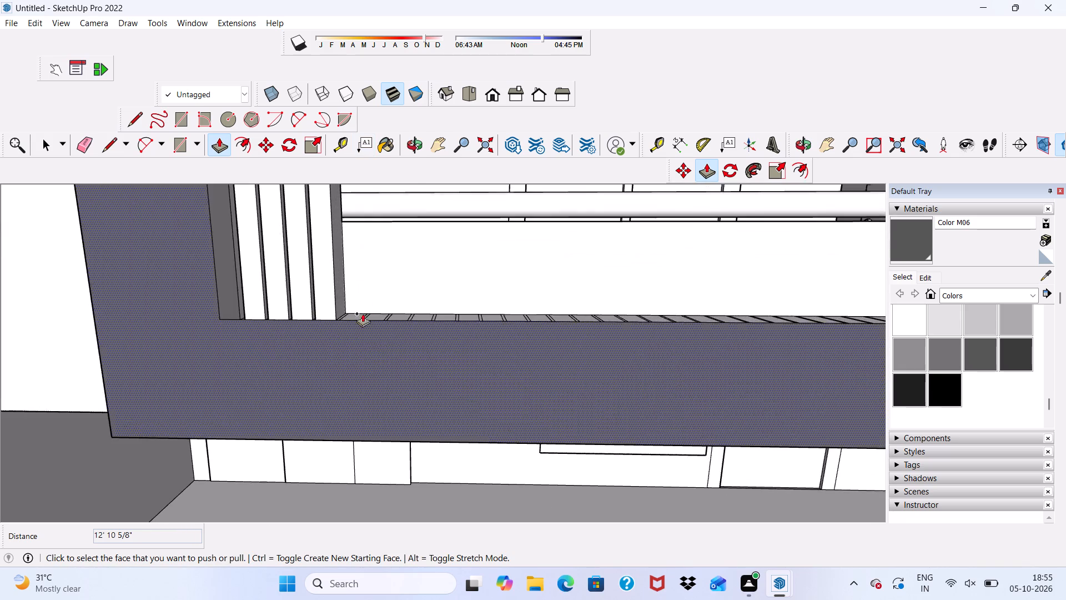
pyautogui.scroll(9, 363, 313)
pyautogui.click(354, 335)
pyautogui.scroll(-8, 358, 311)
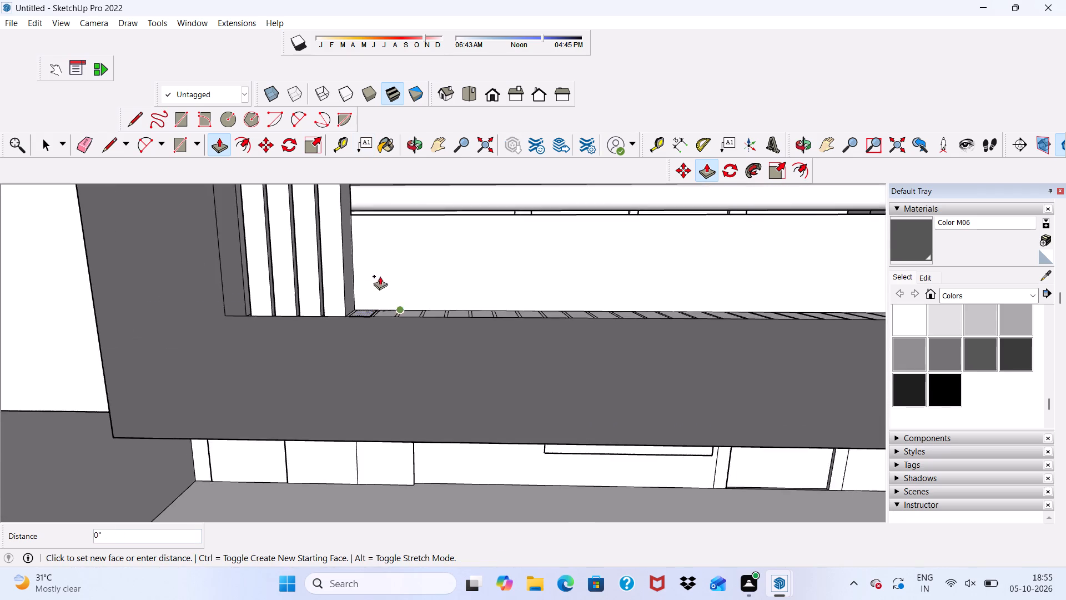
pyautogui.scroll(-3, 380, 276)
pyautogui.scroll(1, 381, 304)
pyautogui.scroll(-9, 384, 313)
pyautogui.scroll(1, 389, 309)
pyautogui.scroll(-1, 394, 312)
pyautogui.scroll(1, 390, 289)
pyautogui.scroll(-5, 396, 301)
pyautogui.scroll(2, 430, 298)
pyautogui.scroll(-1, 432, 306)
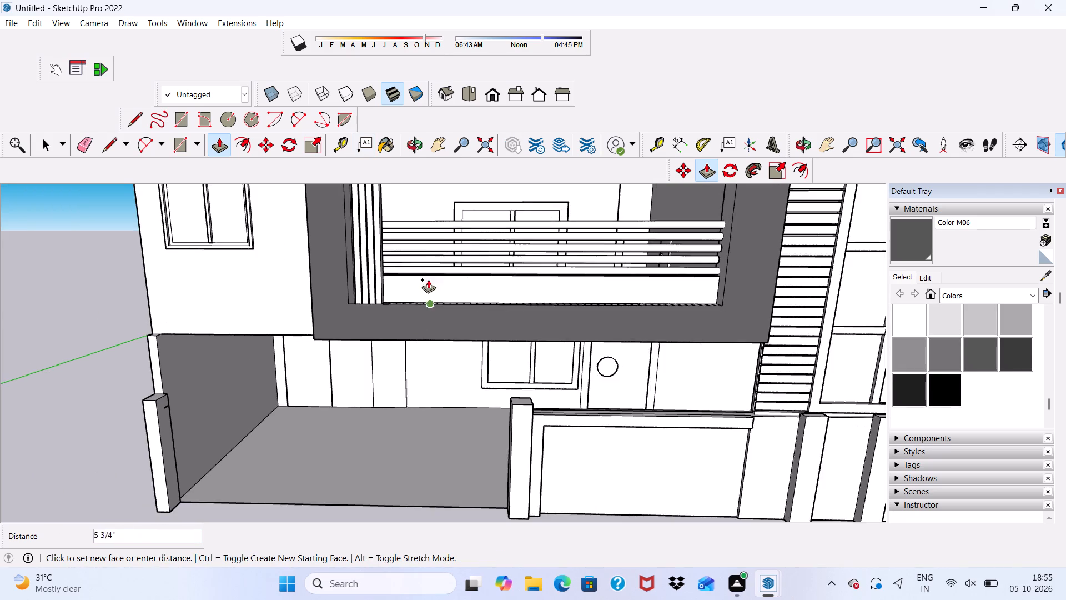
pyautogui.scroll(-3, 425, 253)
pyautogui.moveTo(431, 261); pyautogui.dragTo(449, 279, button='middle')
pyautogui.scroll(-8, 446, 265)
pyautogui.scroll(2, 429, 236)
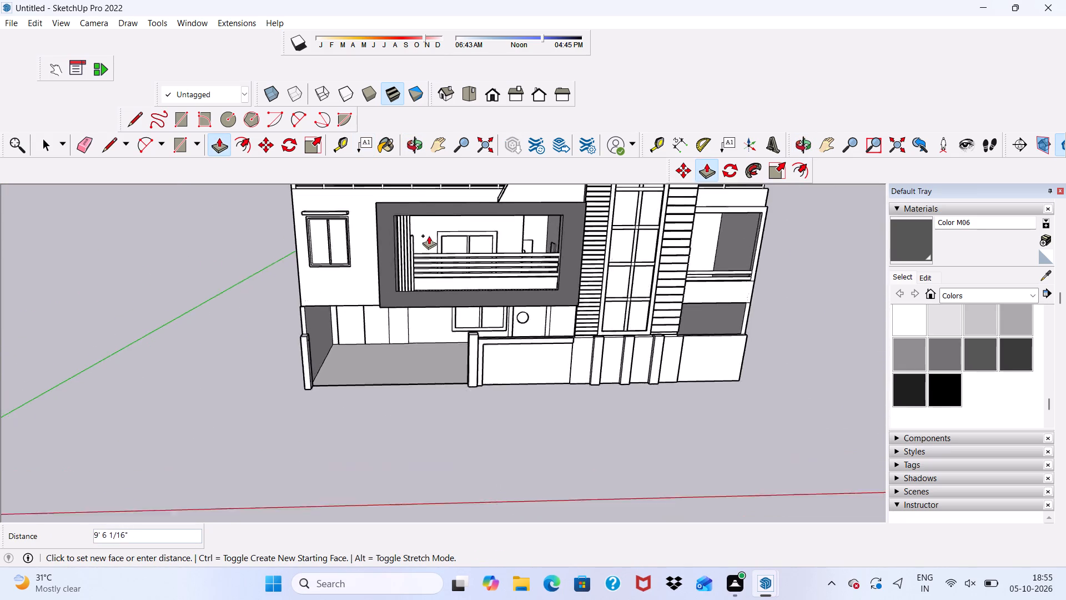
pyautogui.scroll(12, 429, 236)
pyautogui.scroll(4, 390, 208)
pyautogui.scroll(4, 333, 196)
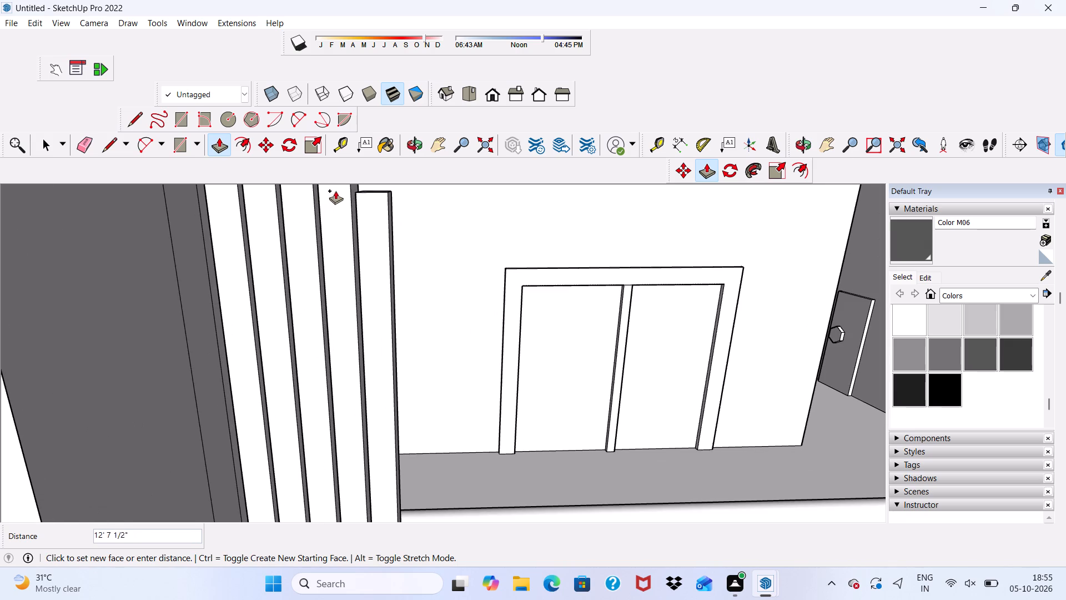
pyautogui.scroll(-9, 344, 194)
pyautogui.scroll(4, 355, 207)
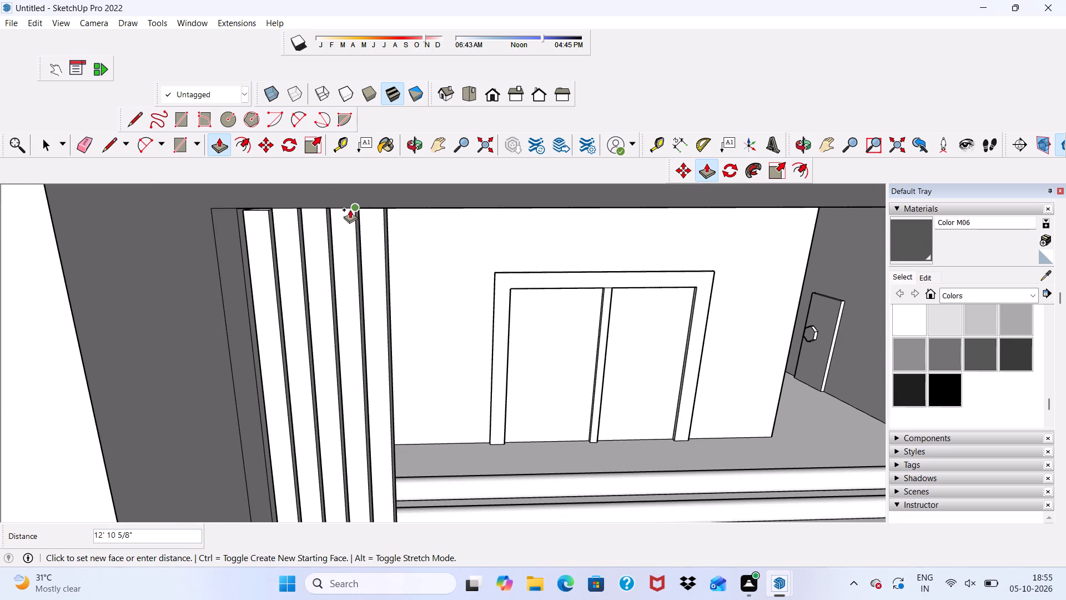
pyautogui.click(354, 208)
# Pull the sill rectangle beside the fifth post up 12' 10 5/8" to form the sixth balcony post.
pyautogui.scroll(-10, 323, 236)
pyautogui.scroll(1, 350, 262)
pyautogui.scroll(-1, 359, 262)
pyautogui.scroll(1, 389, 243)
pyautogui.scroll(-3, 388, 294)
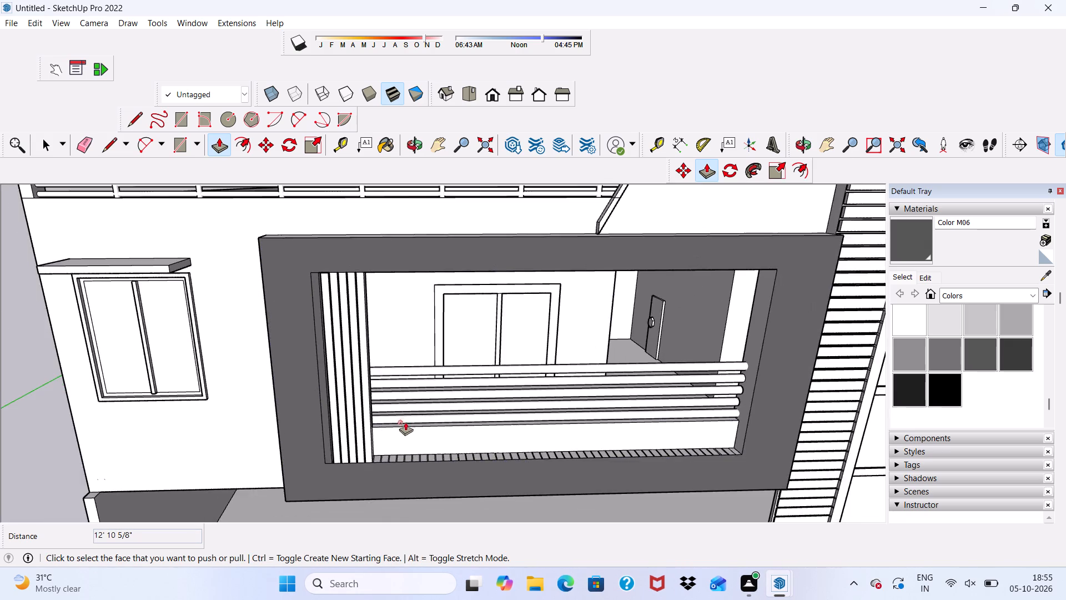
pyautogui.scroll(13, 391, 433)
pyautogui.click(358, 468)
pyautogui.scroll(-5, 350, 379)
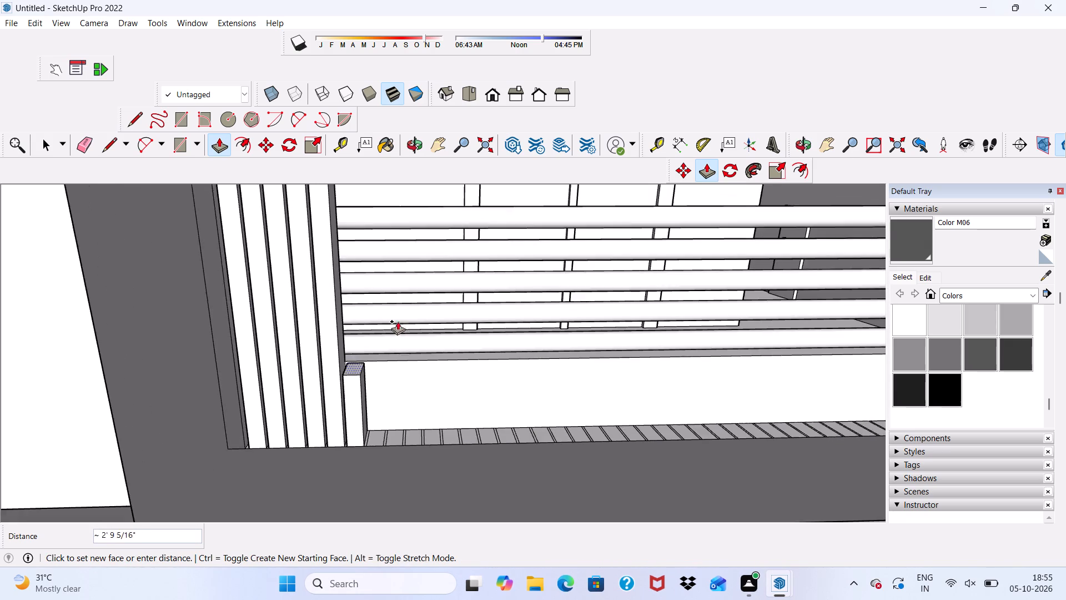
pyautogui.scroll(-2, 398, 321)
pyautogui.scroll(1, 397, 321)
pyautogui.scroll(-15, 398, 323)
pyautogui.scroll(4, 469, 242)
pyautogui.scroll(5, 440, 204)
pyautogui.scroll(7, 417, 266)
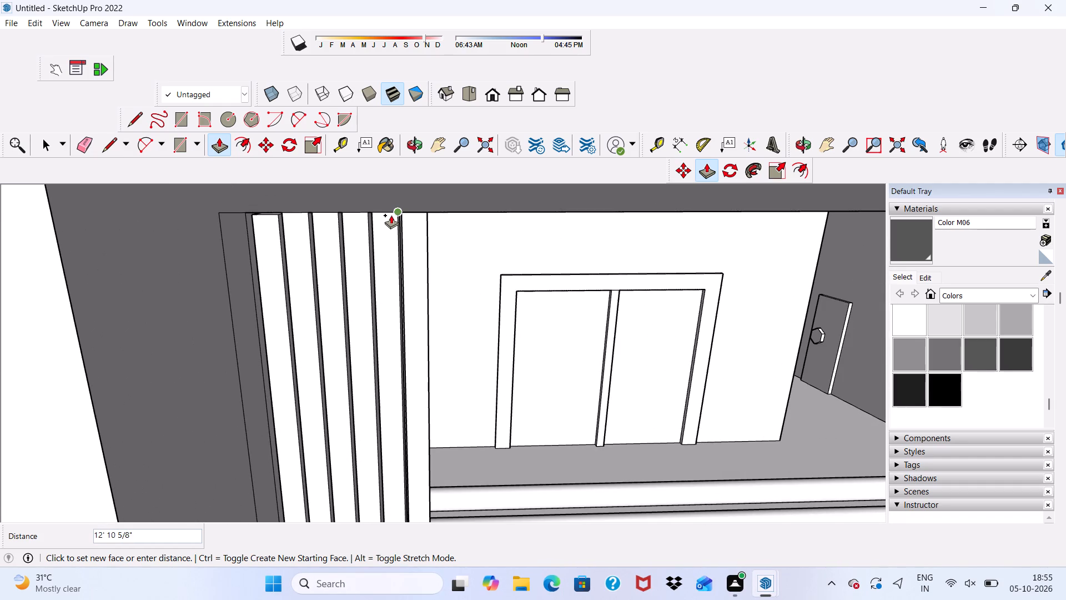
pyautogui.click(391, 215)
# Extrude the sill rectangle beside the sixth post up 12' 10 5/8" to form the seventh balcony post.
pyautogui.scroll(-4, 427, 347)
pyautogui.scroll(1, 454, 244)
pyautogui.scroll(-7, 454, 262)
pyautogui.scroll(9, 471, 451)
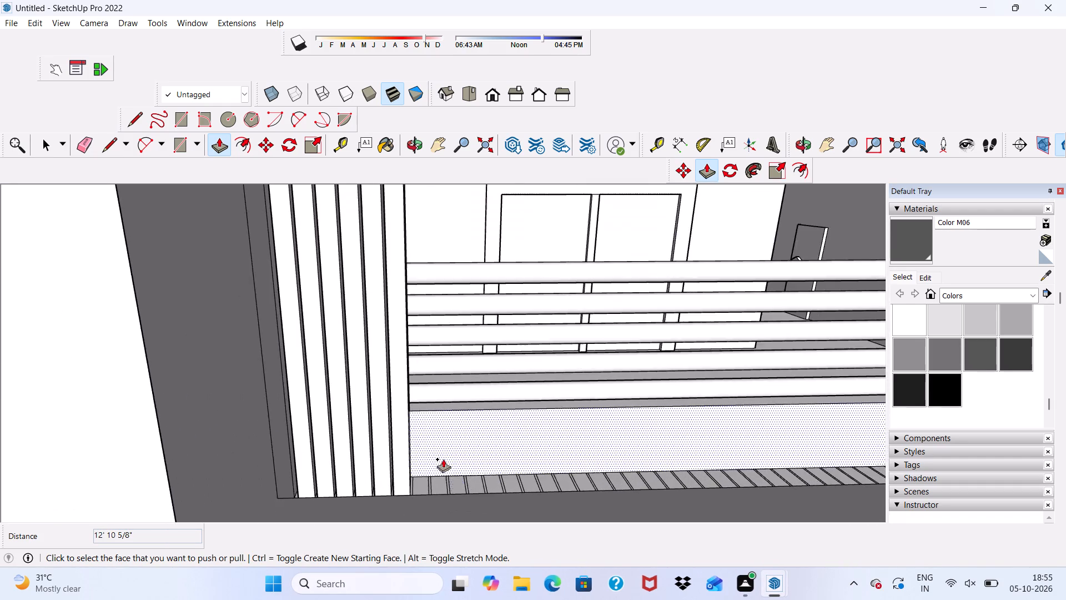
pyautogui.scroll(9, 443, 459)
pyautogui.click(416, 487)
pyautogui.scroll(-16, 406, 443)
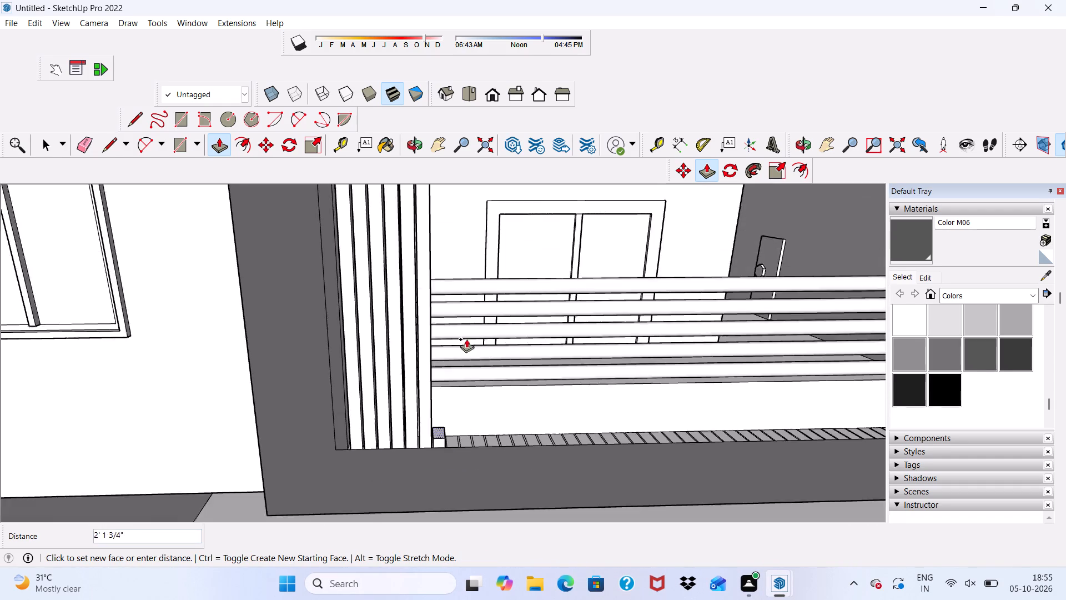
pyautogui.scroll(-11, 466, 339)
pyautogui.scroll(13, 460, 277)
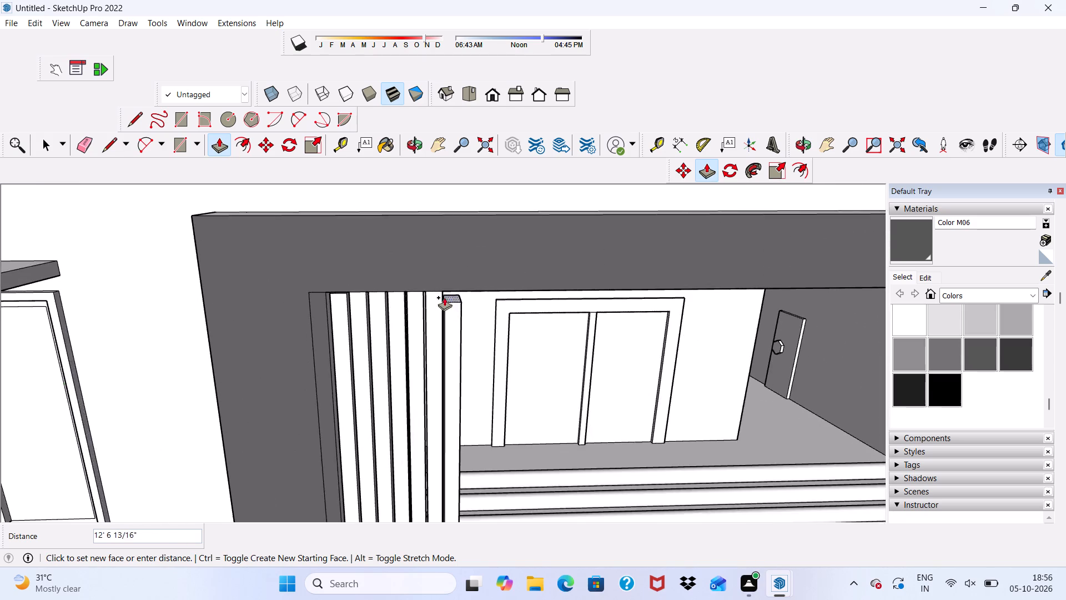
pyautogui.scroll(5, 444, 297)
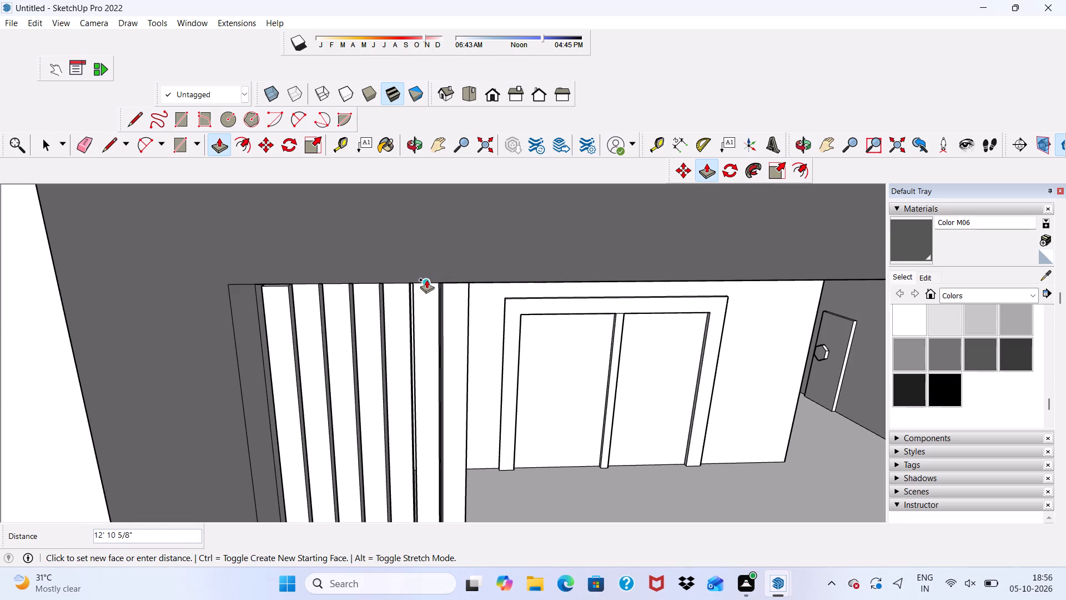
pyautogui.click(426, 279)
# Push/Pull the sill rectangle beside the seventh post up 12' 10 5/8" to the frame's top edge as the eighth post.
pyautogui.scroll(-12, 380, 298)
pyautogui.moveTo(480, 334); pyautogui.dragTo(470, 294, button='middle')
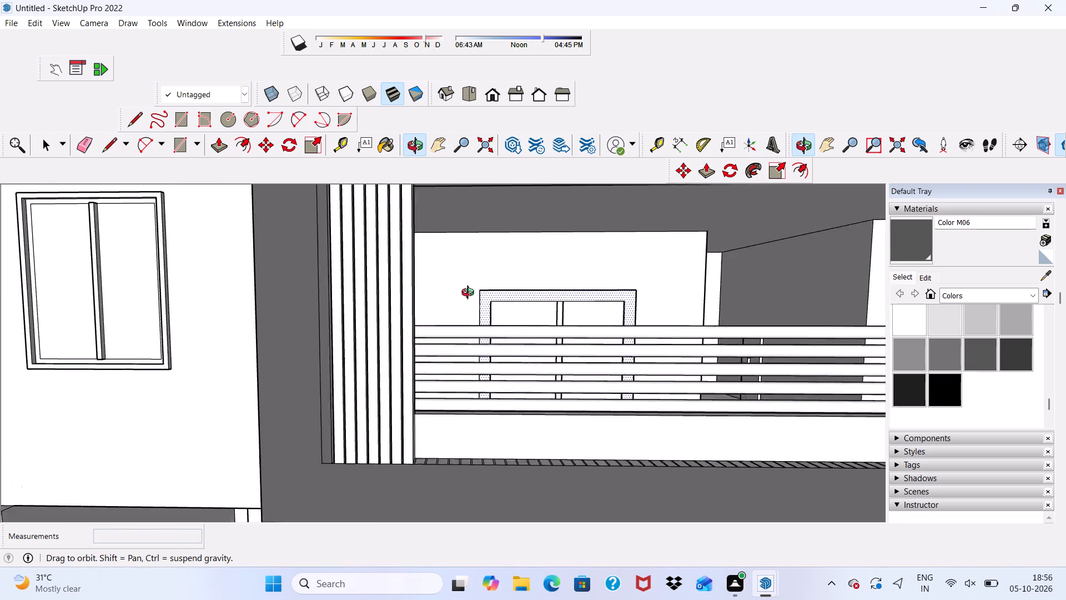
pyautogui.moveTo(470, 294); pyautogui.dragTo(484, 319, button='middle')
pyautogui.scroll(6, 511, 527)
pyautogui.scroll(-7, 411, 332)
pyautogui.scroll(3, 422, 437)
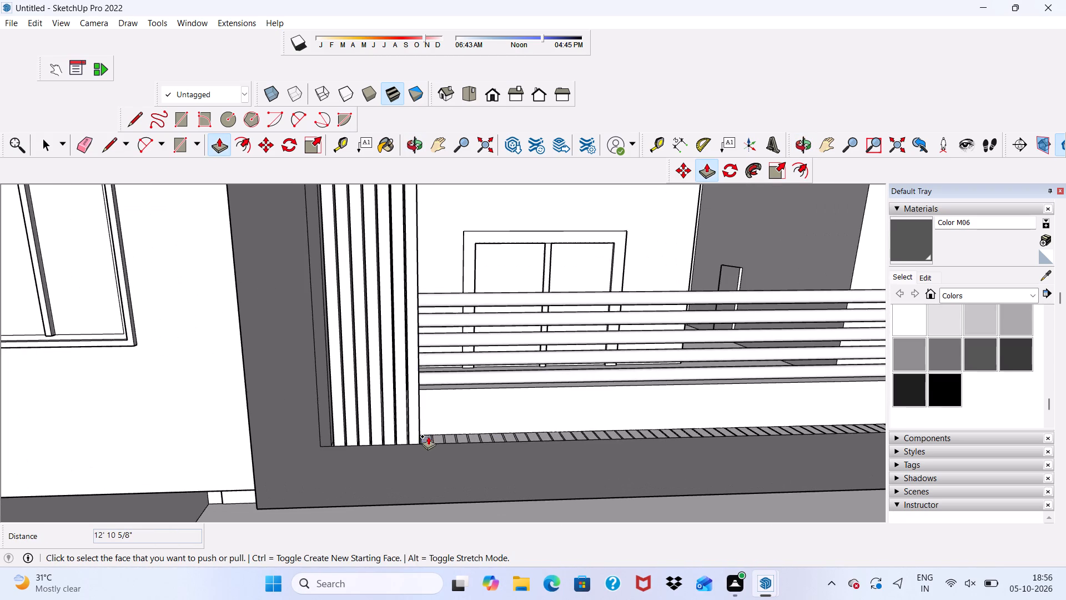
pyautogui.scroll(1, 414, 457)
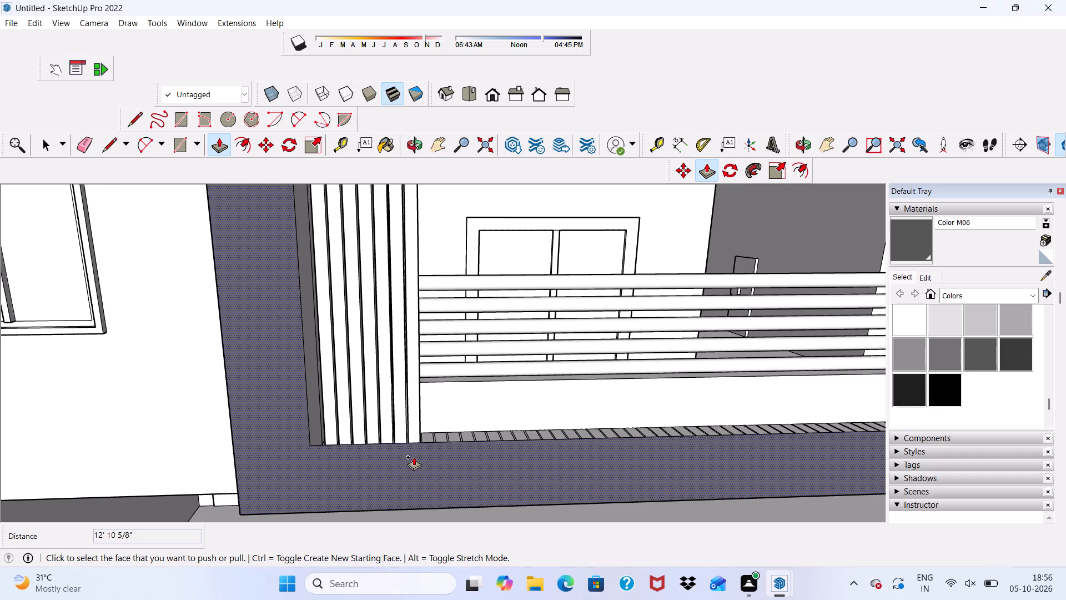
pyautogui.scroll(-1, 444, 442)
pyautogui.scroll(9, 453, 429)
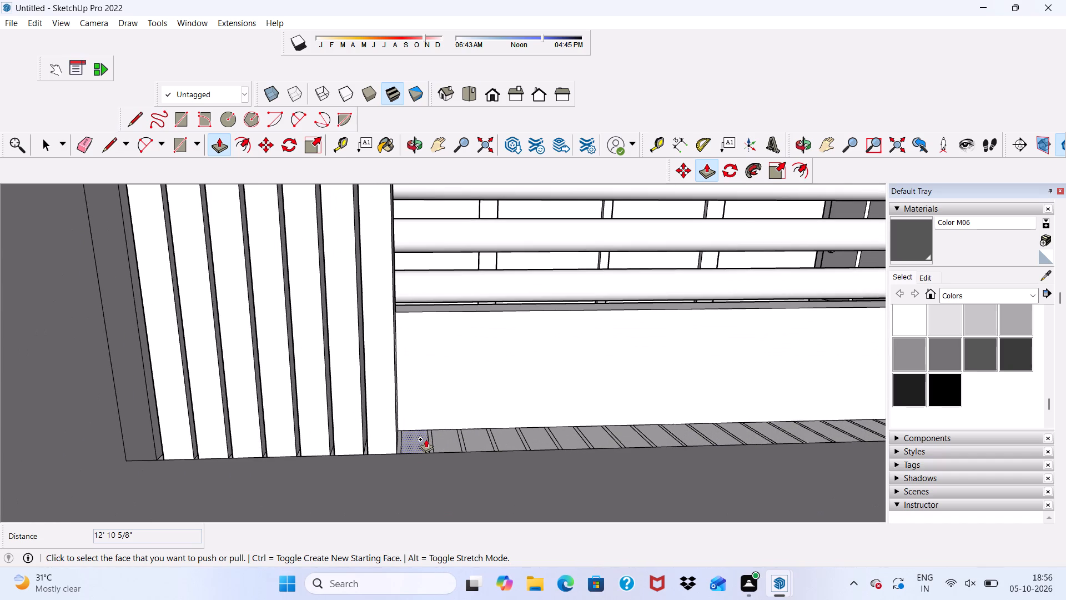
pyautogui.click(426, 439)
pyautogui.scroll(1, 411, 357)
pyautogui.scroll(-1, 411, 357)
pyautogui.scroll(-7, 397, 271)
pyautogui.scroll(1, 474, 324)
pyautogui.scroll(-4, 481, 332)
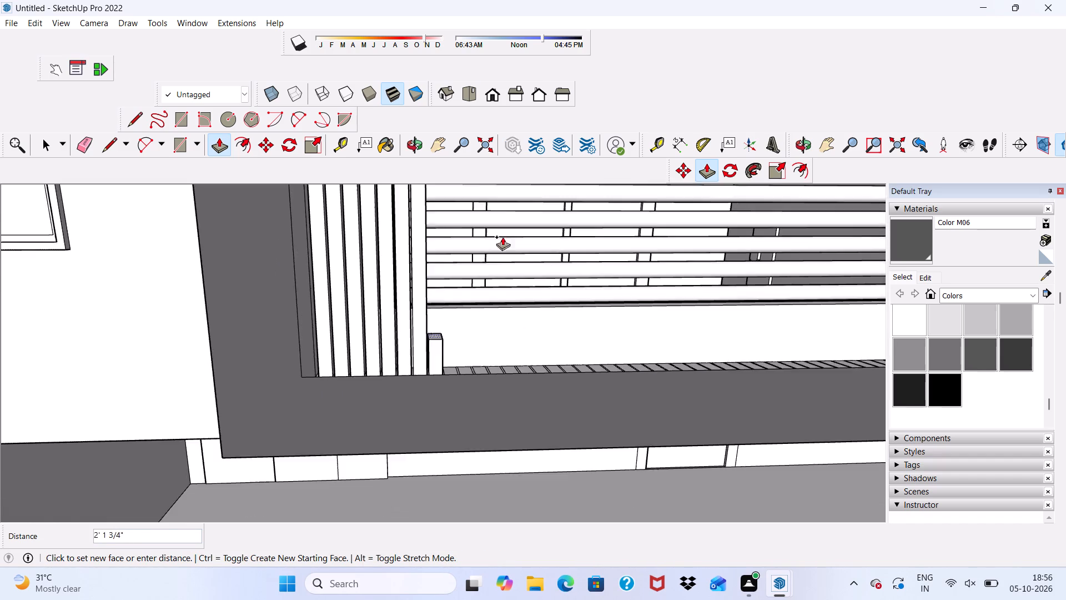
pyautogui.scroll(-16, 502, 237)
pyautogui.scroll(9, 459, 221)
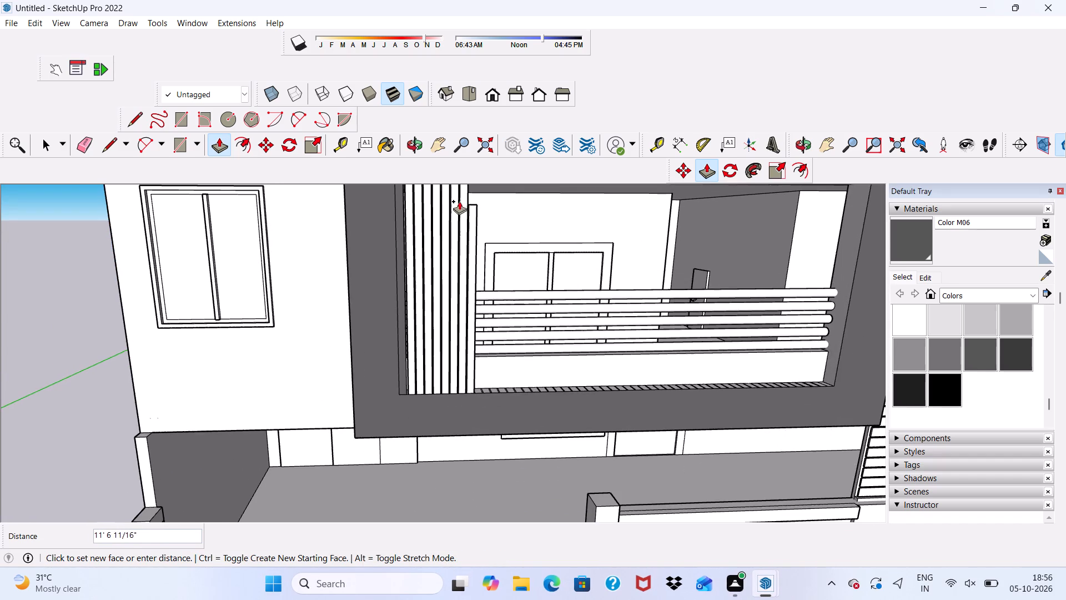
pyautogui.scroll(3, 458, 180)
pyautogui.scroll(-8, 455, 192)
pyautogui.scroll(7, 470, 207)
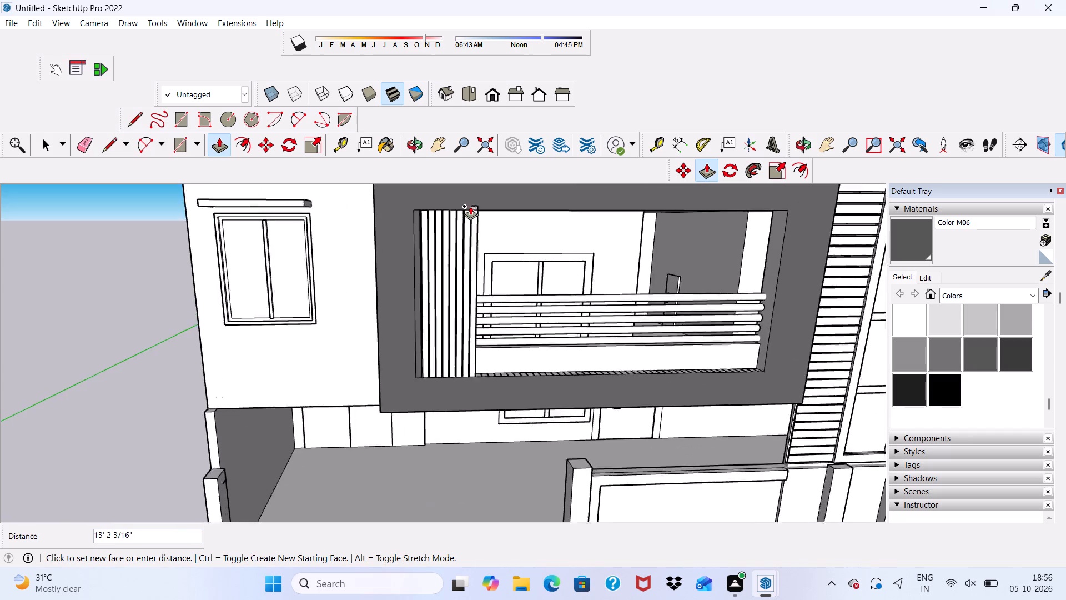
pyautogui.scroll(2, 470, 206)
pyautogui.scroll(-1, 469, 213)
pyautogui.scroll(7, 470, 222)
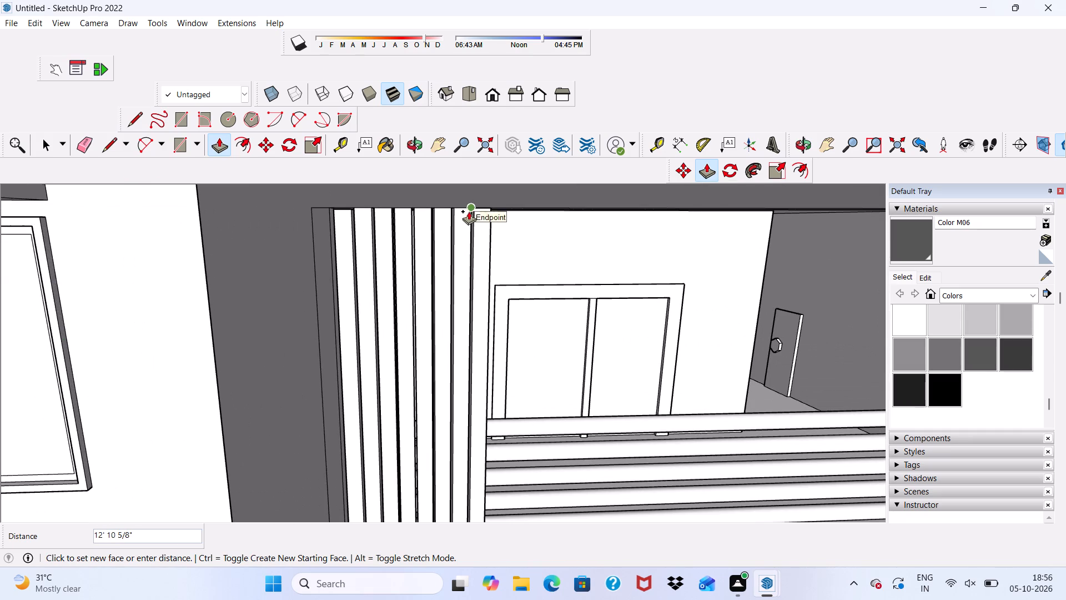
pyautogui.click(469, 211)
# Push/Pull the sill rectangle beside the eighth post up 12' 10 5/8" to form the ninth balcony post.
pyautogui.scroll(-7, 491, 304)
pyautogui.moveTo(547, 341); pyautogui.dragTo(454, 337, button='middle')
pyautogui.scroll(9, 545, 478)
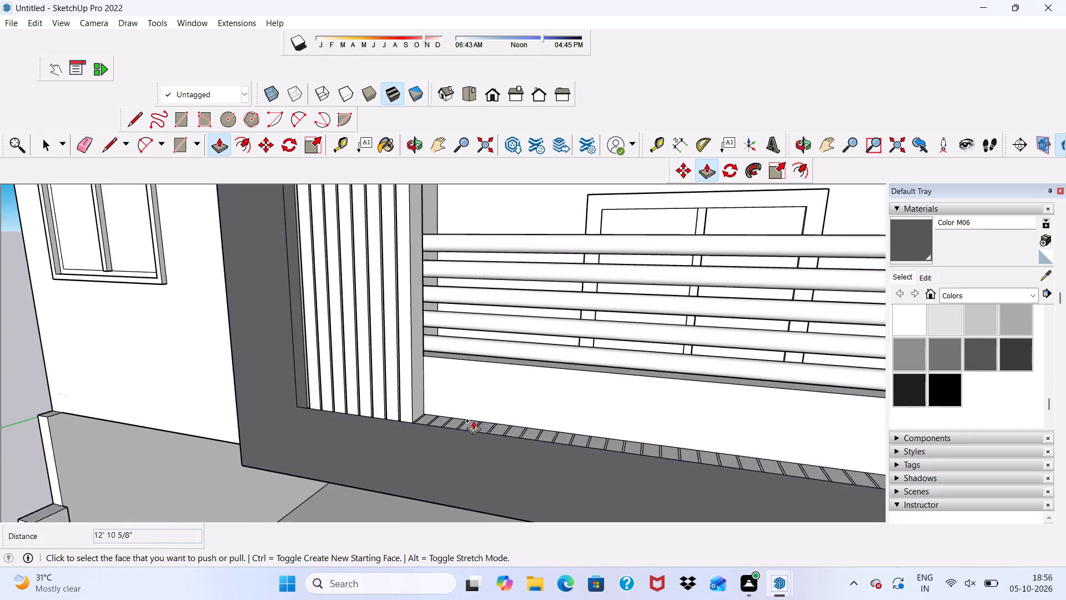
pyautogui.scroll(8, 473, 421)
pyautogui.click(408, 414)
pyautogui.scroll(-9, 406, 384)
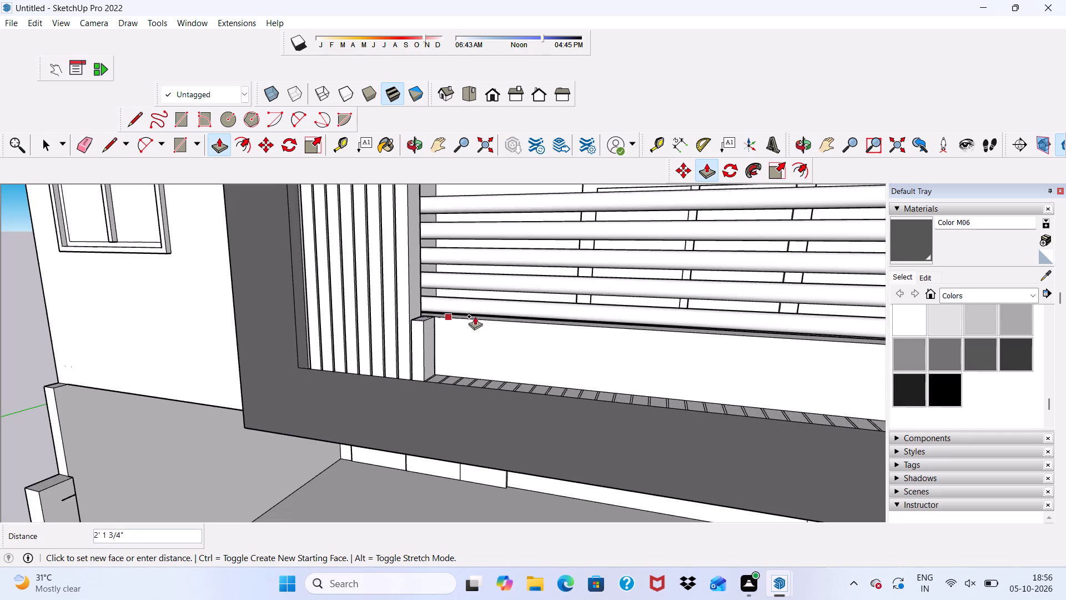
pyautogui.scroll(-3, 475, 316)
pyautogui.scroll(1, 487, 324)
pyautogui.scroll(-15, 488, 327)
pyautogui.scroll(9, 488, 231)
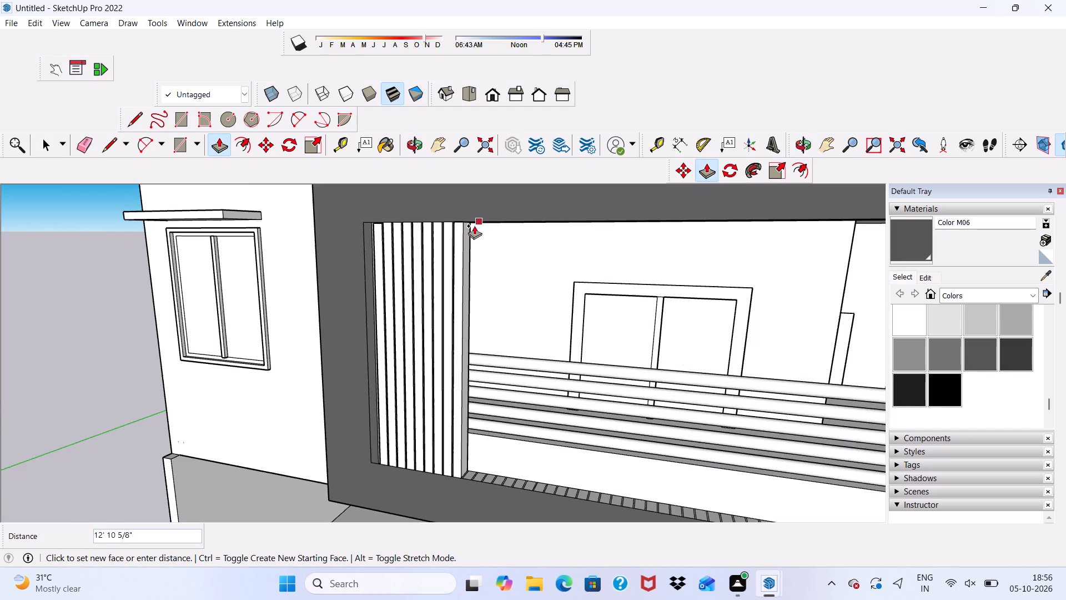
pyautogui.scroll(8, 468, 228)
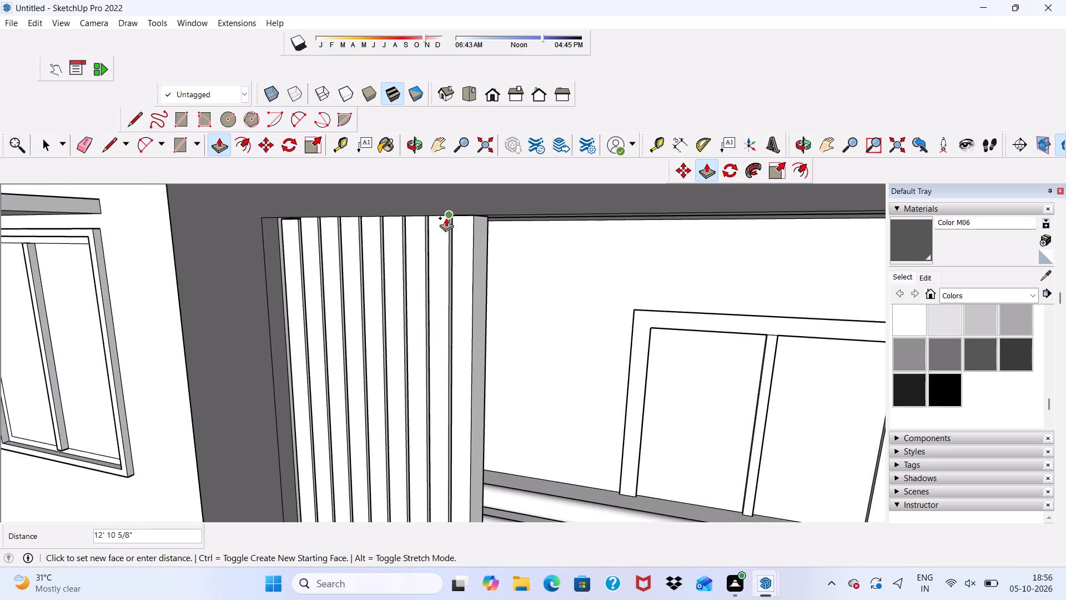
pyautogui.click(446, 218)
# Raise the sill rectangle beside the ninth post by 12' 10 5/8" to the frame's top edge as the tenth post.
pyautogui.scroll(-10, 440, 221)
pyautogui.scroll(8, 479, 478)
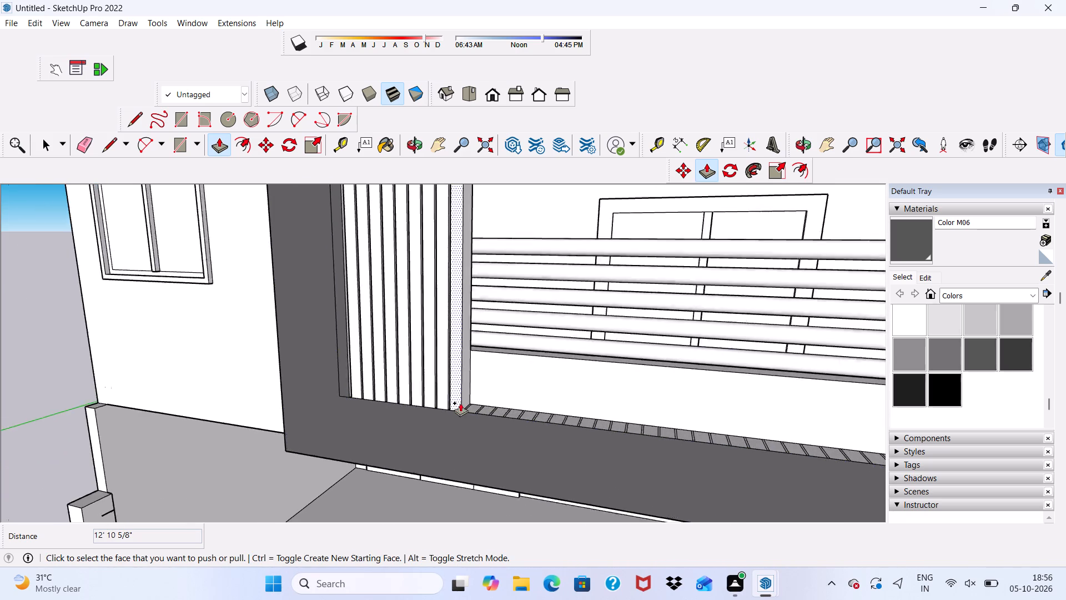
pyautogui.scroll(6, 460, 403)
pyautogui.click(485, 415)
pyautogui.scroll(-4, 485, 368)
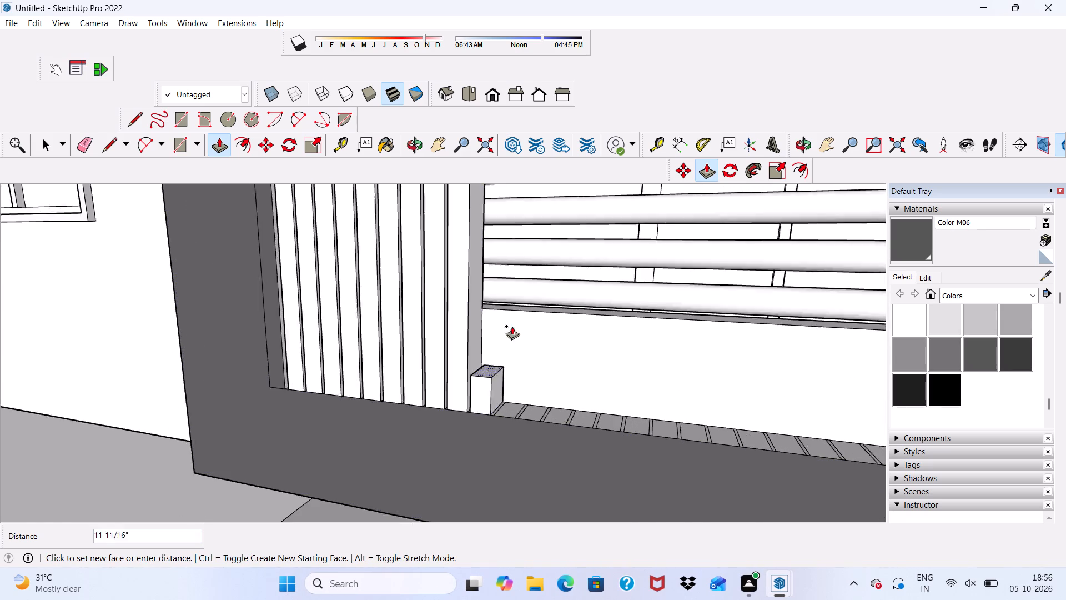
pyautogui.scroll(-17, 512, 326)
pyautogui.scroll(12, 524, 247)
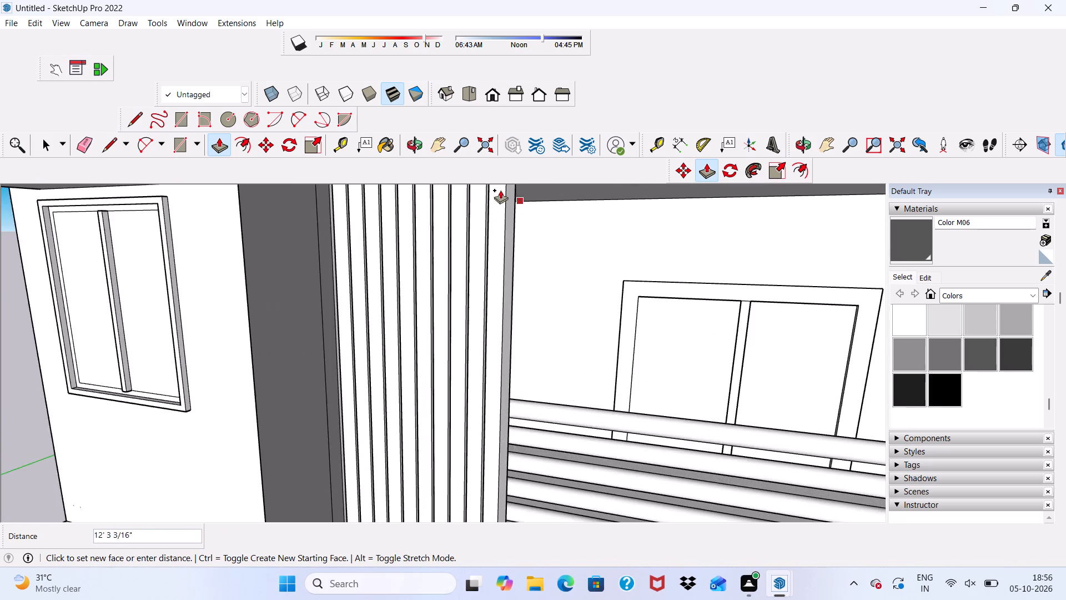
pyautogui.scroll(5, 500, 190)
pyautogui.scroll(-8, 466, 193)
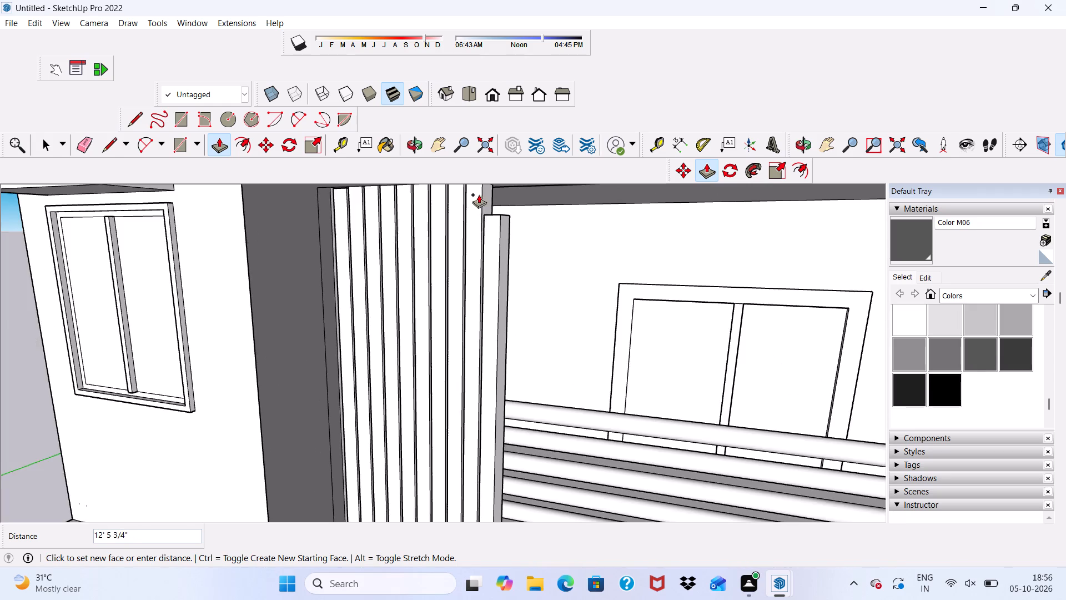
pyautogui.scroll(7, 479, 194)
pyautogui.scroll(-8, 486, 208)
pyautogui.scroll(1, 498, 296)
pyautogui.scroll(-1, 501, 296)
pyautogui.scroll(1, 410, 247)
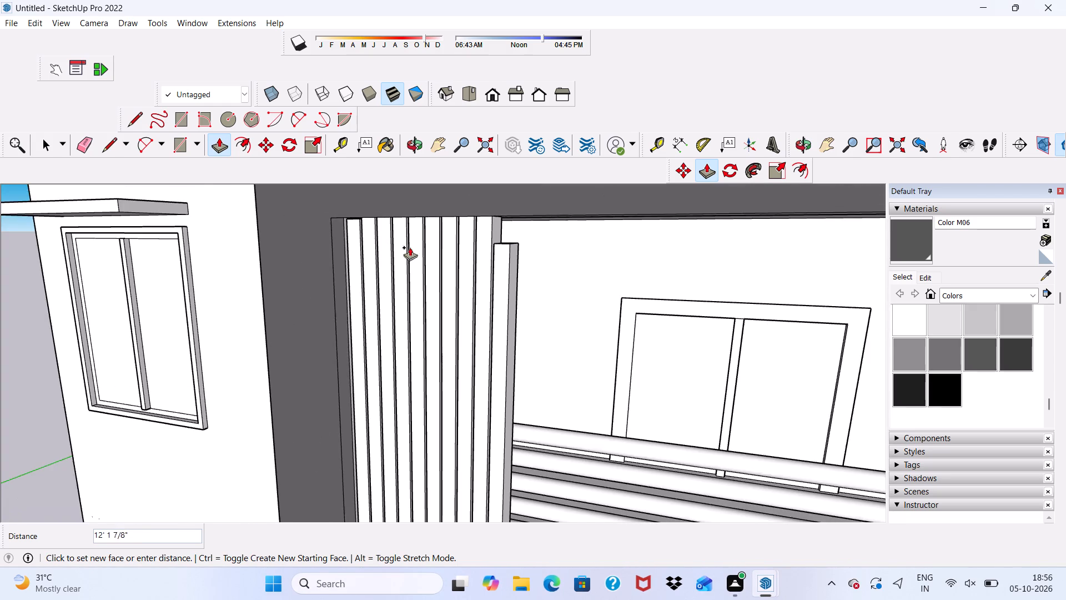
pyautogui.scroll(6, 410, 247)
pyautogui.scroll(2, 542, 199)
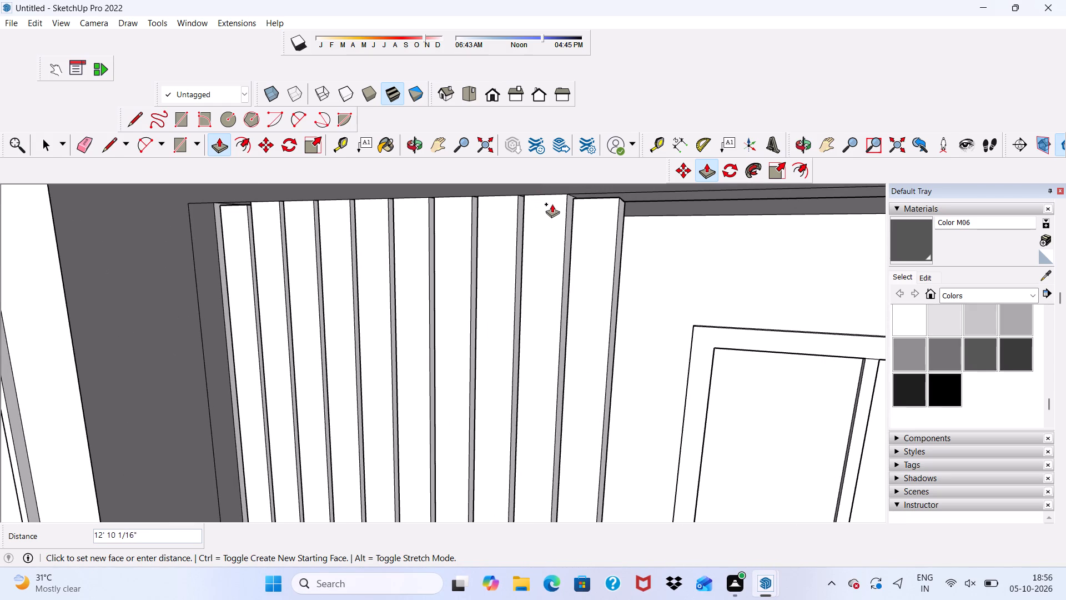
pyautogui.click(549, 193)
# Extrude the sill rectangle beside the tenth post up 12' 10 5/8" to form the eleventh balcony post.
pyautogui.scroll(-9, 305, 269)
pyautogui.scroll(1, 307, 293)
pyautogui.scroll(-5, 314, 294)
pyautogui.scroll(1, 441, 295)
pyautogui.scroll(-1, 462, 332)
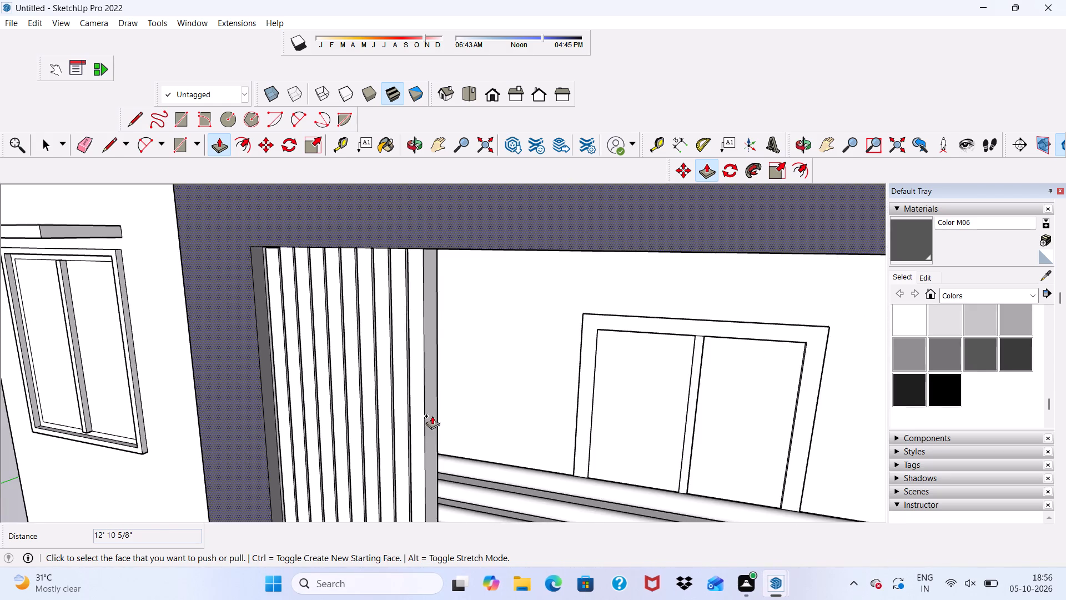
pyautogui.scroll(5, 455, 444)
pyautogui.scroll(-9, 414, 281)
pyautogui.scroll(14, 443, 399)
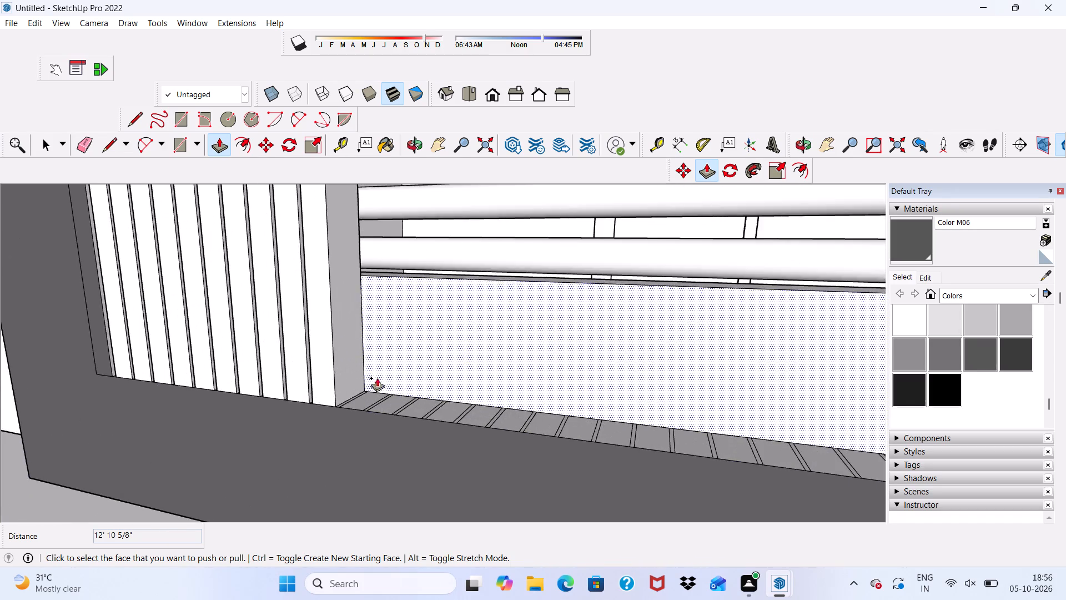
pyautogui.scroll(3, 377, 378)
pyautogui.click(356, 409)
pyautogui.scroll(-16, 326, 319)
pyautogui.scroll(2, 364, 356)
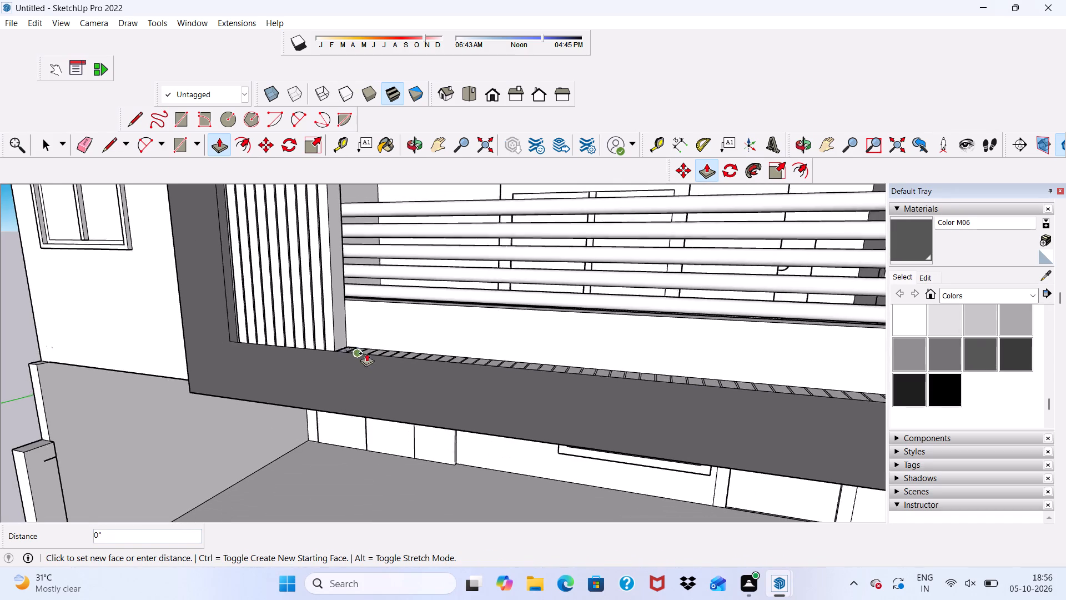
pyautogui.scroll(-1, 333, 357)
pyautogui.scroll(1, 325, 387)
pyautogui.scroll(-9, 320, 399)
pyautogui.scroll(10, 280, 220)
pyautogui.scroll(6, 325, 191)
pyautogui.scroll(-6, 306, 242)
pyautogui.scroll(1, 311, 292)
pyautogui.scroll(-1, 311, 294)
pyautogui.scroll(3, 309, 212)
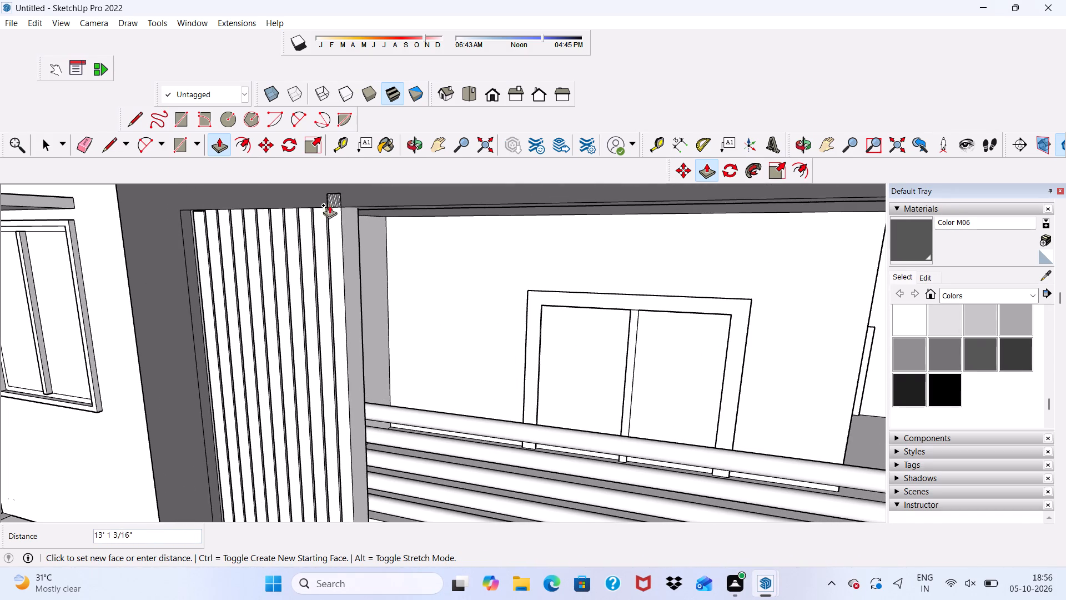
pyautogui.click(323, 206)
# Pull the sill rectangle beside the eleventh post up 12' 10 5/8" to form the twelfth balcony post.
pyautogui.scroll(-2, 161, 215)
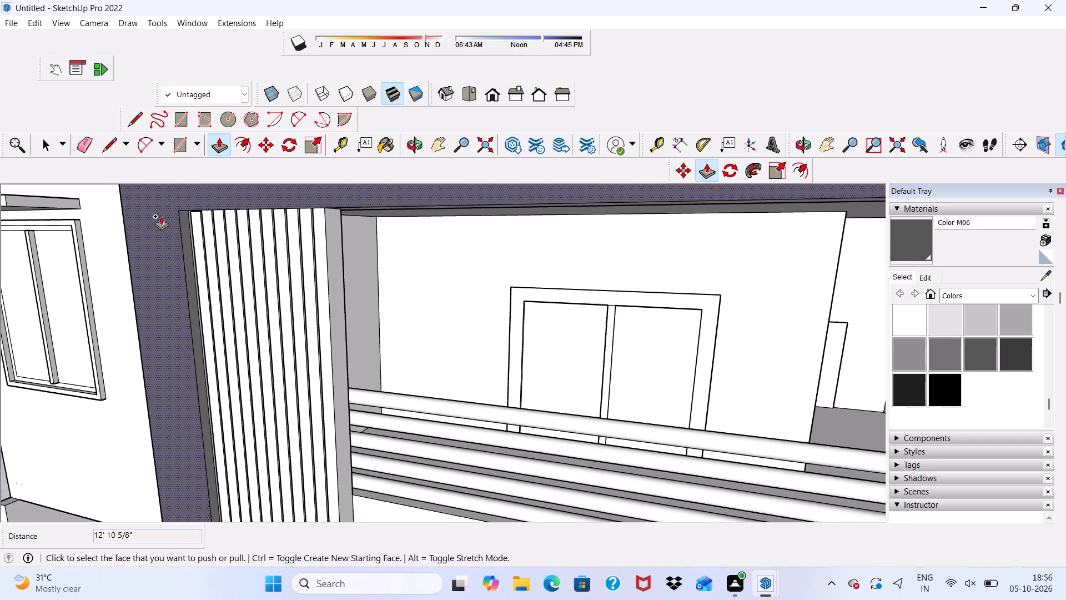
pyautogui.scroll(-8, 161, 216)
pyautogui.scroll(8, 354, 379)
pyautogui.scroll(4, 248, 435)
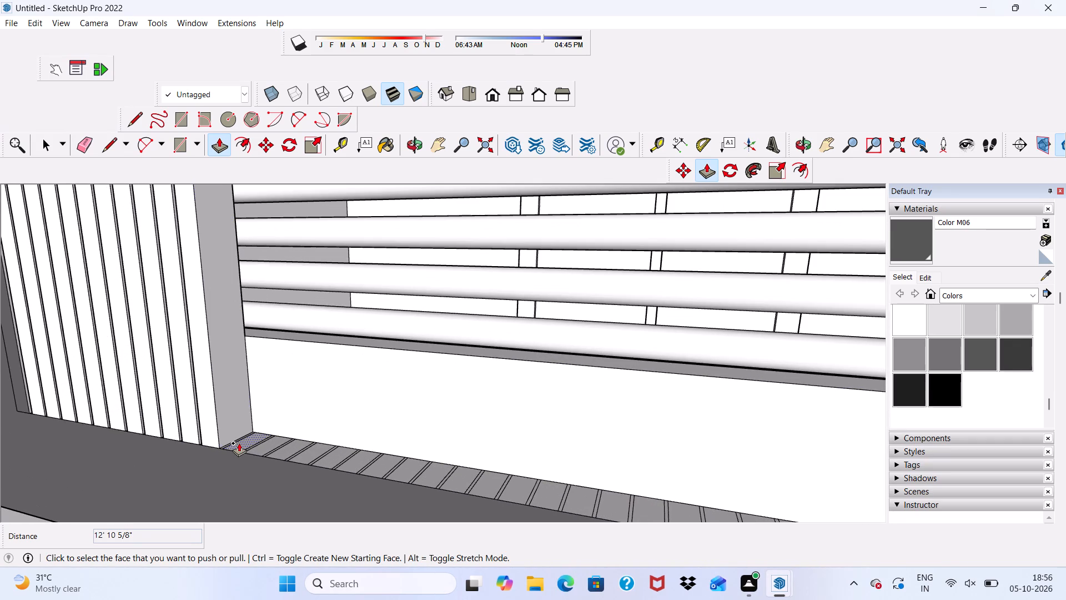
pyautogui.click(239, 444)
pyautogui.scroll(-10, 230, 384)
pyautogui.scroll(1, 263, 315)
pyautogui.scroll(-1, 269, 329)
pyautogui.scroll(1, 268, 337)
pyautogui.scroll(-5, 269, 342)
pyautogui.scroll(1, 328, 301)
pyautogui.scroll(-6, 332, 304)
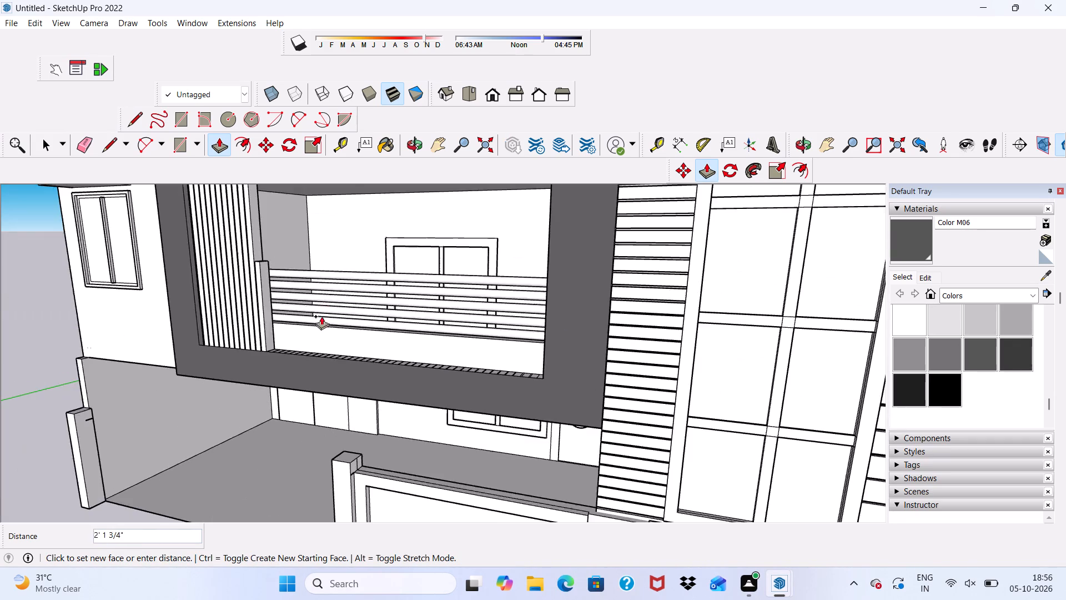
pyautogui.scroll(11, 251, 231)
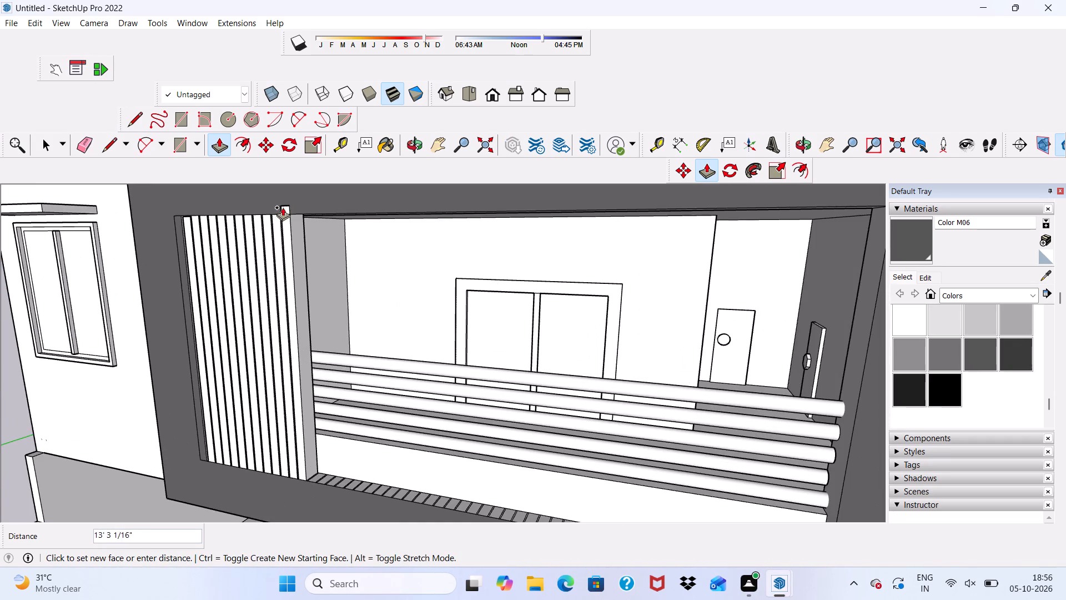
pyautogui.scroll(2, 278, 211)
pyautogui.click(275, 213)
# Examine the row of vertical balcony posts from an angle and in the standard front view of the house.
pyautogui.scroll(1, 203, 301)
pyautogui.scroll(-1, 184, 322)
pyautogui.moveTo(182, 326); pyautogui.dragTo(344, 294, button='middle')
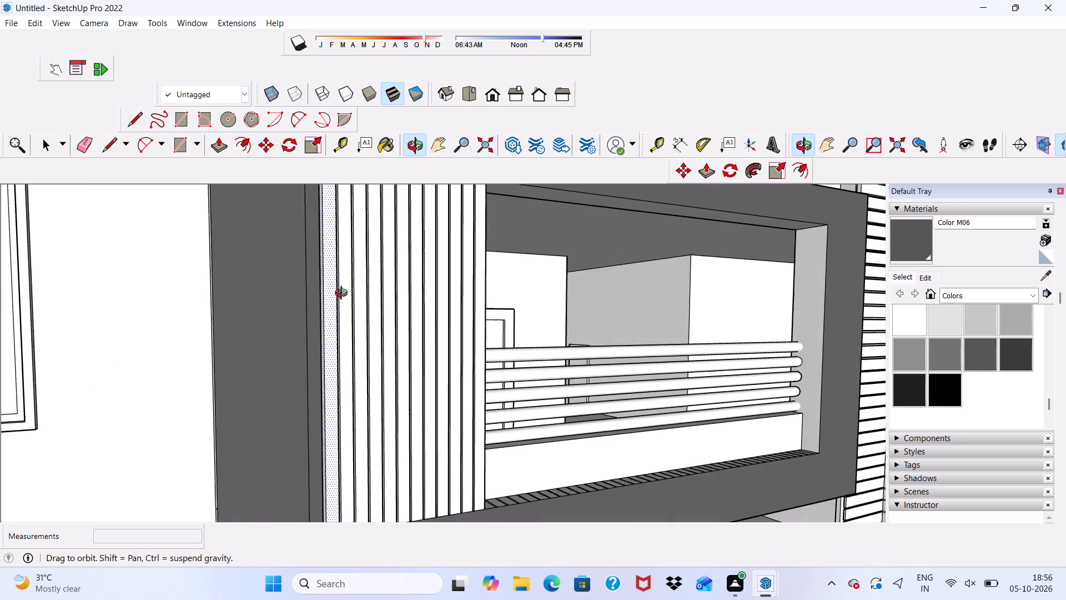
pyautogui.moveTo(344, 294); pyautogui.dragTo(310, 303, button='middle')
pyautogui.scroll(-4, 310, 303)
pyautogui.moveTo(372, 333); pyautogui.dragTo(332, 371, button='middle')
pyautogui.scroll(1, 419, 444)
pyautogui.scroll(-5, 319, 368)
pyautogui.click(495, 94)
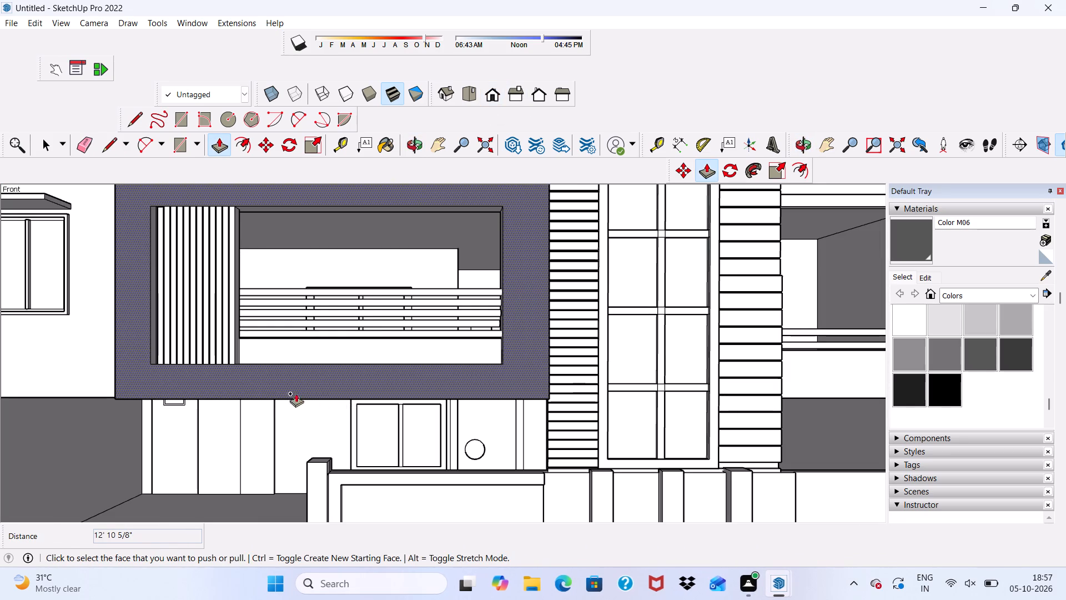
pyautogui.scroll(-3, 262, 308)
pyautogui.scroll(-5, 363, 332)
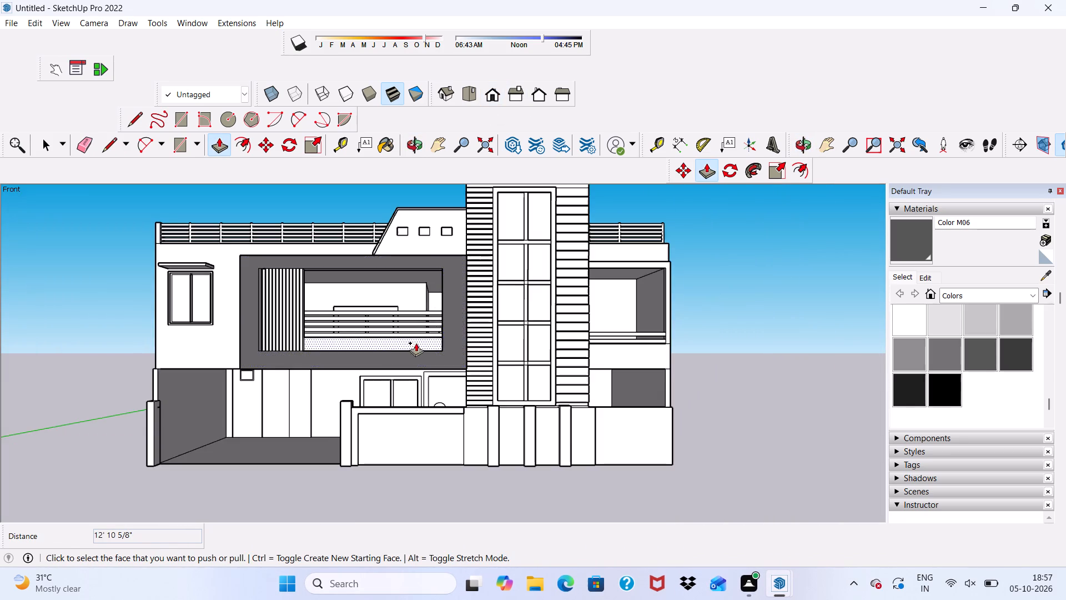
# Push/Pull the sill rectangle beside the twelfth post up 12' 10 5/8" to form the thirteenth balcony post.
pyautogui.scroll(4, 308, 302)
pyautogui.moveTo(332, 336); pyautogui.dragTo(246, 409, button='middle')
pyautogui.scroll(8, 365, 331)
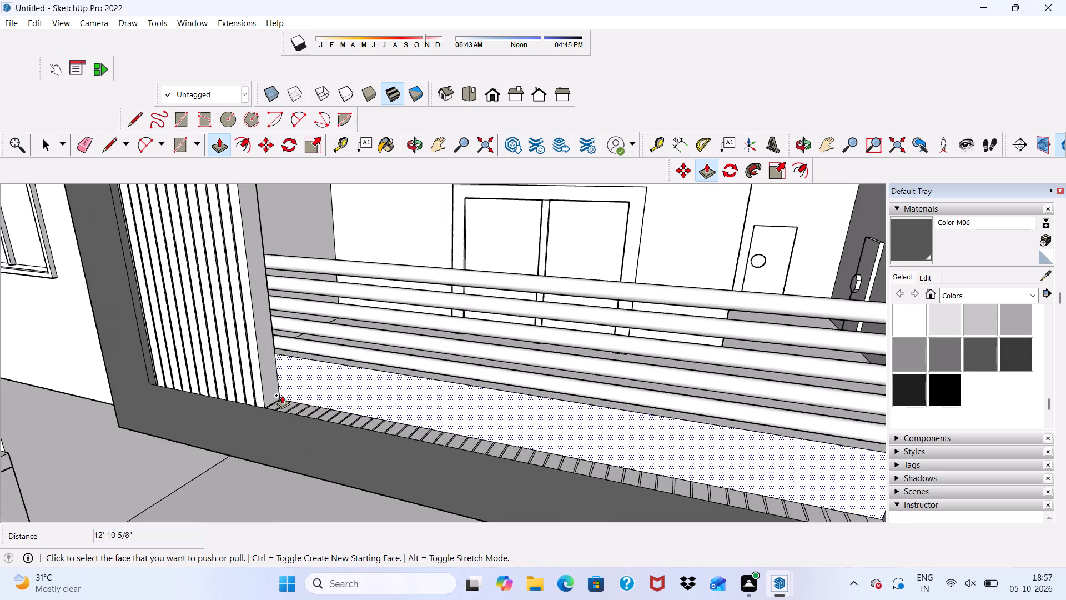
pyautogui.scroll(5, 282, 395)
pyautogui.click(274, 408)
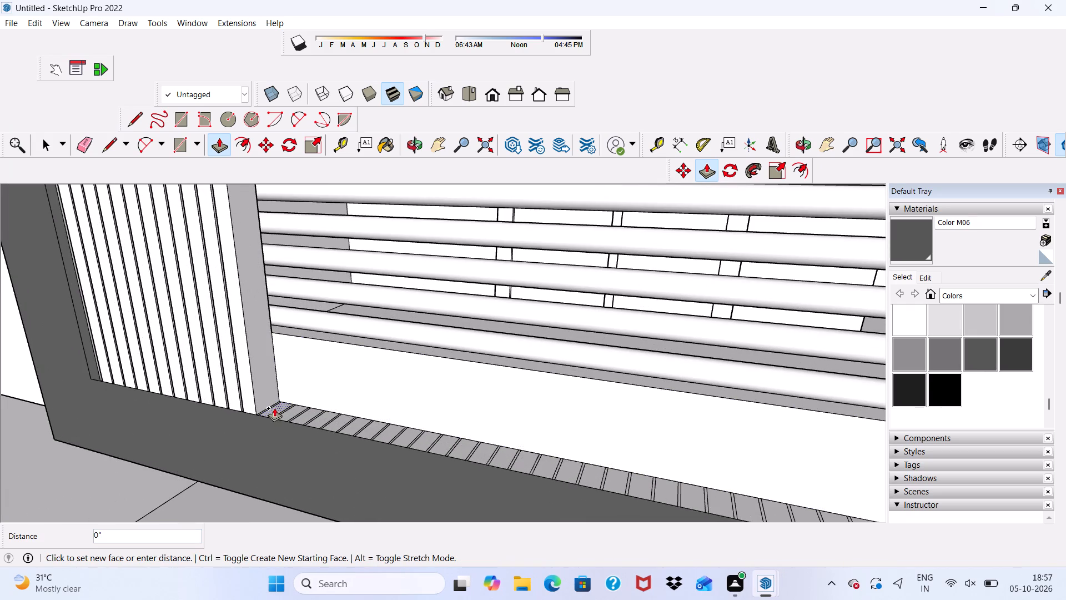
pyautogui.scroll(-20, 278, 359)
pyautogui.scroll(-4, 278, 359)
pyautogui.scroll(5, 279, 208)
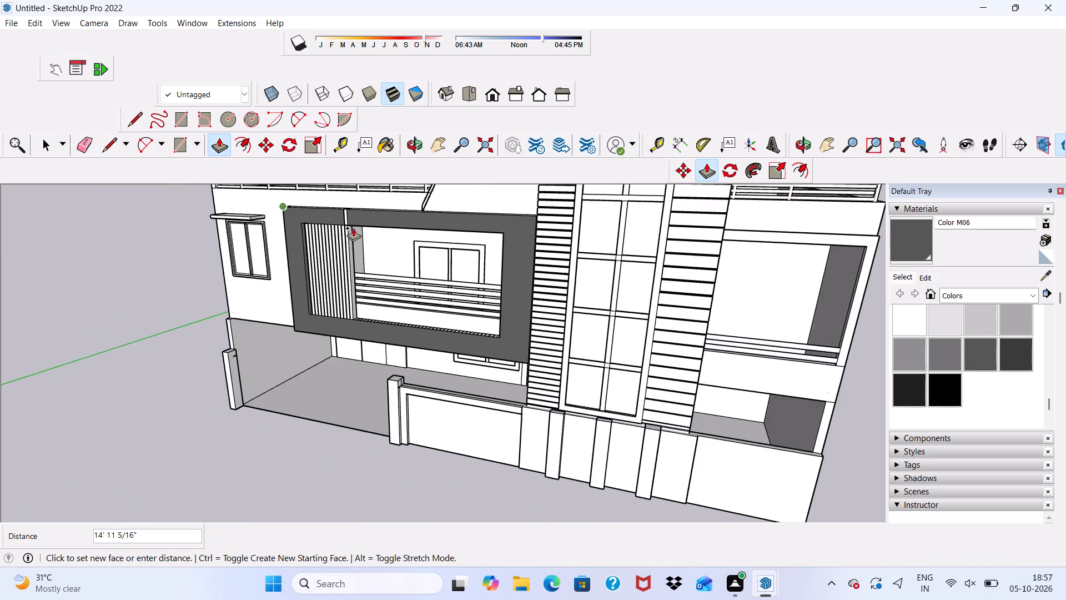
pyautogui.scroll(15, 353, 228)
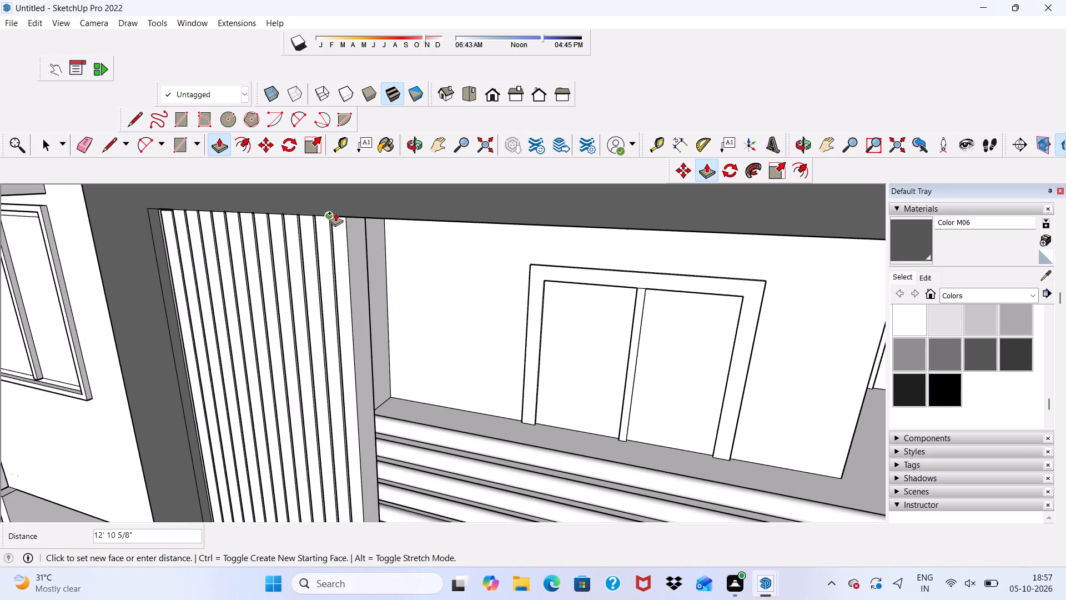
pyautogui.click(328, 216)
# Raise the sill rectangle beside the thirteenth post by 12' 10 5/8" to form the fourteenth balcony post.
pyautogui.scroll(-5, 416, 317)
pyautogui.scroll(11, 428, 445)
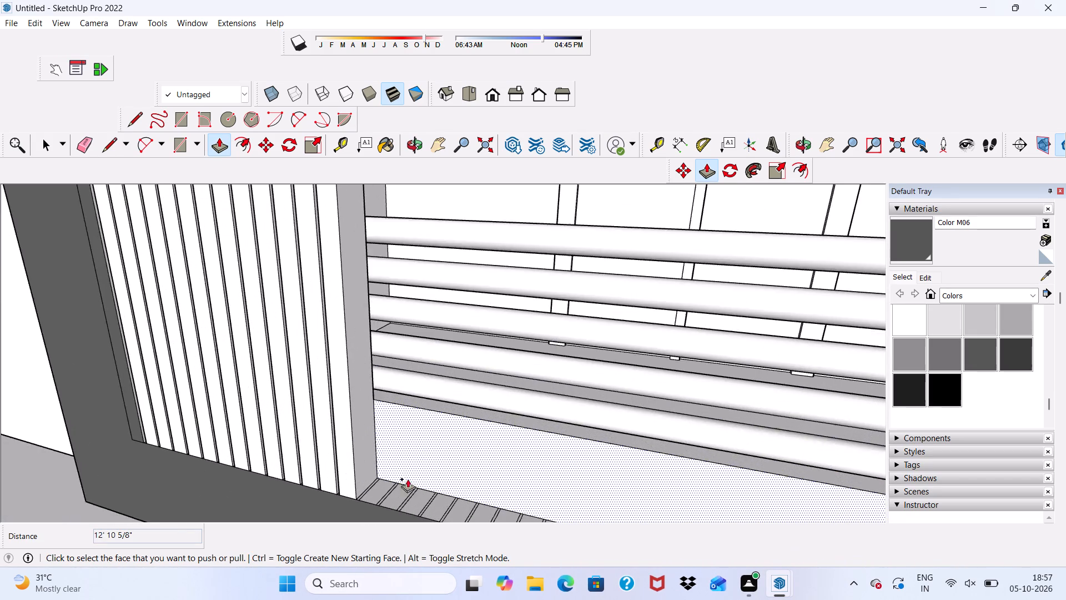
pyautogui.scroll(3, 408, 479)
pyautogui.click(367, 492)
pyautogui.scroll(-4, 344, 412)
pyautogui.scroll(1, 349, 397)
pyautogui.scroll(-11, 345, 313)
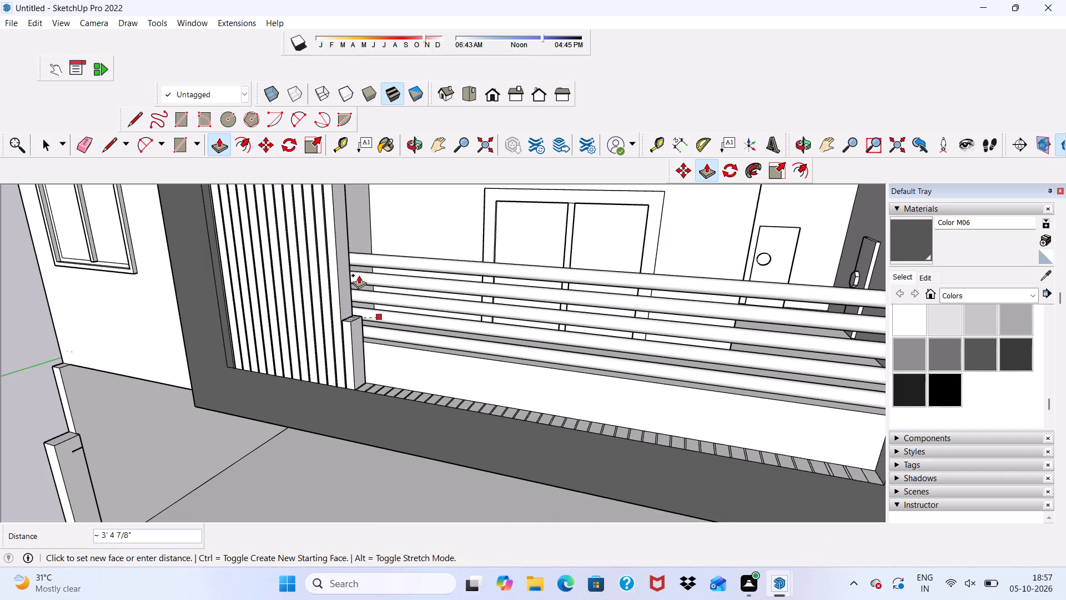
pyautogui.scroll(2, 421, 158)
pyautogui.scroll(-9, 262, 282)
pyautogui.scroll(9, 312, 242)
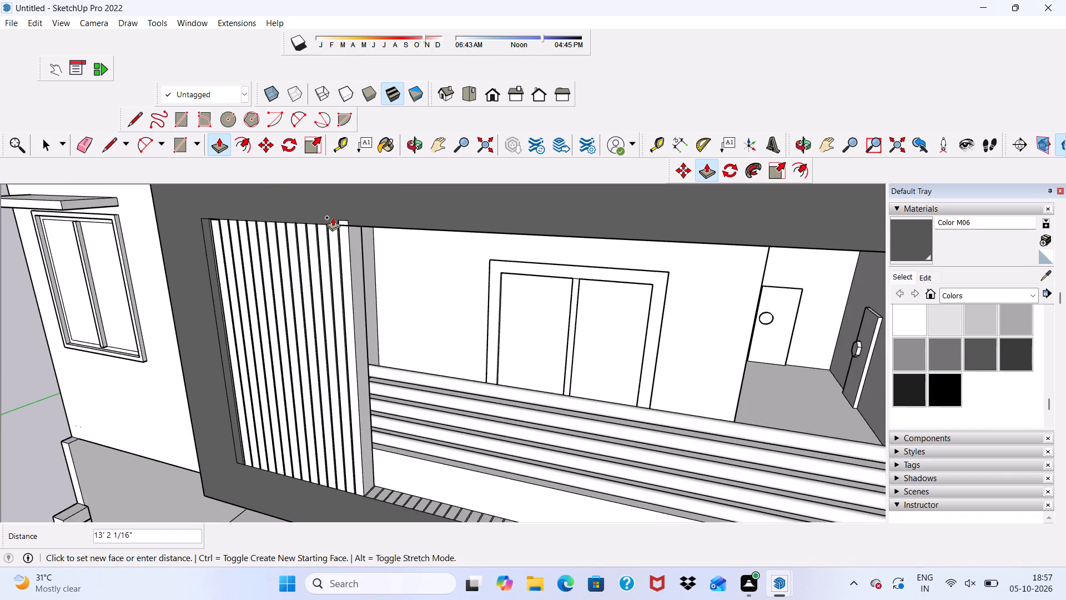
pyautogui.scroll(7, 334, 218)
pyautogui.click(335, 224)
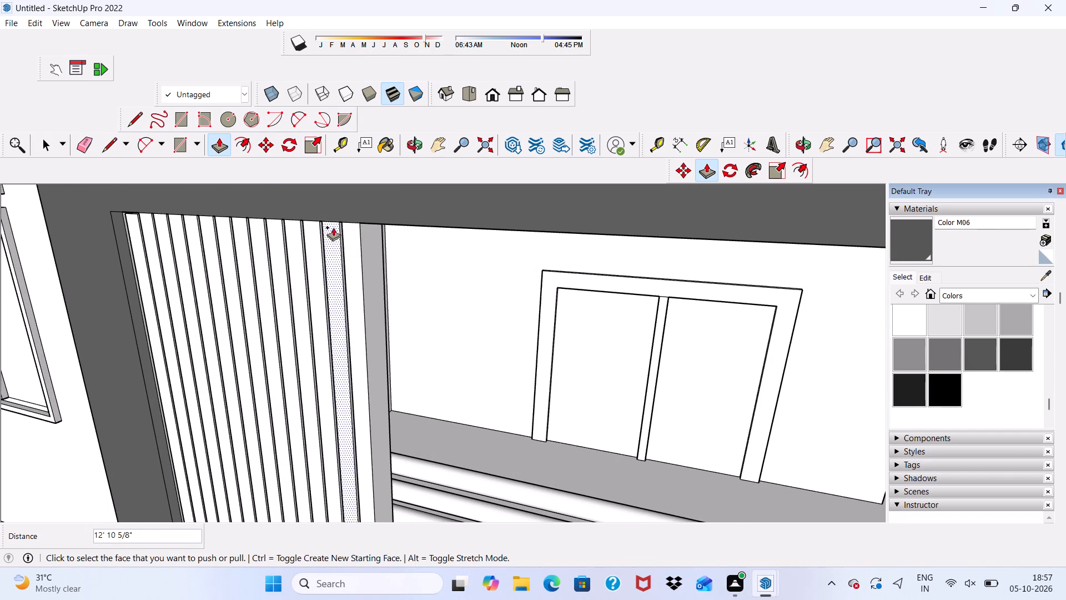
# Extrude the sill rectangle beside the fourteenth post up 12' 10 5/8" to the frame's top edge as the fifteenth post.
pyautogui.scroll(-8, 387, 318)
pyautogui.scroll(14, 412, 496)
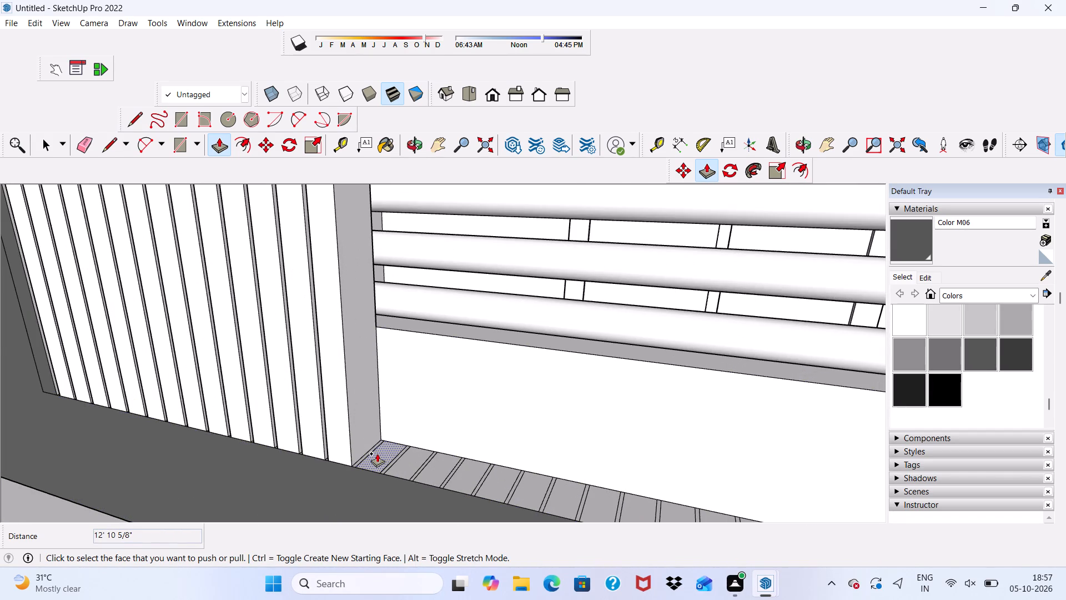
pyautogui.click(377, 453)
pyautogui.scroll(-2, 344, 392)
pyautogui.scroll(1, 344, 392)
pyautogui.scroll(-19, 344, 392)
pyautogui.scroll(2, 351, 257)
pyautogui.scroll(-2, 365, 312)
pyautogui.scroll(1, 386, 359)
pyautogui.scroll(-2, 390, 366)
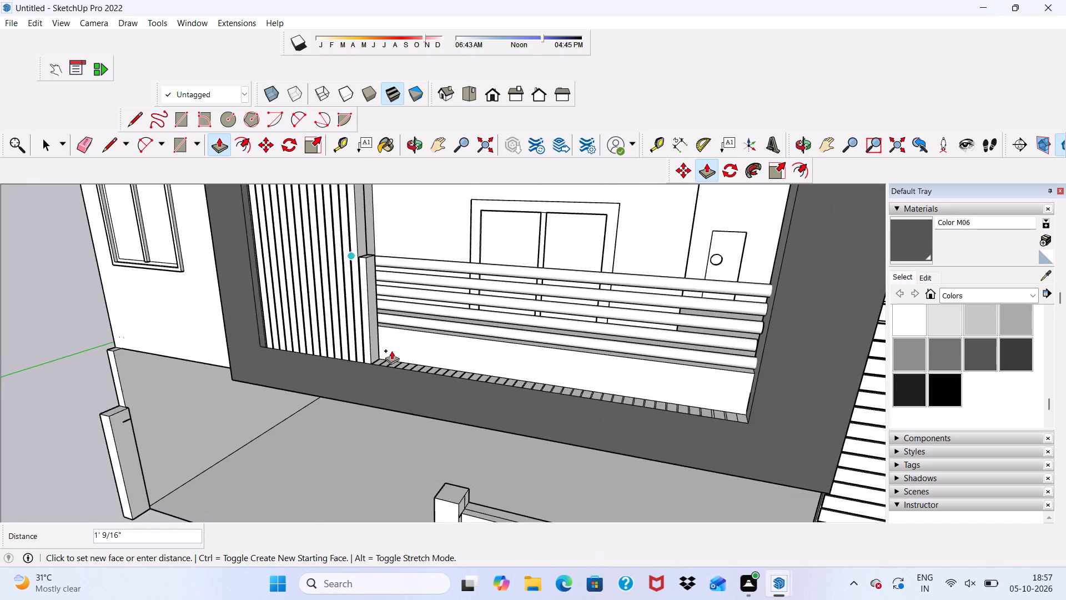
pyautogui.scroll(-4, 391, 351)
pyautogui.scroll(12, 381, 245)
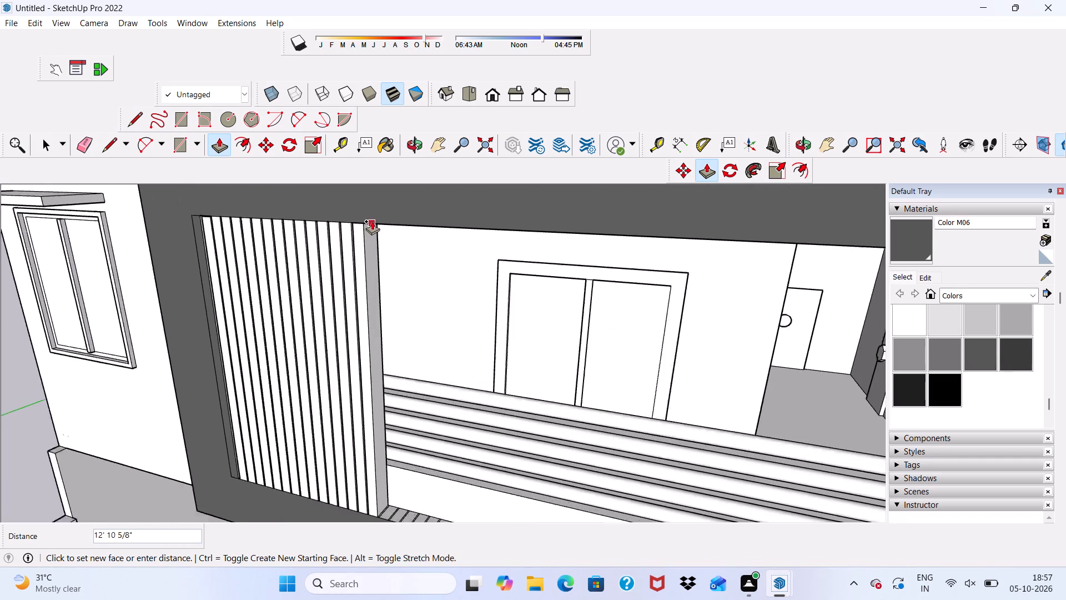
pyautogui.scroll(5, 372, 221)
pyautogui.click(347, 225)
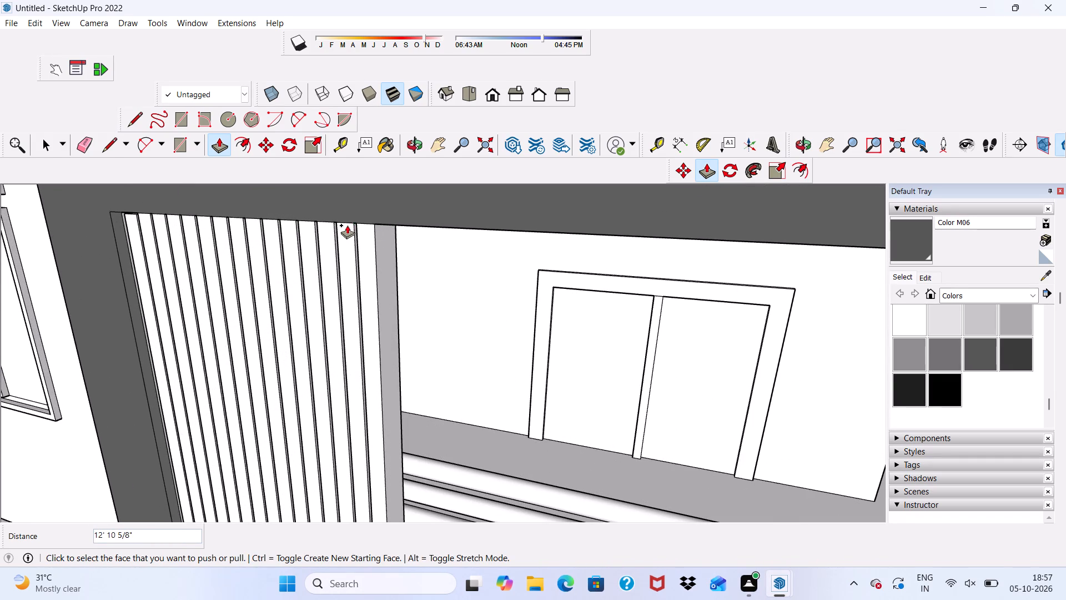
# Push/Pull the sill rectangle beside the fifteenth post up 12' 10 5/8" to form the sixteenth balcony post.
pyautogui.scroll(-14, 348, 276)
pyautogui.scroll(14, 439, 476)
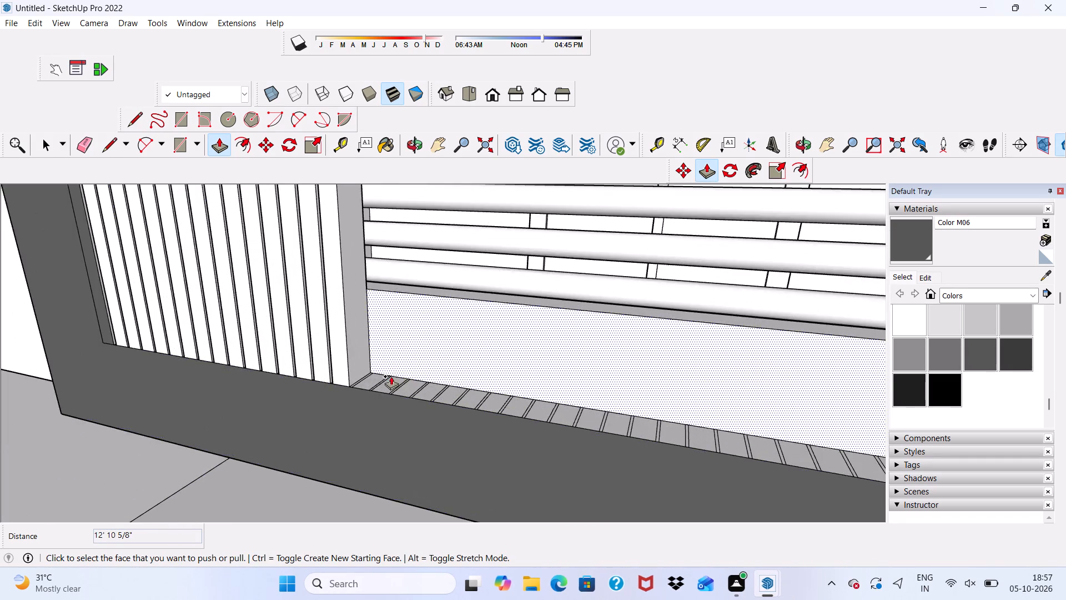
pyautogui.scroll(3, 391, 376)
pyautogui.click(357, 382)
pyautogui.scroll(-6, 351, 366)
pyautogui.scroll(1, 349, 364)
pyautogui.scroll(-7, 351, 360)
pyautogui.scroll(2, 332, 312)
pyautogui.scroll(-7, 354, 308)
pyautogui.scroll(2, 370, 273)
pyautogui.scroll(-20, 357, 279)
pyautogui.scroll(-1, 357, 279)
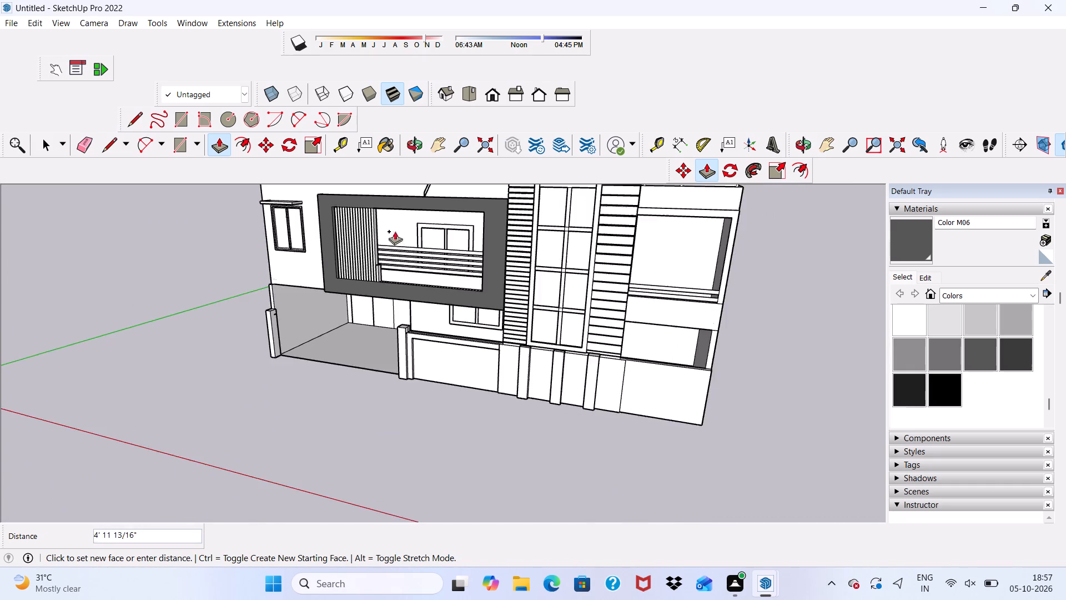
pyautogui.scroll(16, 374, 215)
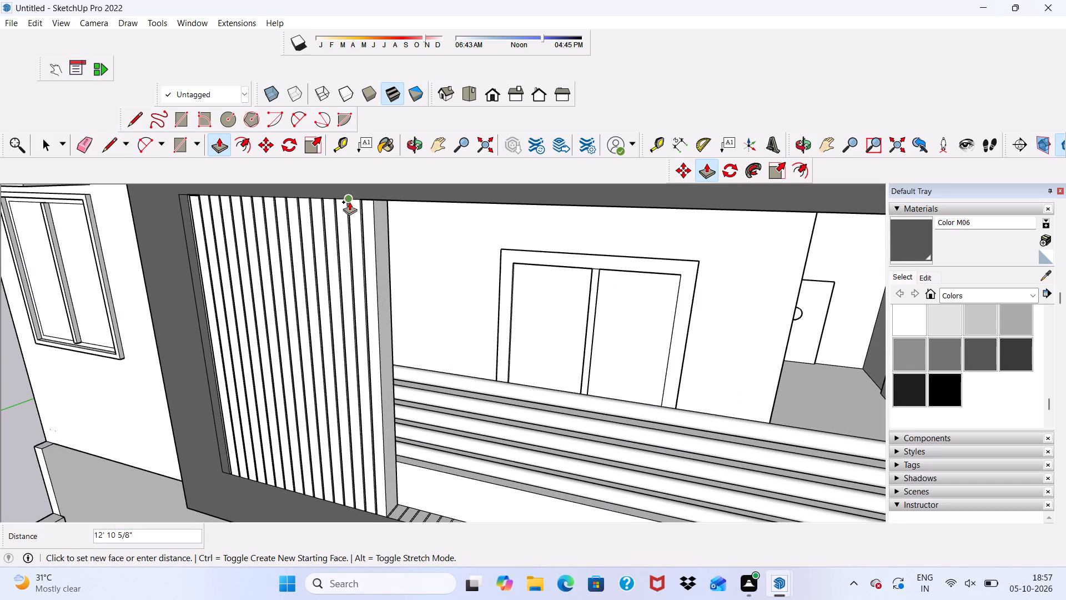
pyautogui.click(351, 198)
# Raise the sill rectangle beside the sixteenth post by 12' 10 5/8" to the frame's top edge as the seventeenth post.
pyautogui.scroll(-5, 399, 321)
pyautogui.scroll(6, 389, 477)
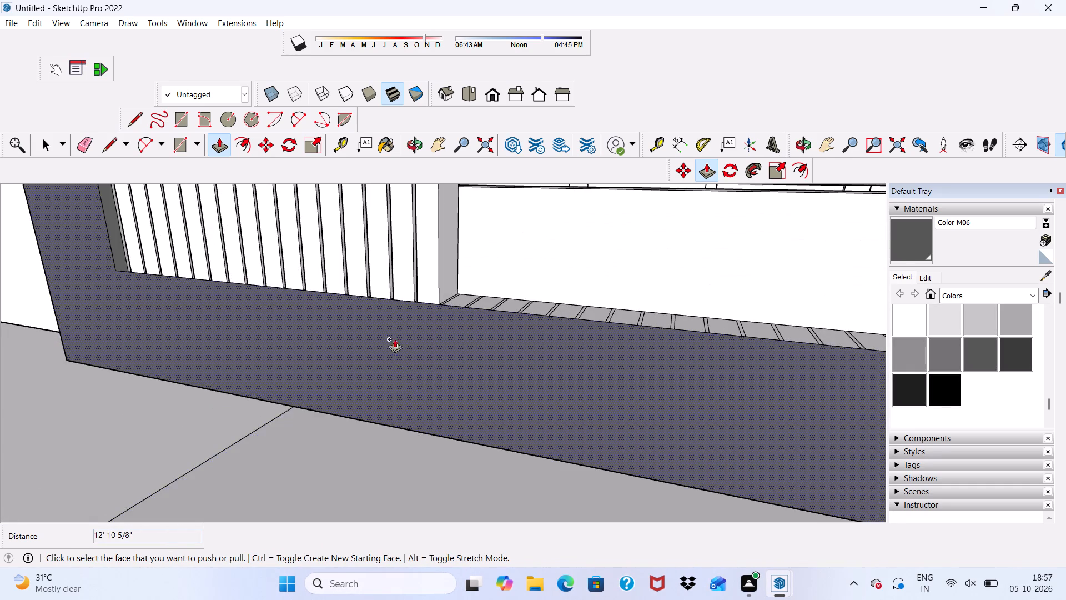
pyautogui.scroll(8, 515, 282)
pyautogui.click(430, 312)
pyautogui.scroll(-7, 427, 308)
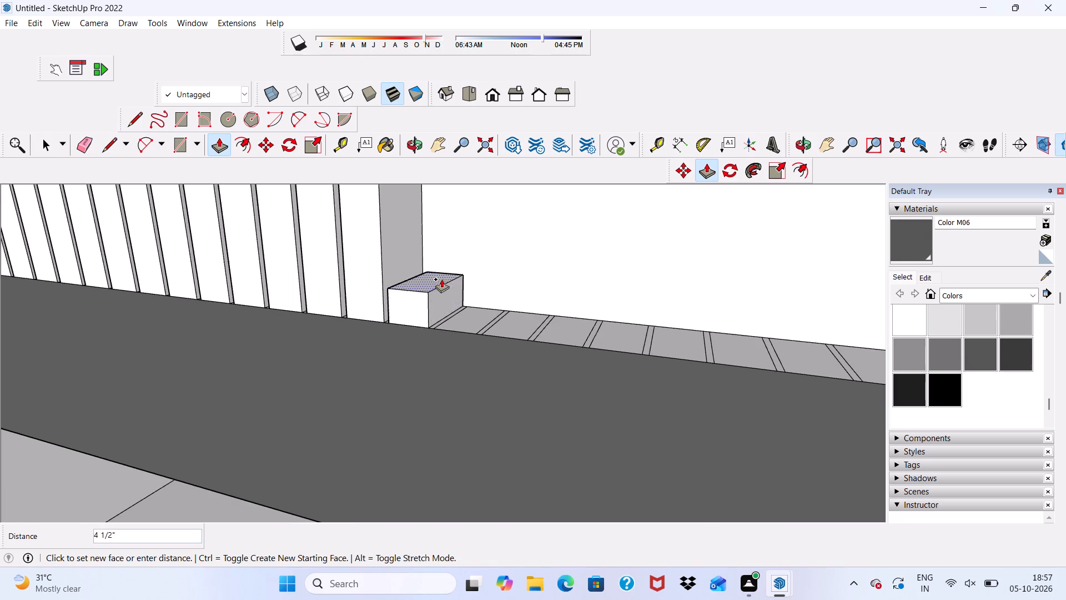
pyautogui.scroll(-20, 441, 279)
pyautogui.scroll(-6, 441, 279)
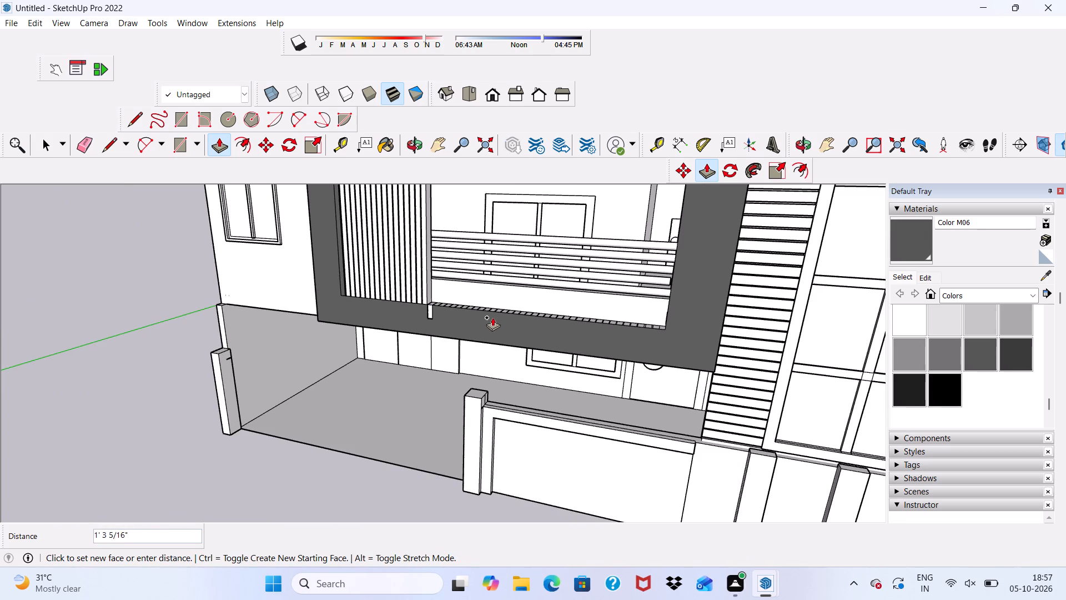
pyautogui.scroll(2, 759, 314)
pyautogui.moveTo(755, 311); pyautogui.dragTo(751, 320, button='middle')
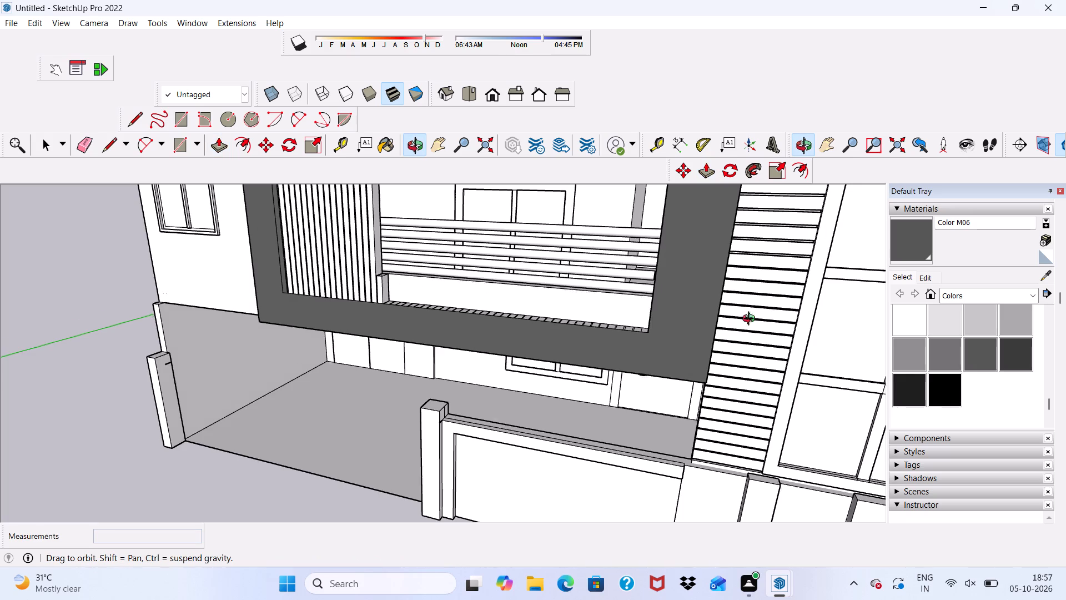
pyautogui.moveTo(751, 320); pyautogui.dragTo(546, 429, button='middle')
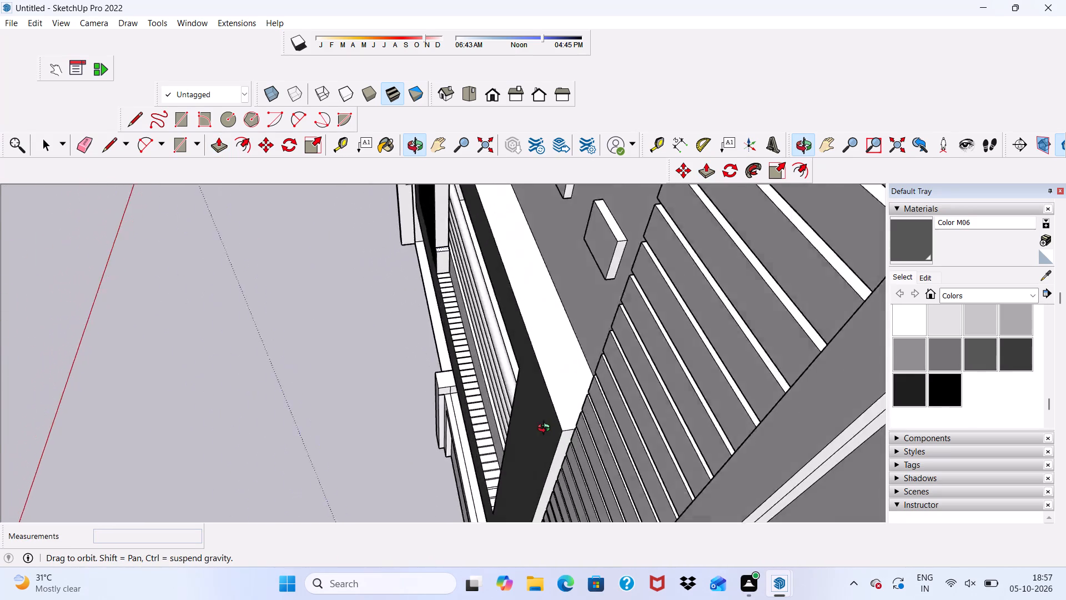
pyautogui.moveTo(546, 429); pyautogui.dragTo(626, 317, button='middle')
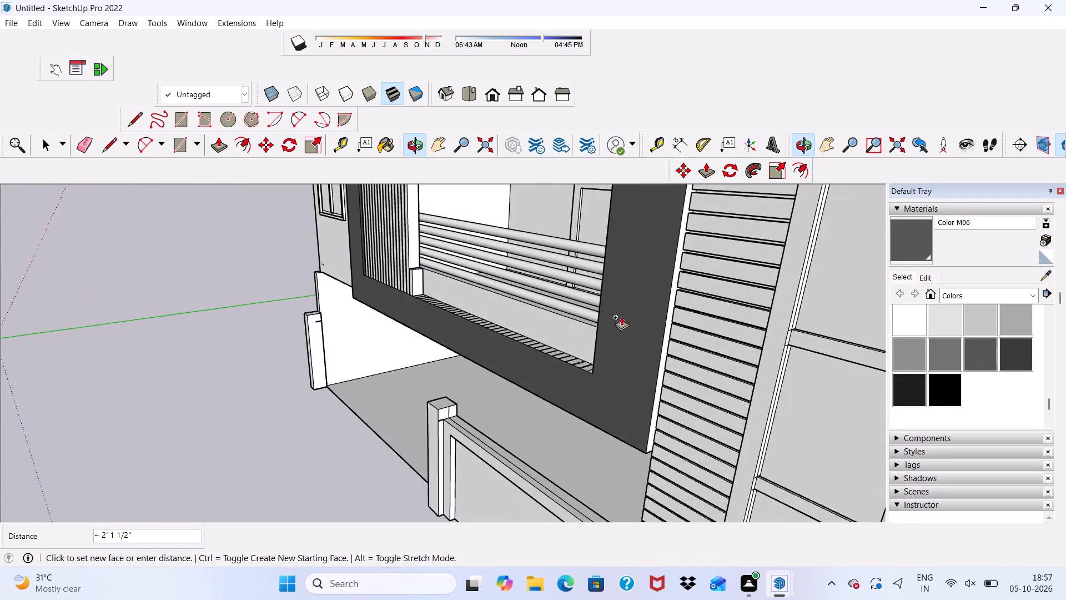
pyautogui.scroll(9, 472, 283)
pyautogui.scroll(-15, 435, 293)
pyautogui.scroll(1, 461, 396)
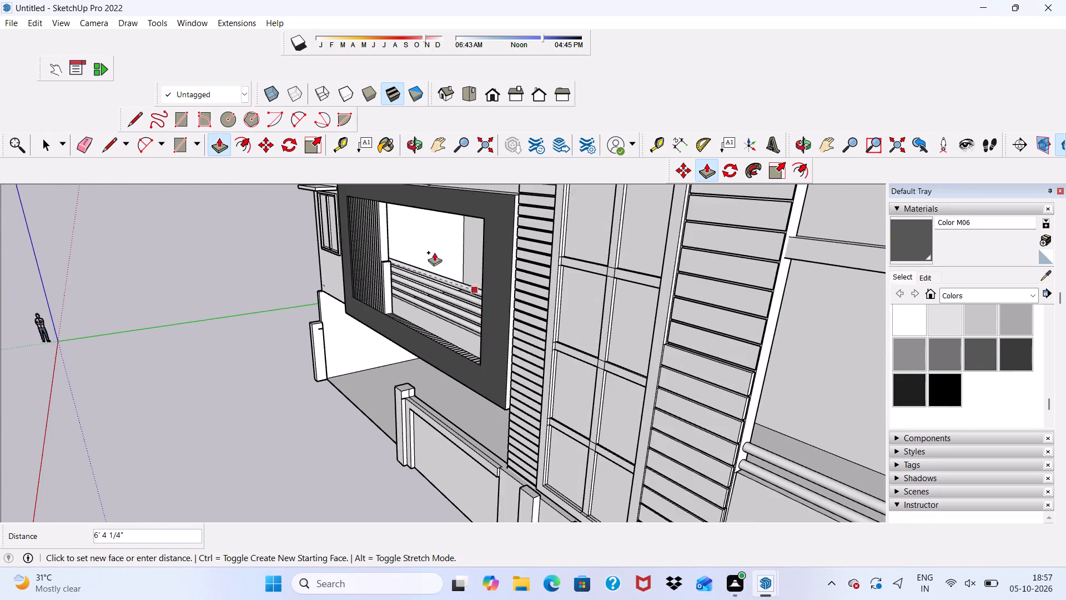
pyautogui.scroll(-4, 431, 255)
pyautogui.scroll(20, 393, 228)
pyautogui.scroll(7, 393, 228)
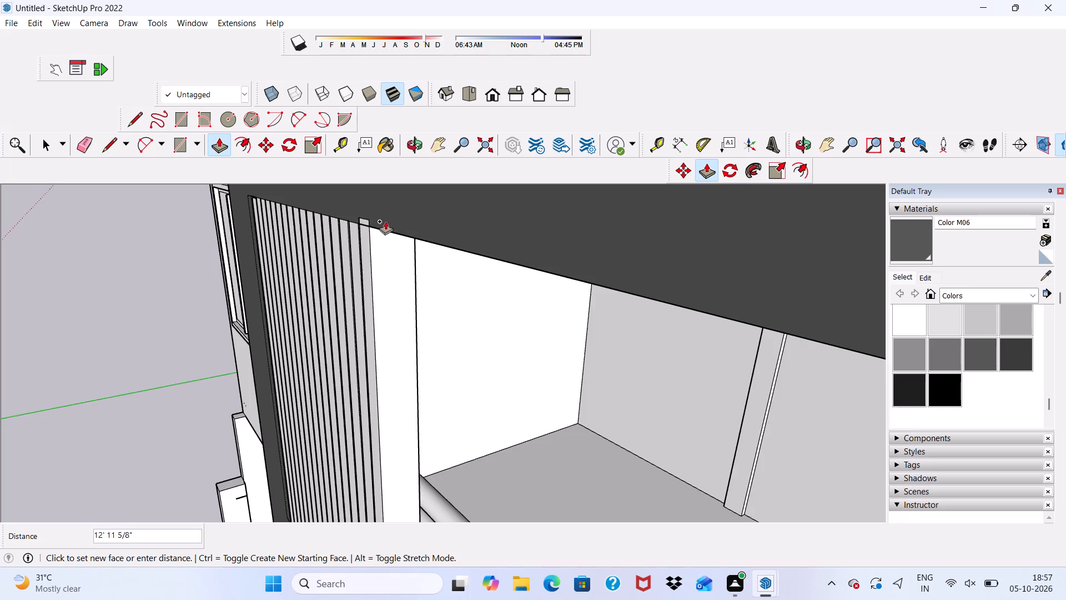
pyautogui.scroll(9, 385, 221)
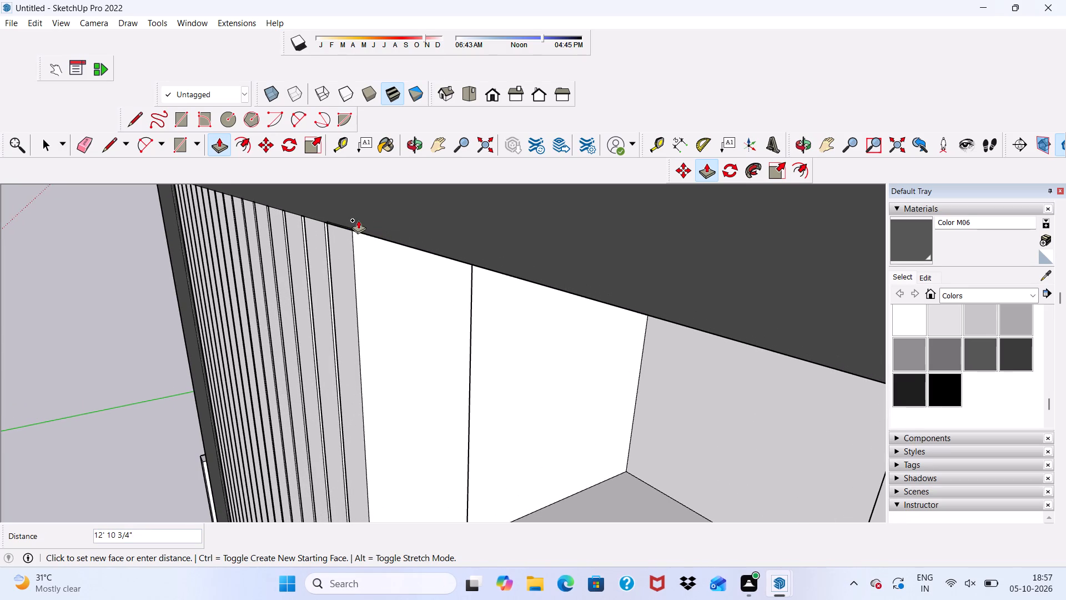
pyautogui.click(354, 222)
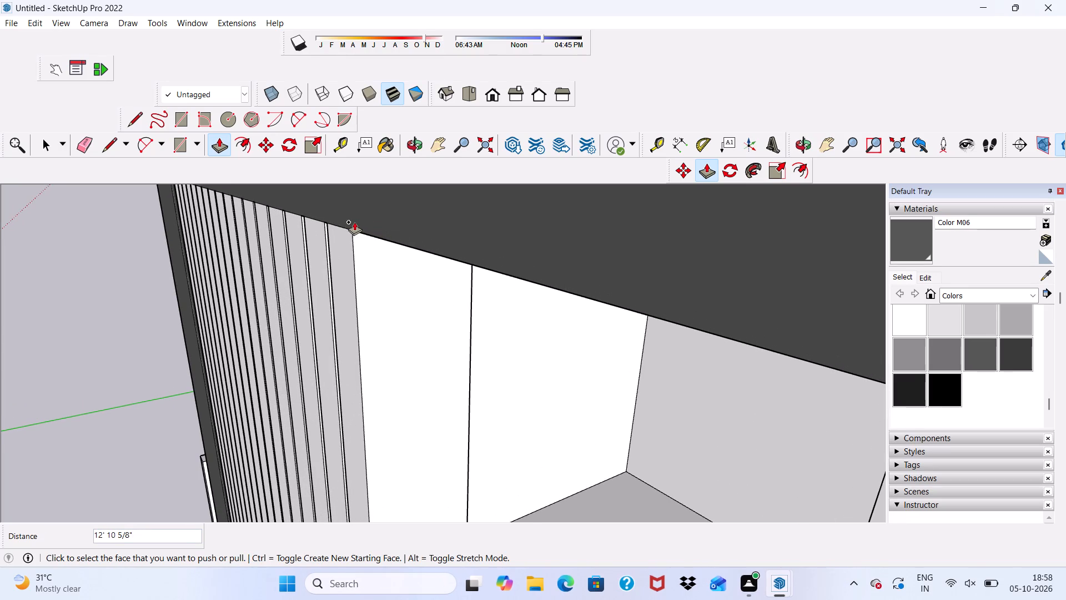
# Extrude the sill rectangle beside the seventeenth post up 12' 10 7/16" to form the eighteenth balcony post.
pyautogui.scroll(-6, 354, 222)
pyautogui.scroll(1, 325, 208)
pyautogui.scroll(-7, 331, 217)
pyautogui.scroll(1, 394, 303)
pyautogui.scroll(-11, 419, 303)
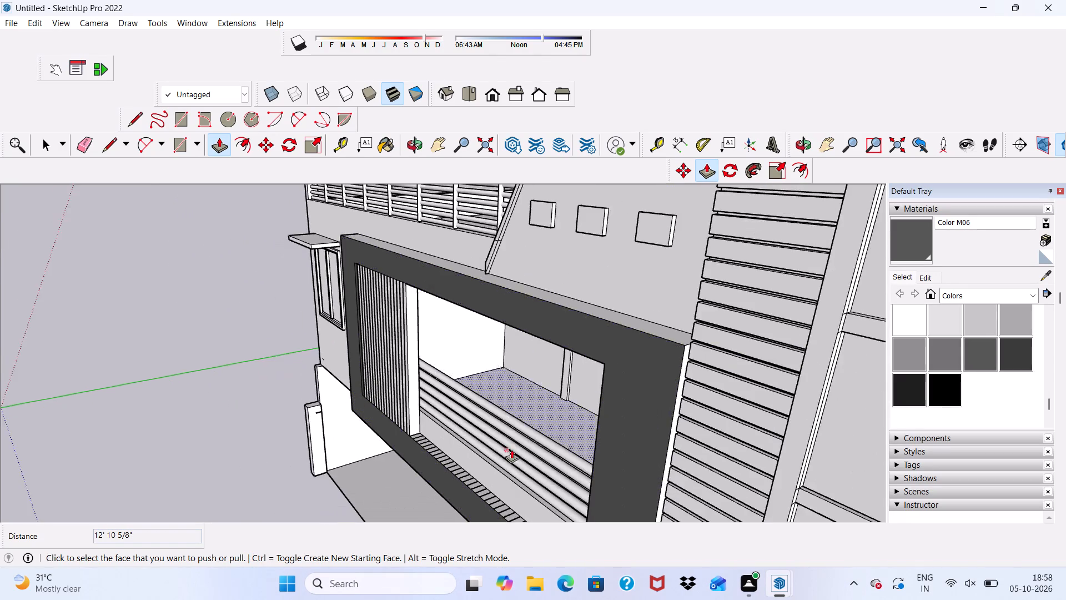
pyautogui.scroll(20, 511, 449)
pyautogui.scroll(1, 511, 449)
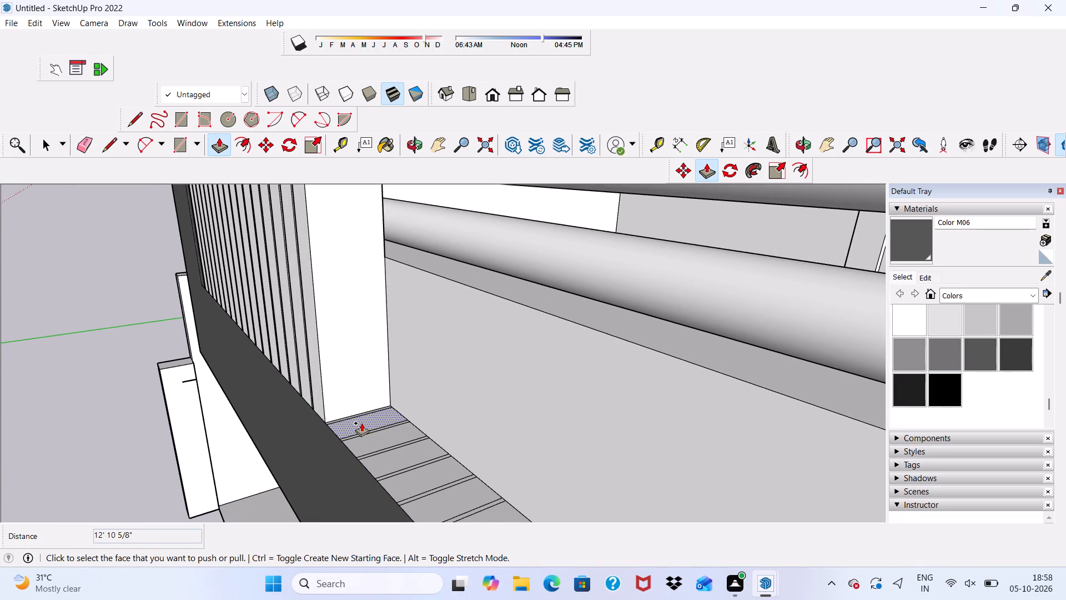
pyautogui.click(361, 423)
pyautogui.scroll(-8, 361, 383)
pyautogui.scroll(1, 405, 392)
pyautogui.scroll(-12, 406, 395)
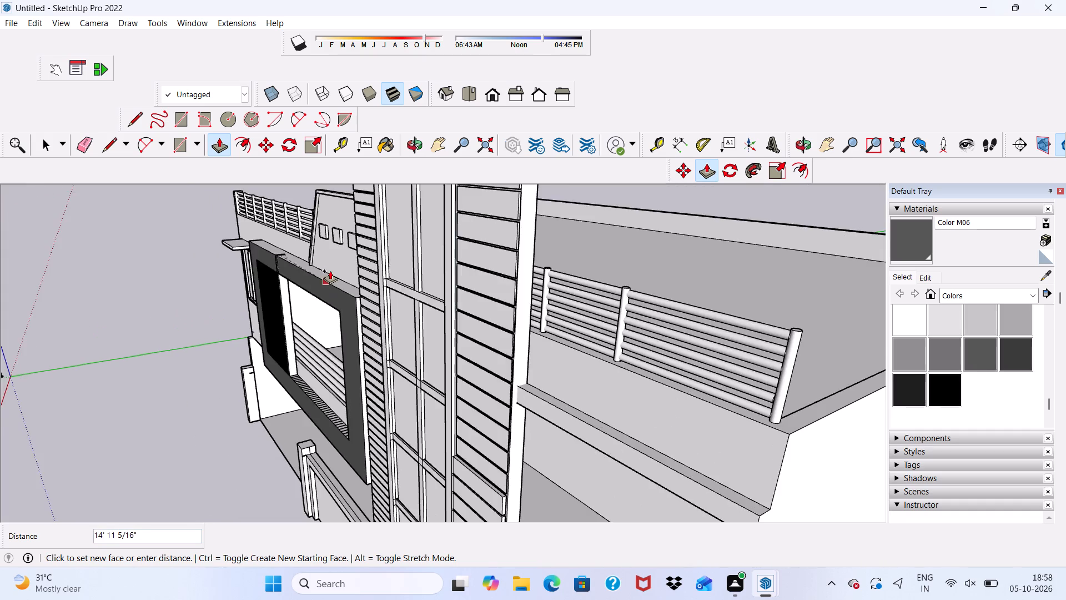
pyautogui.scroll(6, 330, 271)
pyautogui.scroll(11, 257, 304)
pyautogui.scroll(4, 258, 256)
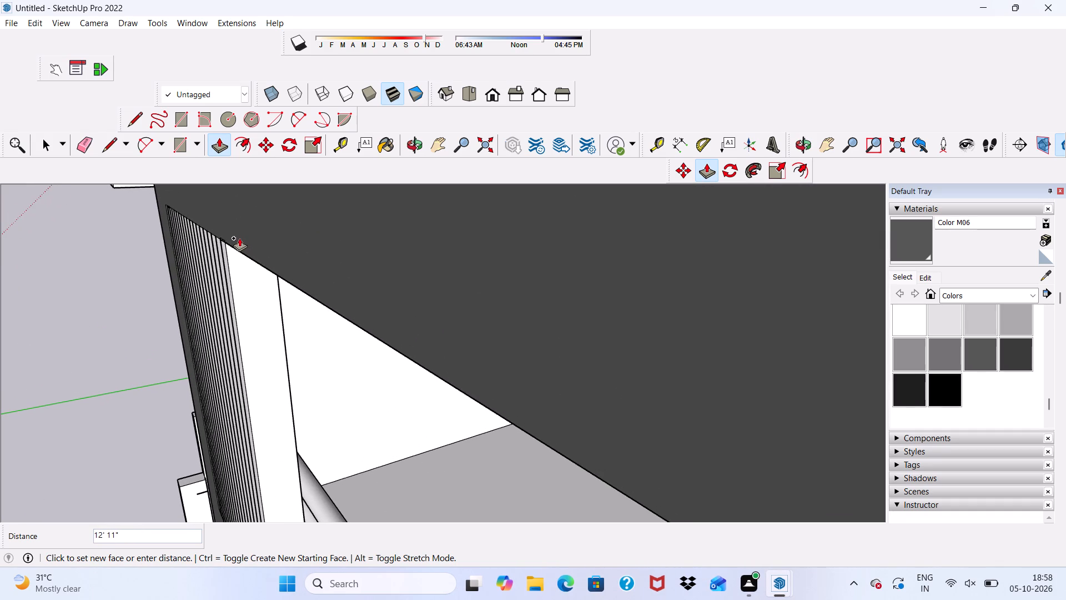
pyautogui.click(239, 240)
# Push/Pull the sill rectangle beside the eighteenth post up 12' 10 7/16" to form the nineteenth balcony post.
pyautogui.scroll(-4, 188, 282)
pyautogui.moveTo(197, 279); pyautogui.dragTo(420, 167, button='middle')
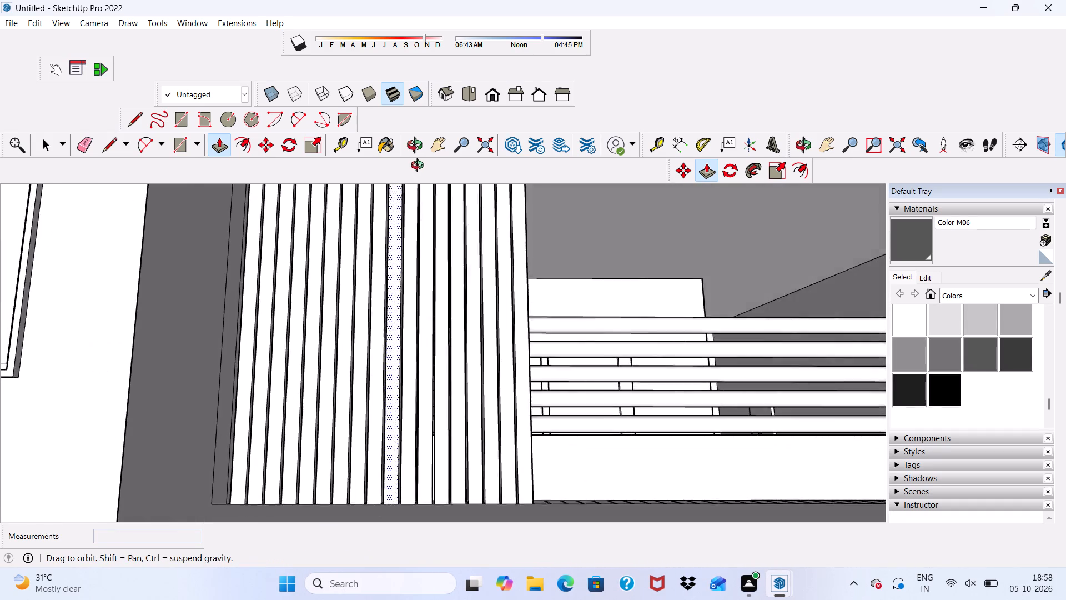
pyautogui.moveTo(420, 167); pyautogui.dragTo(617, 97, button='middle')
pyautogui.scroll(-5, 565, 179)
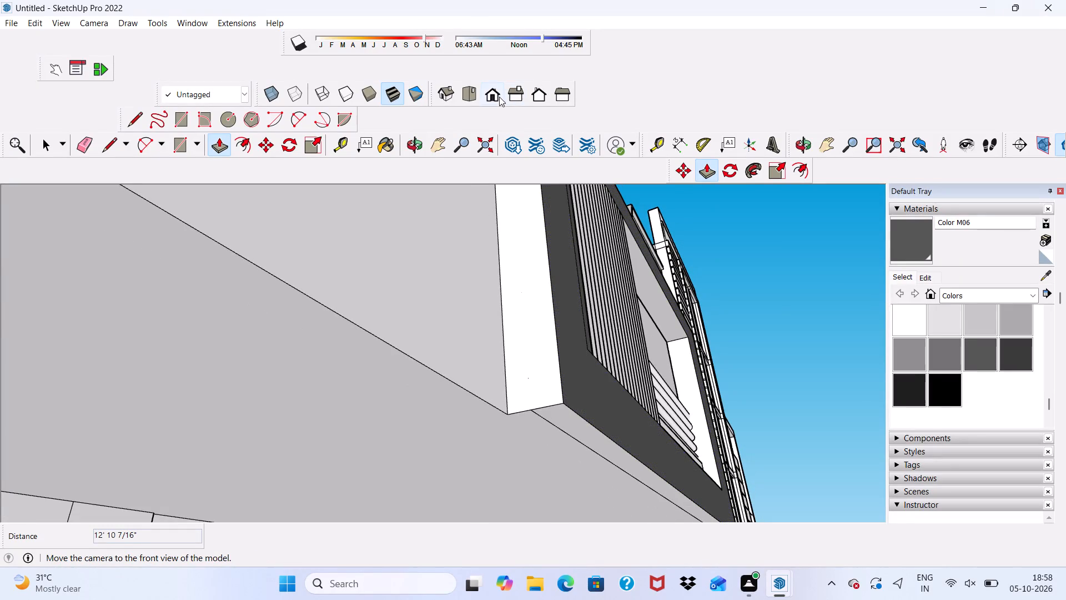
pyautogui.click(499, 97)
pyautogui.scroll(-7, 557, 172)
pyautogui.scroll(1, 634, 277)
pyautogui.moveTo(363, 387); pyautogui.dragTo(320, 461, button='middle')
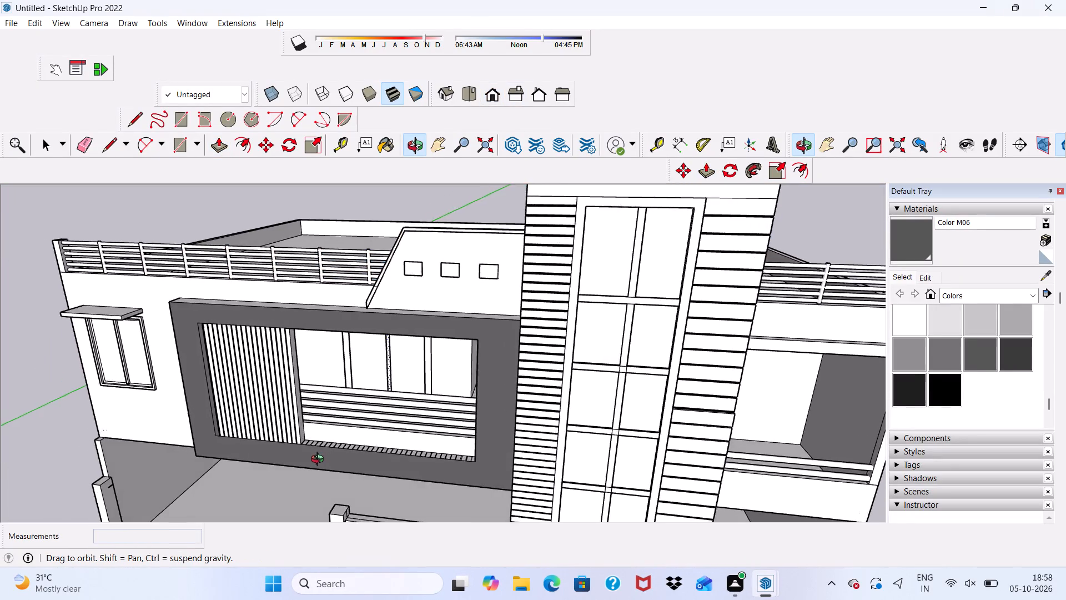
pyautogui.moveTo(320, 461); pyautogui.dragTo(320, 459, button='middle')
pyautogui.scroll(20, 323, 447)
pyautogui.click(220, 433)
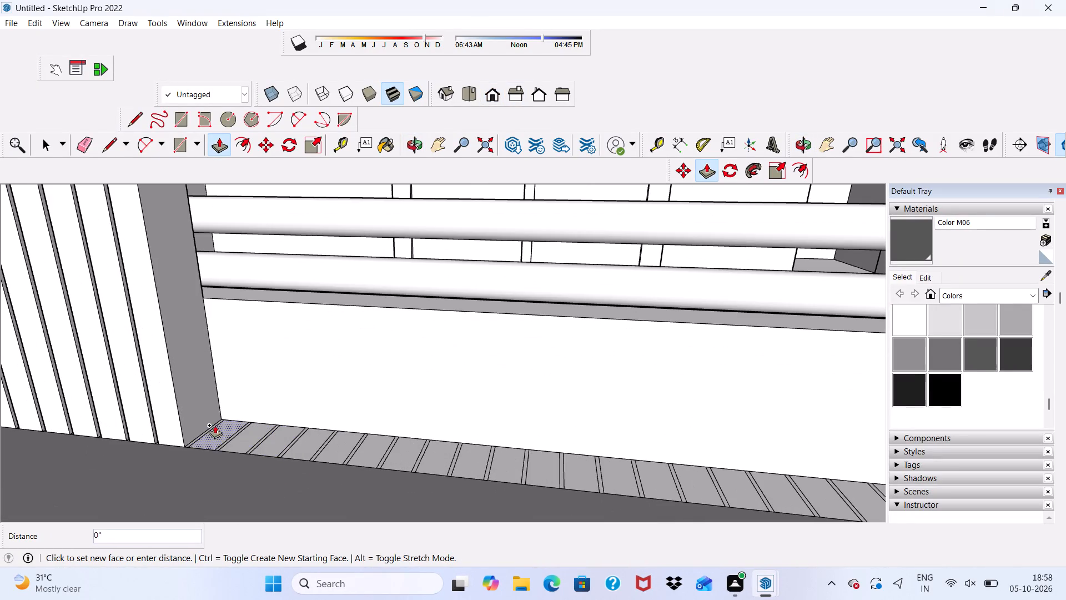
pyautogui.scroll(-3, 215, 425)
pyautogui.scroll(1, 217, 423)
pyautogui.scroll(-15, 224, 421)
pyautogui.scroll(1, 325, 368)
pyautogui.scroll(-10, 329, 371)
pyautogui.scroll(4, 457, 167)
pyautogui.scroll(14, 364, 246)
pyautogui.scroll(-4, 179, 222)
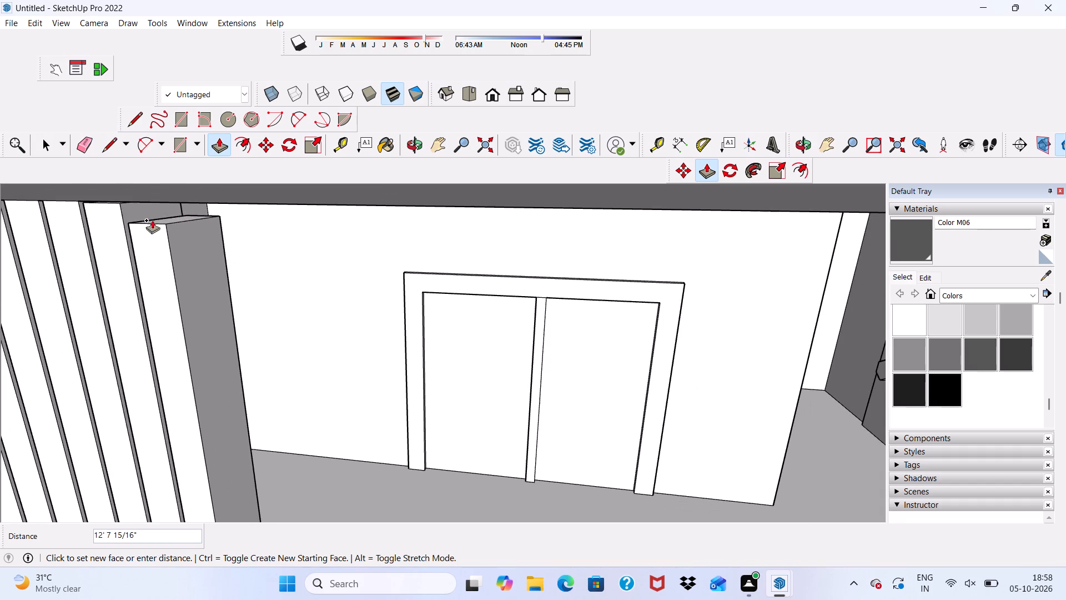
pyautogui.click(113, 202)
# Raise the sill rectangle beside the nineteenth post by 12' 10 7/16", level with its neighbour, as the twentieth post.
pyautogui.scroll(-4, 130, 230)
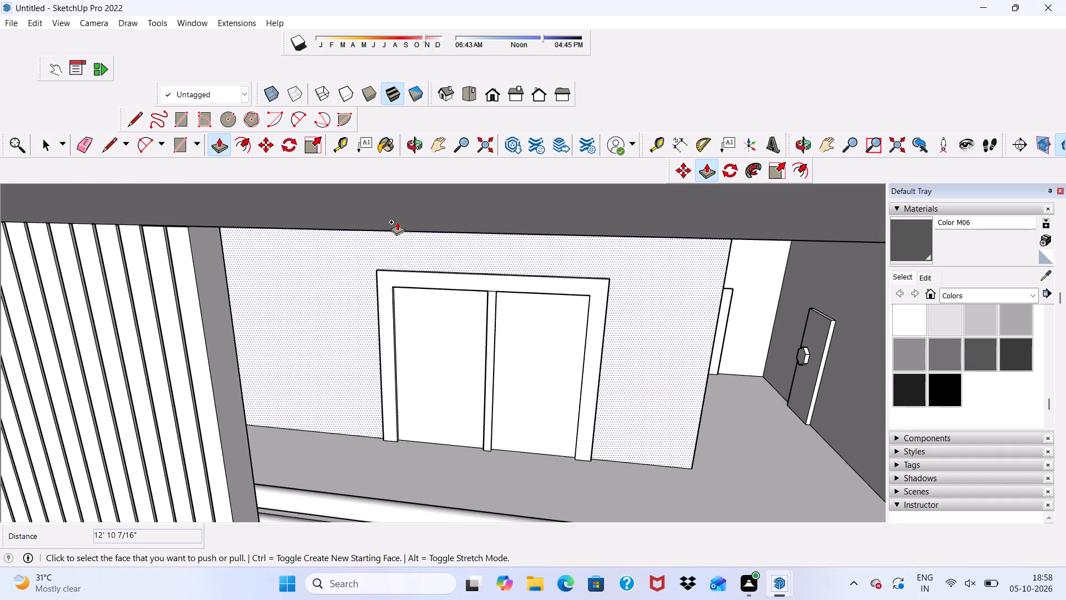
pyautogui.scroll(-14, 397, 222)
pyautogui.scroll(18, 413, 391)
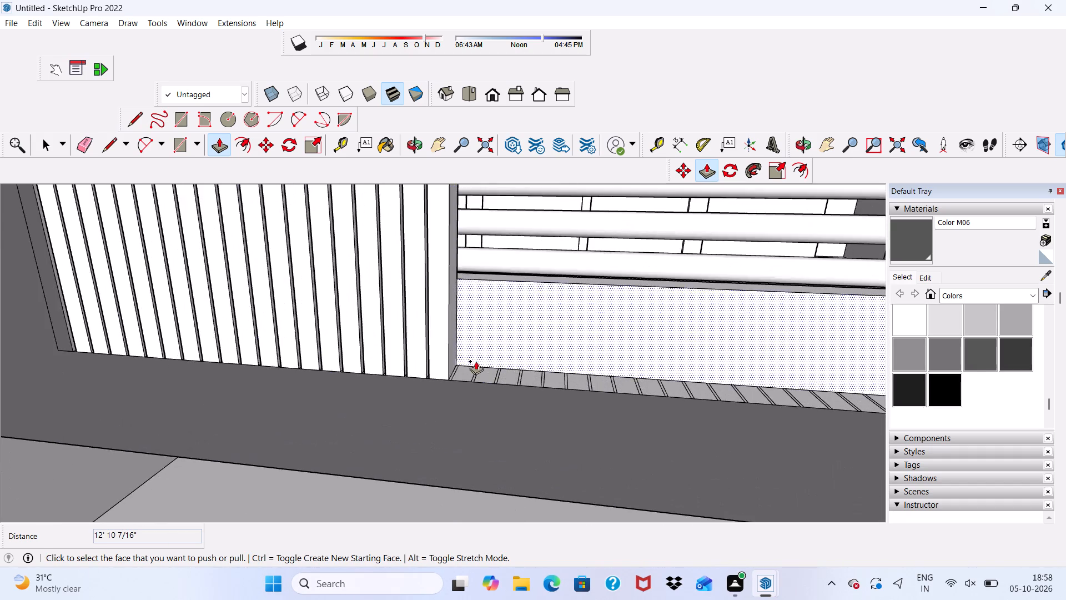
pyautogui.scroll(3, 476, 361)
pyautogui.click(459, 379)
pyautogui.scroll(-17, 464, 373)
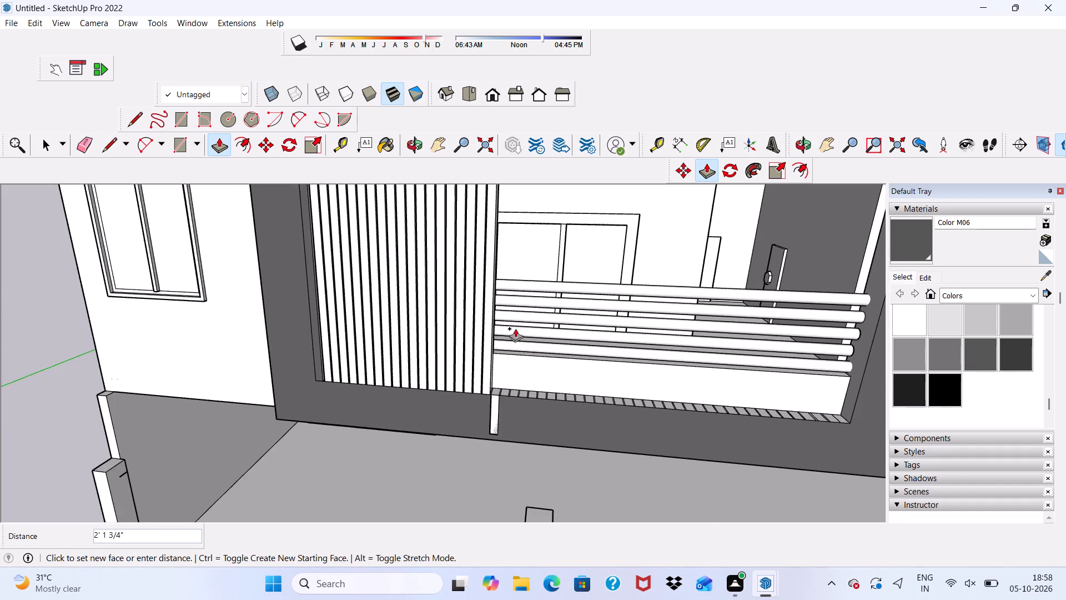
pyautogui.scroll(-4, 515, 328)
pyautogui.scroll(1, 513, 316)
pyautogui.scroll(-3, 513, 315)
pyautogui.scroll(12, 504, 259)
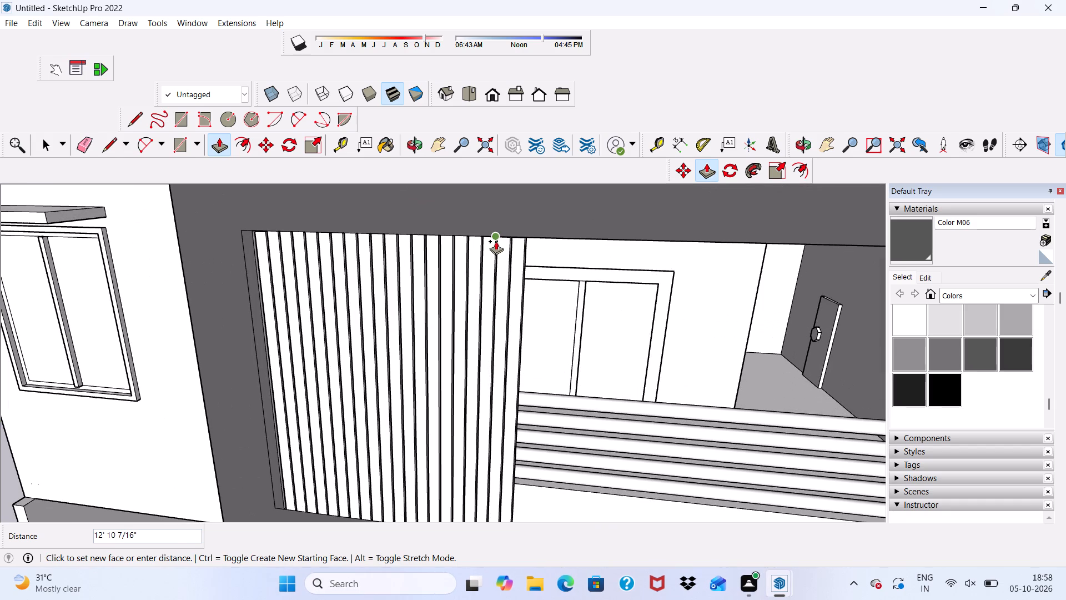
pyautogui.click(496, 241)
# Extrude the sill rectangle beside the twentieth post up 12' 10 7/16" to form the twenty-first balcony post.
pyautogui.scroll(-3, 509, 283)
pyautogui.moveTo(550, 313); pyautogui.dragTo(521, 281, button='middle')
pyautogui.scroll(6, 516, 402)
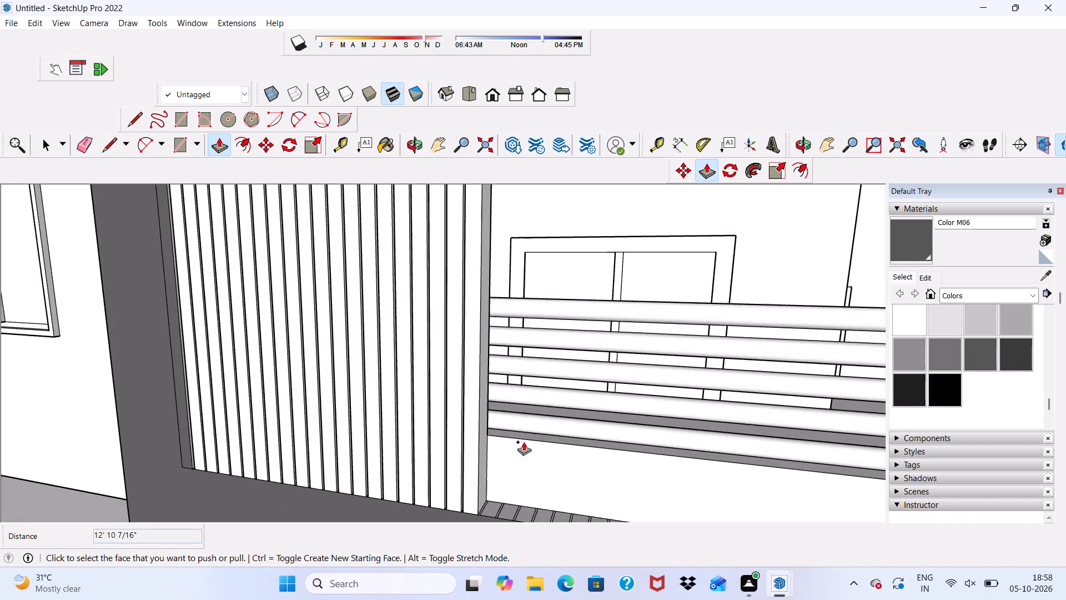
pyautogui.scroll(4, 524, 442)
pyautogui.scroll(3, 484, 516)
pyautogui.scroll(-10, 466, 493)
pyautogui.scroll(8, 493, 460)
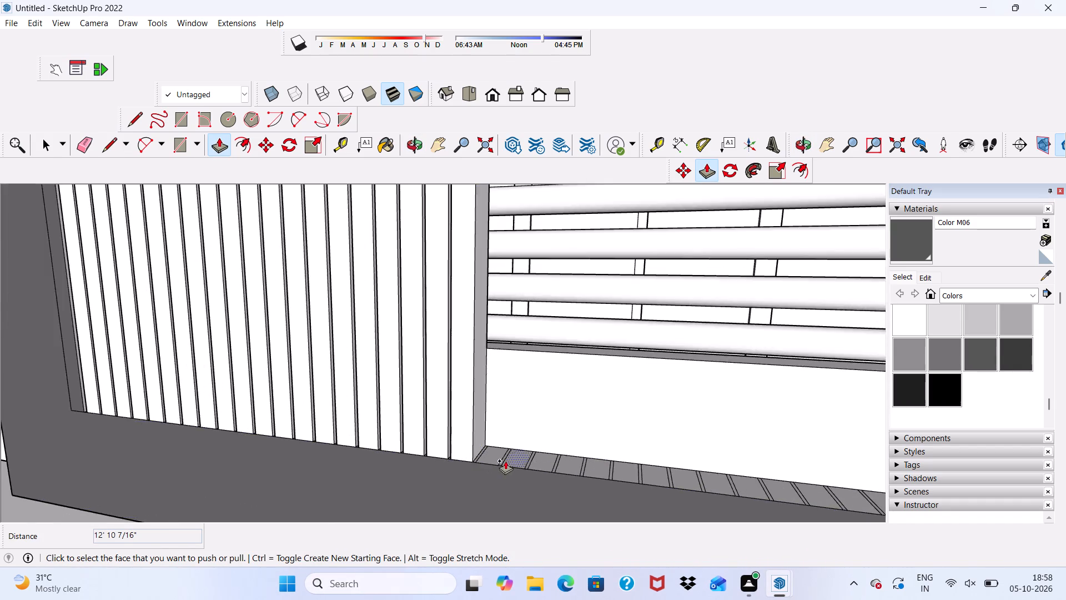
pyautogui.scroll(2, 505, 461)
pyautogui.click(479, 455)
pyautogui.scroll(-9, 474, 438)
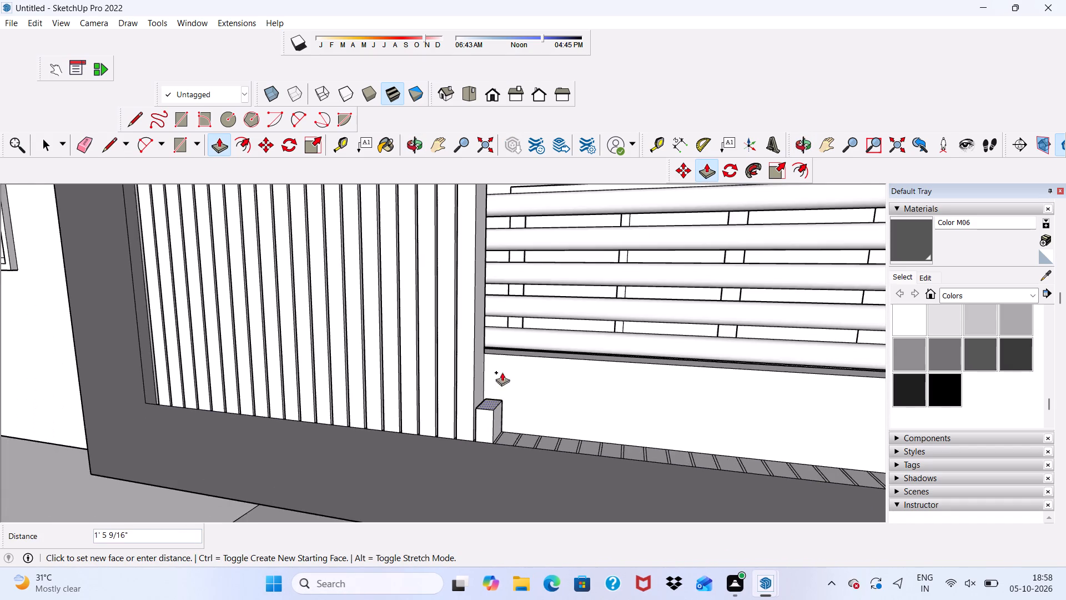
pyautogui.scroll(-8, 502, 372)
pyautogui.scroll(1, 542, 449)
pyautogui.scroll(-6, 549, 463)
pyautogui.scroll(6, 507, 232)
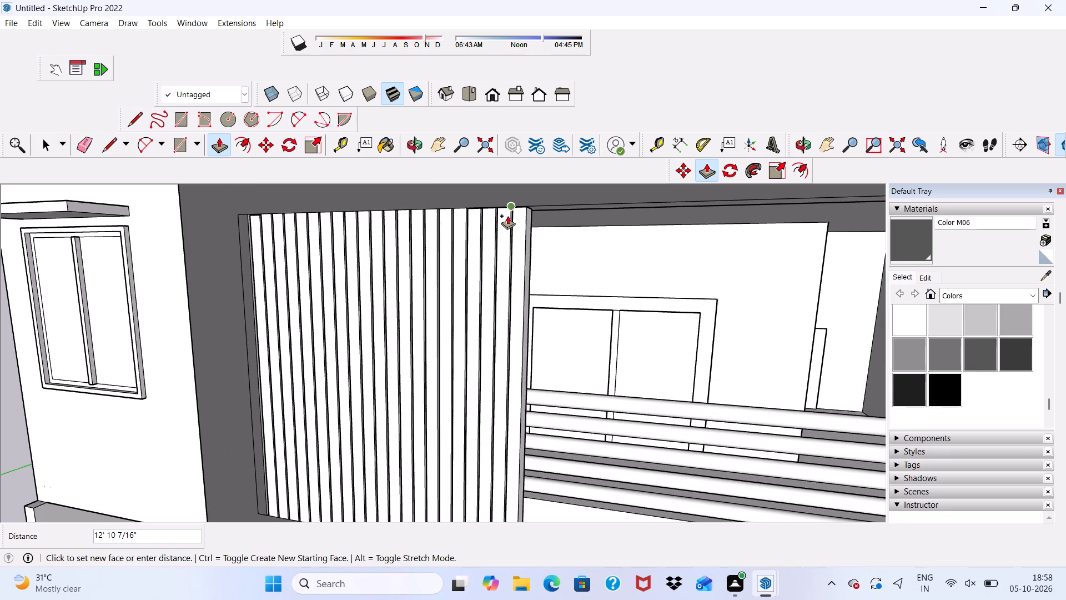
pyautogui.click(507, 216)
# Push/Pull the sill rectangle beside the twenty-first post up 12' 10 7/16" to form the twenty-second balcony post.
pyautogui.scroll(-10, 507, 216)
pyautogui.scroll(9, 557, 456)
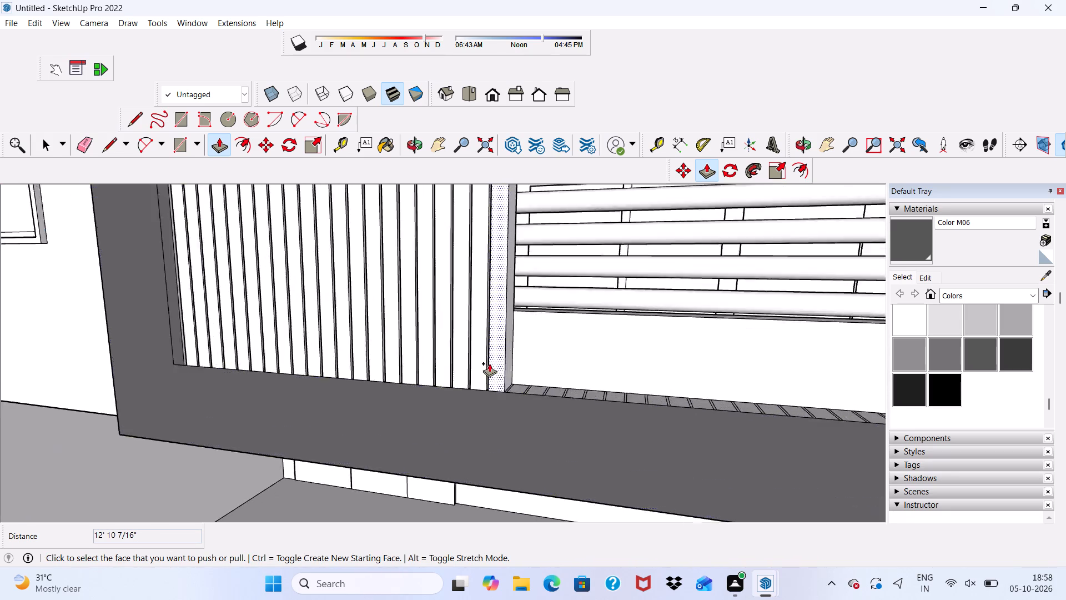
pyautogui.scroll(7, 489, 363)
pyautogui.click(531, 397)
pyautogui.scroll(-5, 534, 358)
pyautogui.scroll(1, 537, 355)
pyautogui.scroll(-1, 548, 301)
pyautogui.scroll(1, 546, 308)
pyautogui.scroll(-6, 544, 317)
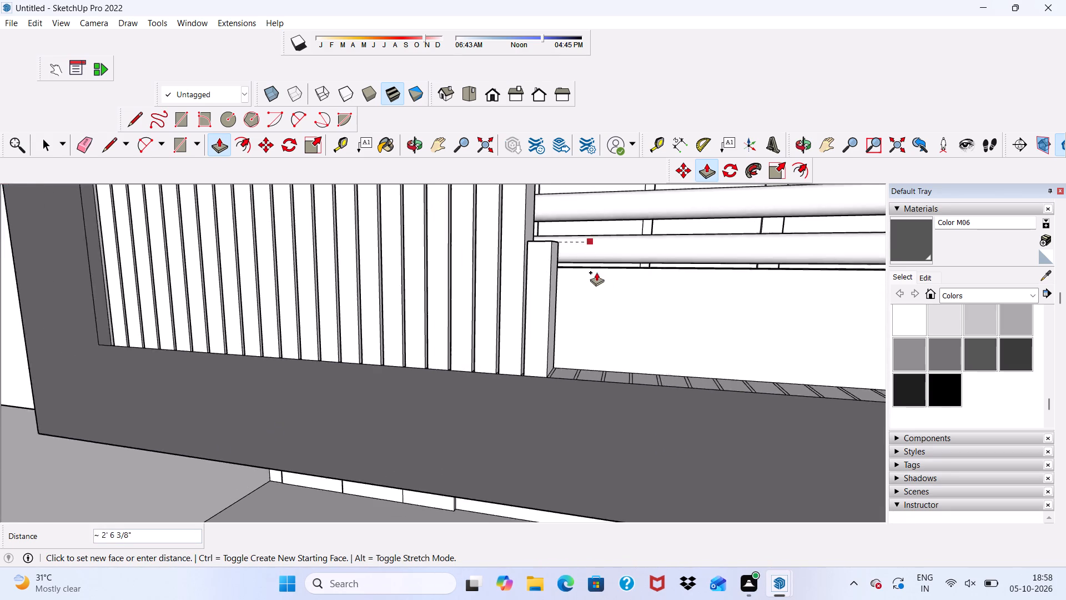
pyautogui.scroll(-4, 596, 272)
pyautogui.scroll(1, 526, 258)
pyautogui.scroll(-12, 494, 290)
pyautogui.scroll(4, 561, 208)
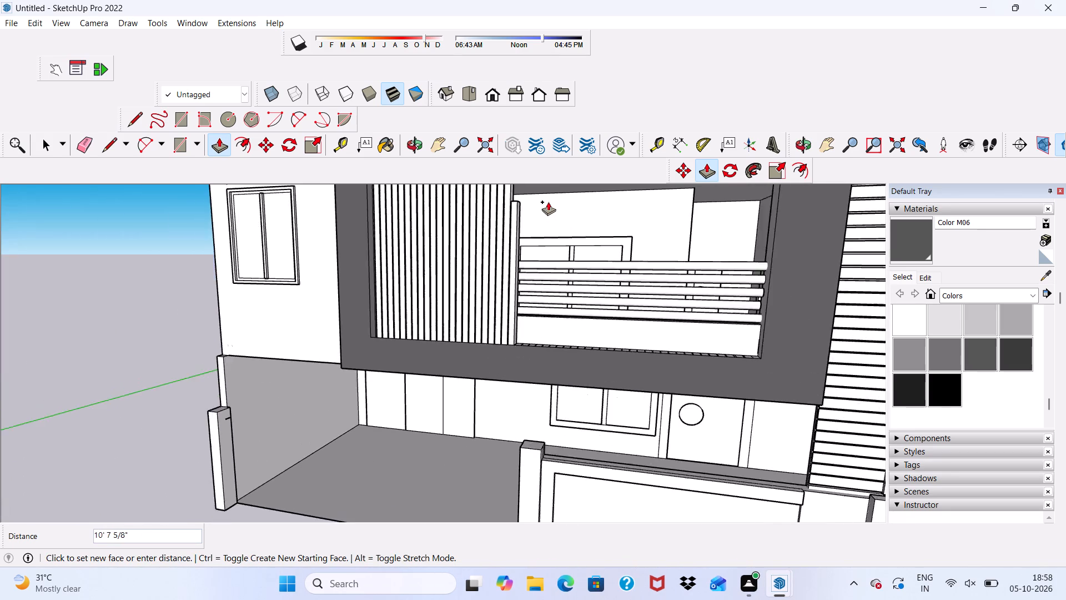
pyautogui.scroll(-10, 548, 202)
pyautogui.scroll(9, 572, 218)
pyautogui.scroll(4, 523, 218)
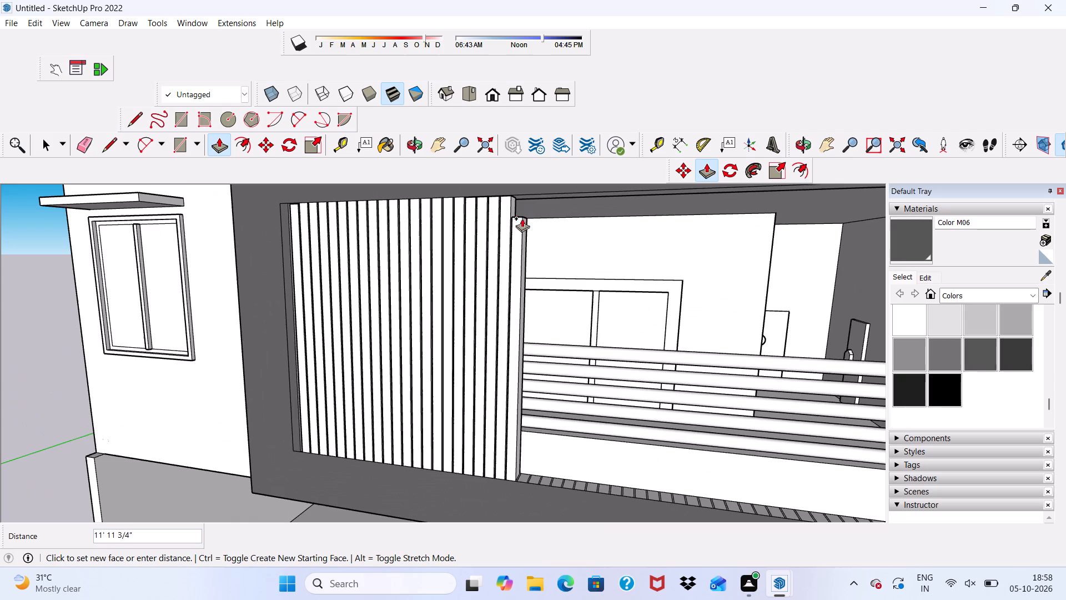
pyautogui.scroll(2, 511, 213)
pyautogui.click(500, 191)
pyautogui.scroll(-2, 534, 229)
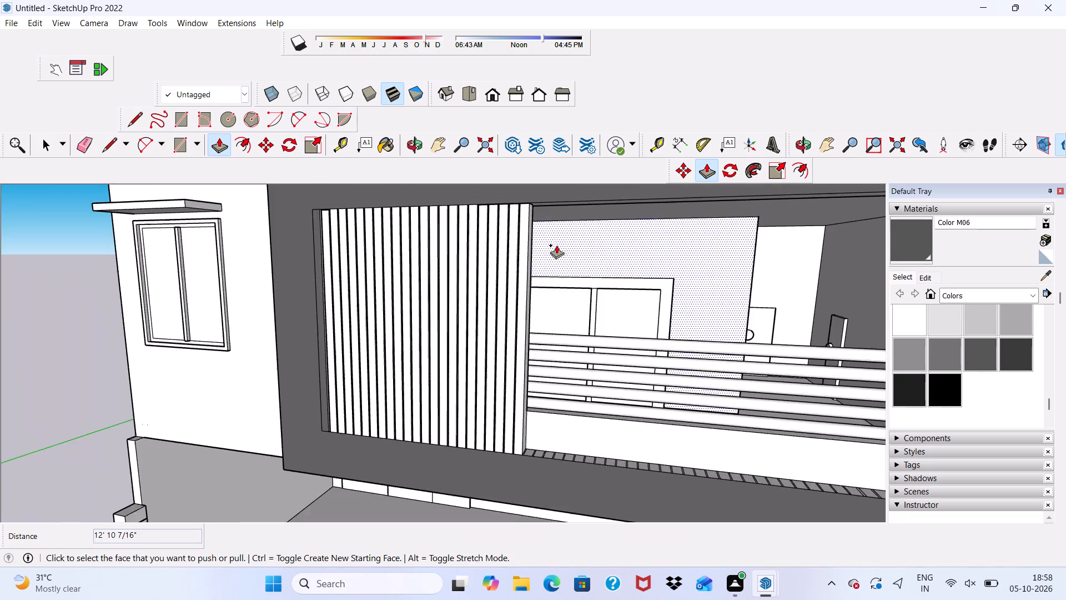
# Inspect the completed row of balcony posts and the house front from the front view and several angles.
pyautogui.scroll(-1, 556, 245)
pyautogui.moveTo(561, 249); pyautogui.dragTo(625, 247, button='middle')
pyautogui.click(487, 96)
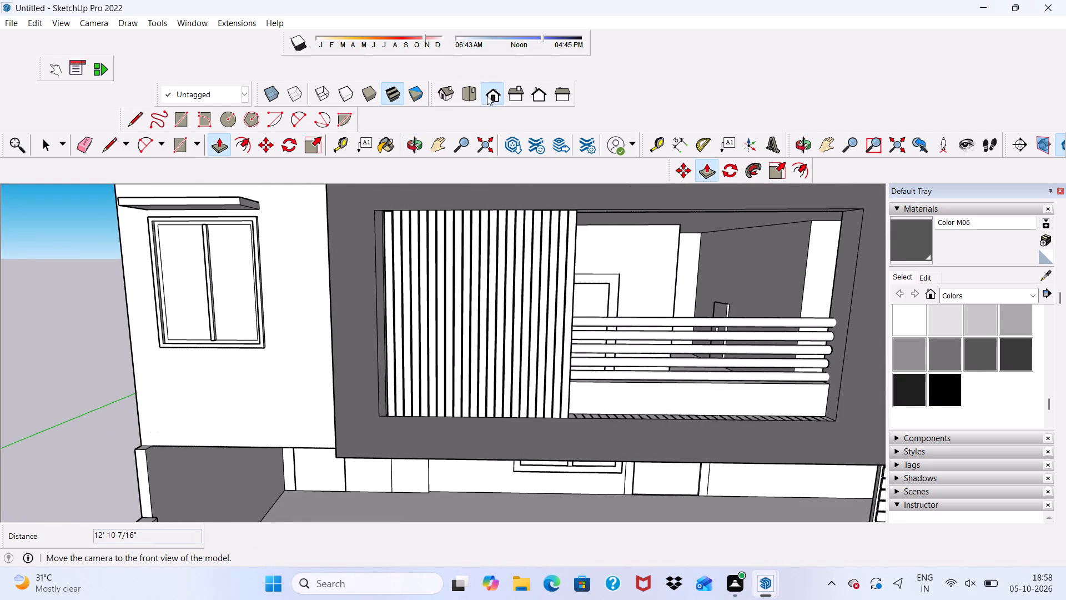
pyautogui.scroll(-9, 527, 242)
pyautogui.scroll(2, 415, 269)
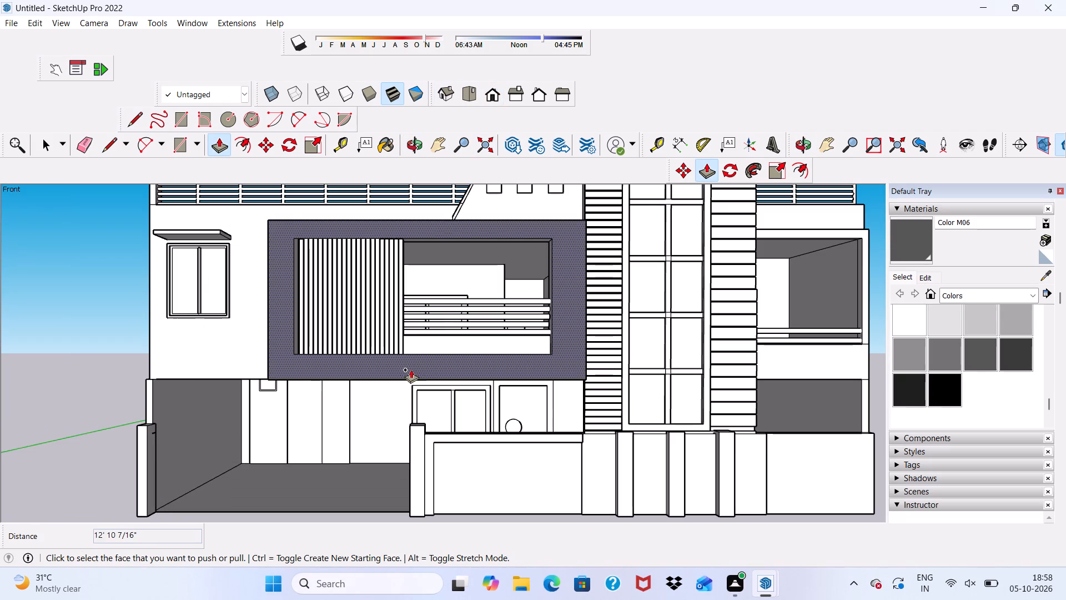
pyautogui.click(410, 371)
pyautogui.press('space')
pyautogui.scroll(-4, 406, 316)
pyautogui.moveTo(378, 308); pyautogui.dragTo(304, 405, button='middle')
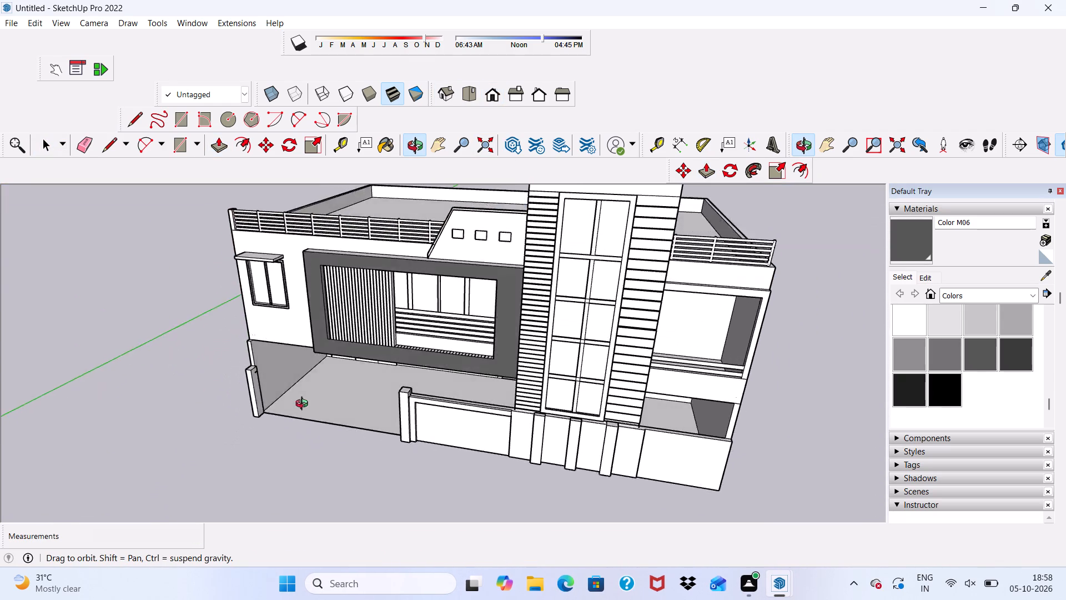
pyautogui.moveTo(304, 405); pyautogui.dragTo(394, 291, button='middle')
pyautogui.middleClick(394, 291)
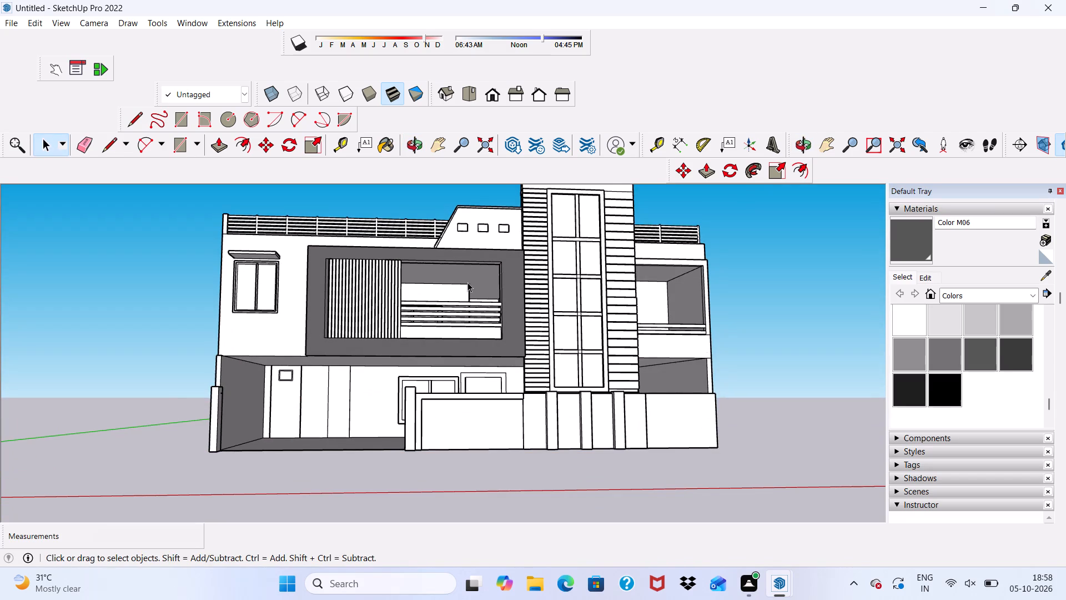
pyautogui.scroll(1, 505, 312)
pyautogui.scroll(-5, 506, 314)
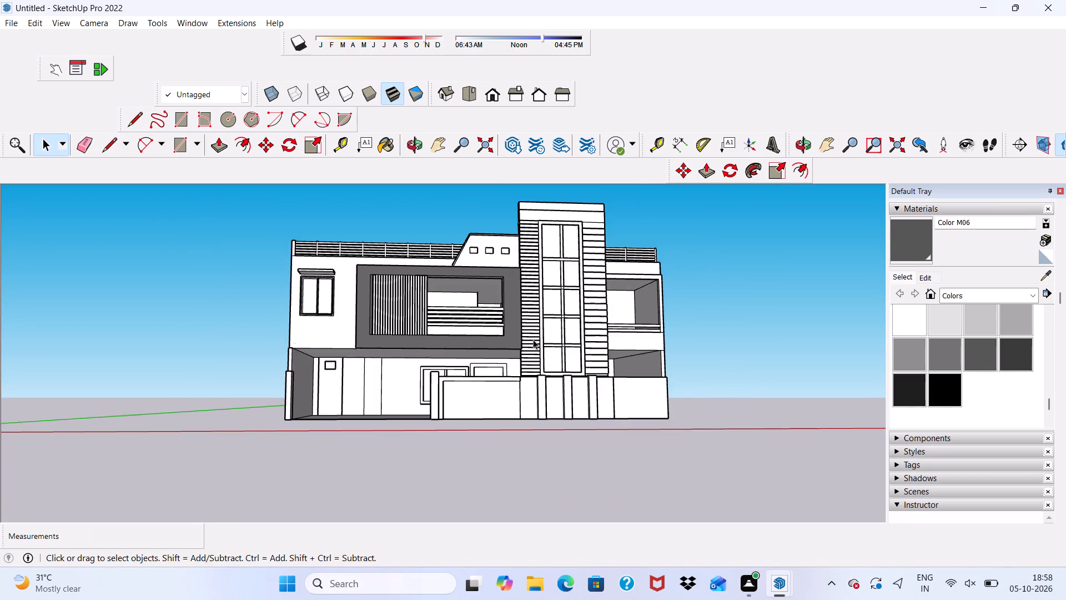
pyautogui.scroll(4, 527, 322)
pyautogui.moveTo(494, 297); pyautogui.dragTo(475, 332, button='middle')
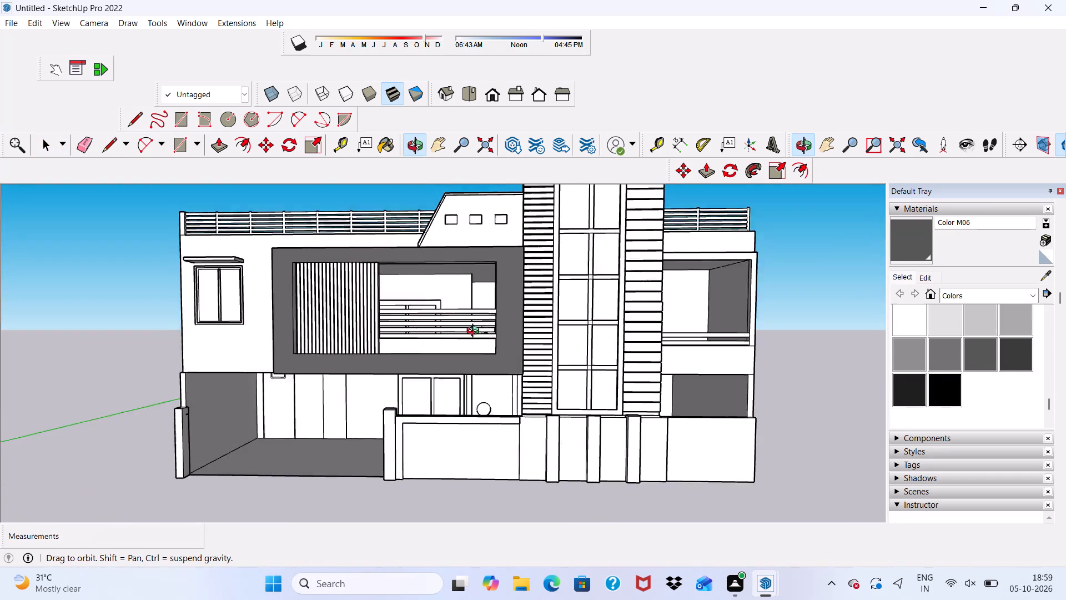
pyautogui.moveTo(475, 332); pyautogui.dragTo(475, 337, button='middle')
pyautogui.middleClick(476, 340)
pyautogui.scroll(4, 489, 356)
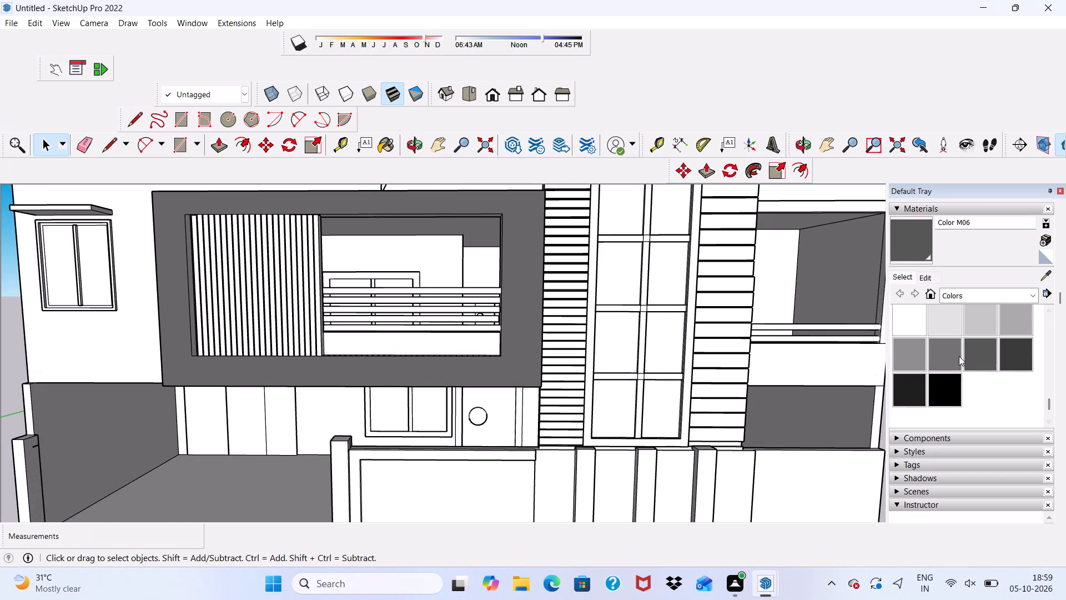
# Paint the top face and the outer side face of the balcony frame with Color M06.
pyautogui.click(980, 351)
pyautogui.scroll(5, 454, 341)
pyautogui.scroll(-2, 424, 309)
pyautogui.moveTo(424, 309); pyautogui.dragTo(485, 494, button='middle')
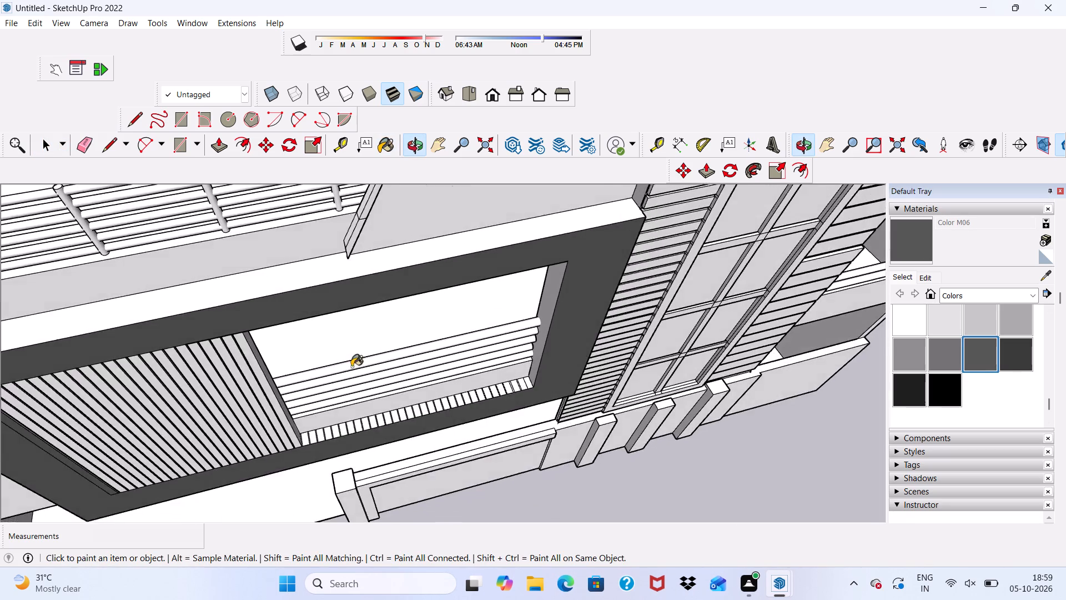
pyautogui.scroll(4, 298, 324)
pyautogui.click(265, 266)
pyautogui.scroll(-11, 265, 268)
pyautogui.moveTo(369, 254); pyautogui.dragTo(255, 202, button='middle')
pyautogui.middleClick(252, 201)
pyautogui.scroll(5, 399, 246)
pyautogui.scroll(-1, 449, 253)
pyautogui.moveTo(450, 254); pyautogui.dragTo(658, 160, button='middle')
pyautogui.scroll(-4, 95, 333)
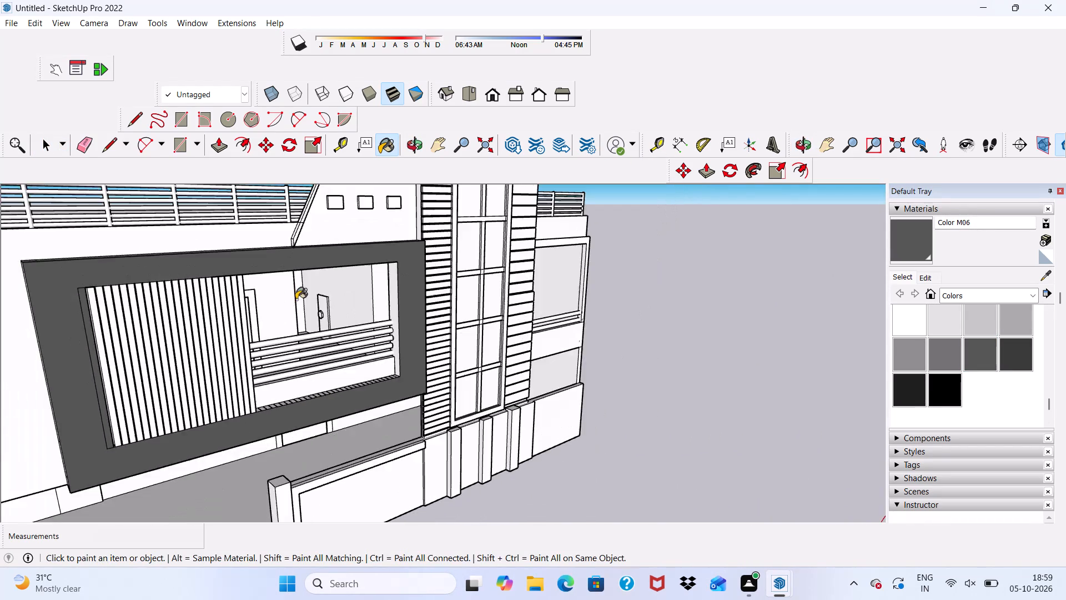
pyautogui.scroll(-4, 296, 299)
pyautogui.scroll(4, 66, 353)
pyautogui.scroll(10, 165, 317)
pyautogui.click(183, 295)
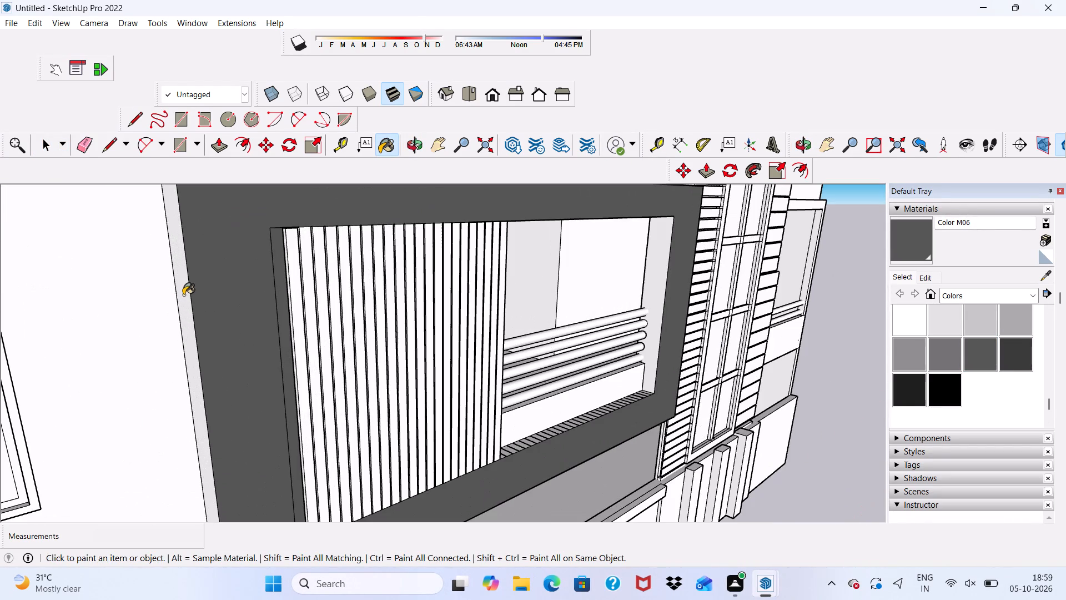
# Paint the underside of the balcony frame with Color M06.
pyautogui.scroll(-5, 180, 297)
pyautogui.moveTo(288, 323); pyautogui.dragTo(148, 188, button='middle')
pyautogui.scroll(10, 177, 259)
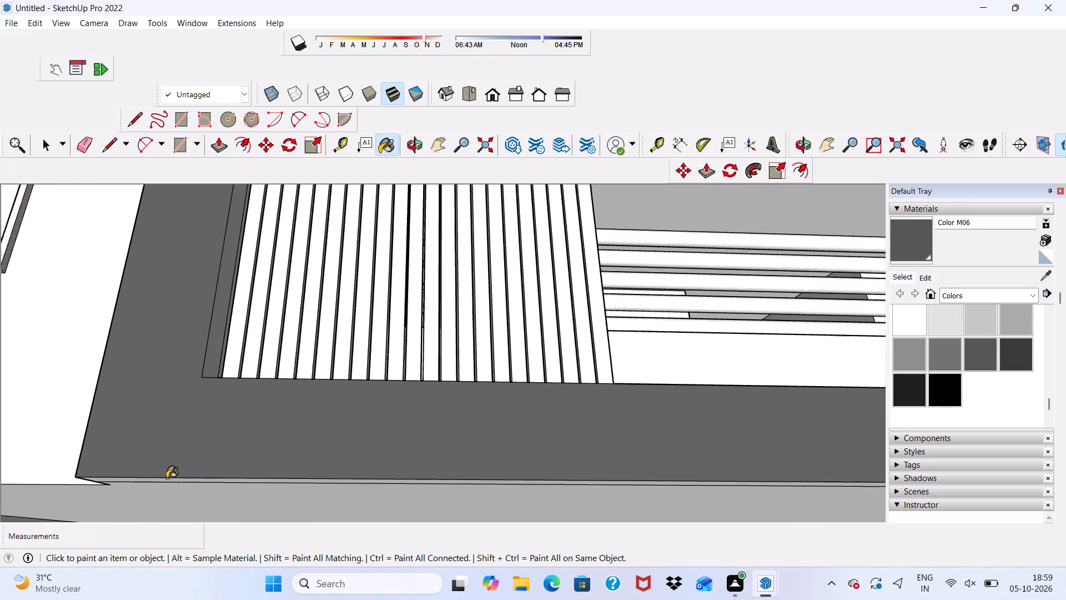
pyautogui.scroll(1, 167, 478)
pyautogui.scroll(-1, 163, 483)
pyautogui.moveTo(162, 483); pyautogui.dragTo(149, 418, button='middle')
pyautogui.scroll(2, 145, 444)
pyautogui.click(130, 472)
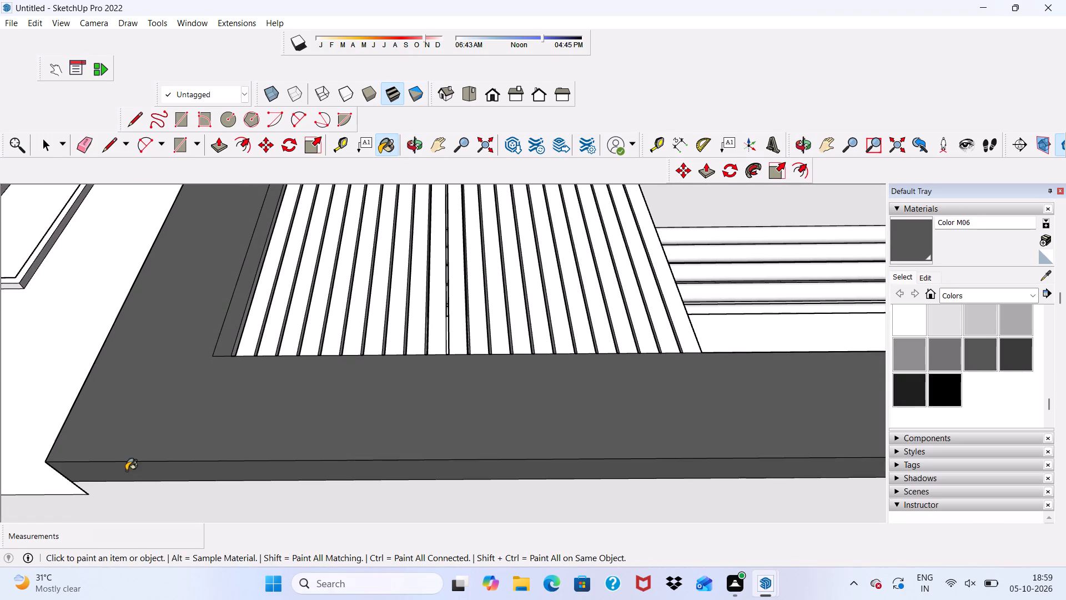
# Paint the frame's inner side face at the railing's end and the inner top face with Color M06.
pyautogui.scroll(-4, 126, 470)
pyautogui.moveTo(162, 446); pyautogui.dragTo(383, 507, button='middle')
pyautogui.scroll(5, 615, 413)
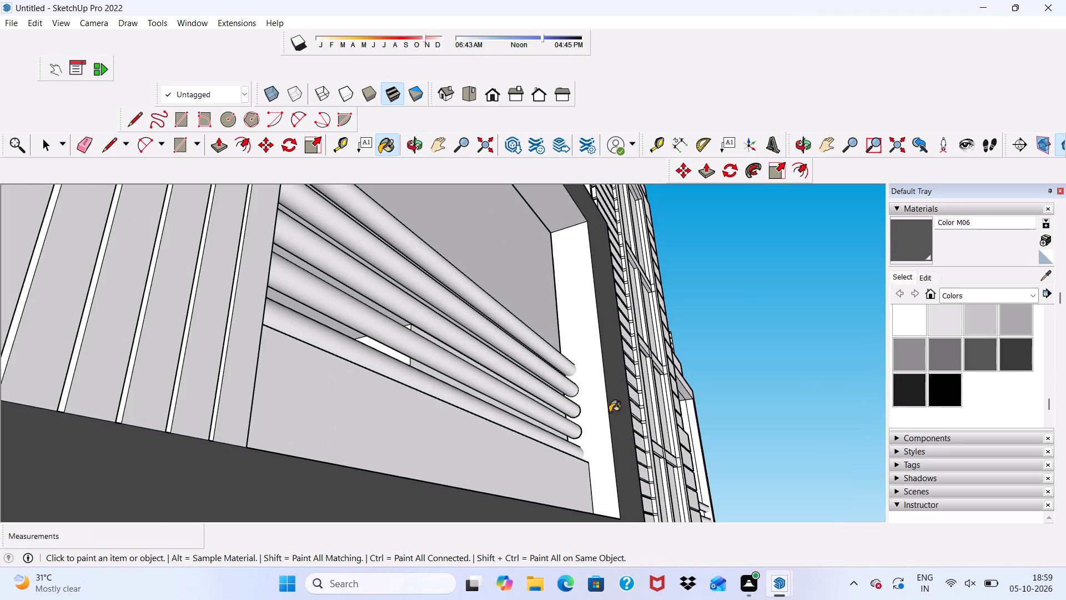
pyautogui.click(592, 422)
pyautogui.scroll(-5, 586, 421)
pyautogui.moveTo(592, 428); pyautogui.dragTo(471, 467, button='middle')
pyautogui.scroll(4, 438, 323)
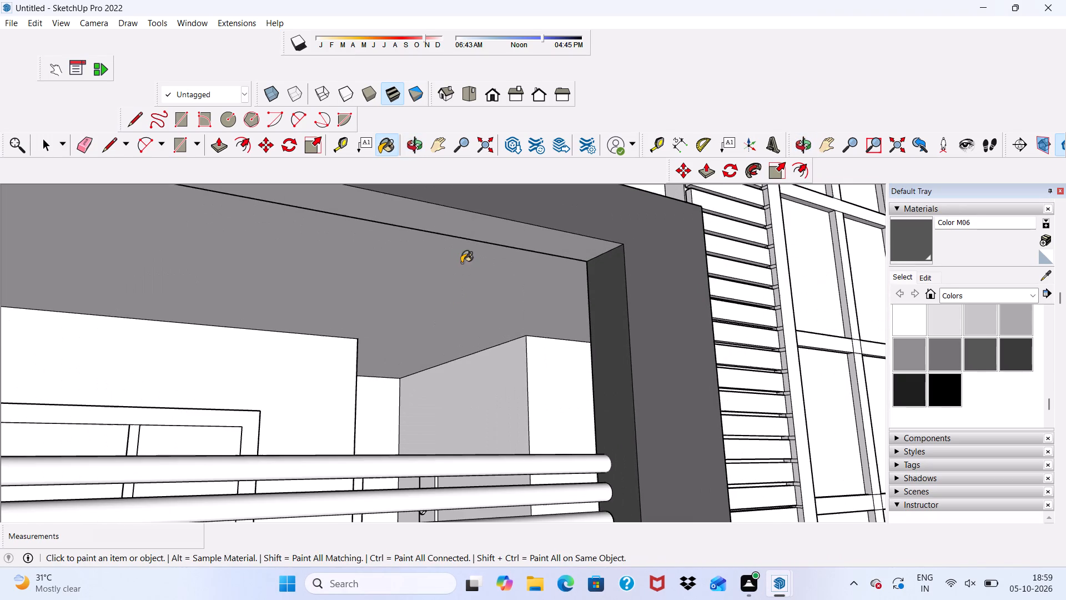
pyautogui.click(471, 227)
# Examine the balcony frame's inner faces and the post row for remaining unpainted or leftover geometry.
pyautogui.scroll(-4, 471, 227)
pyautogui.moveTo(516, 259); pyautogui.dragTo(329, 236, button='middle')
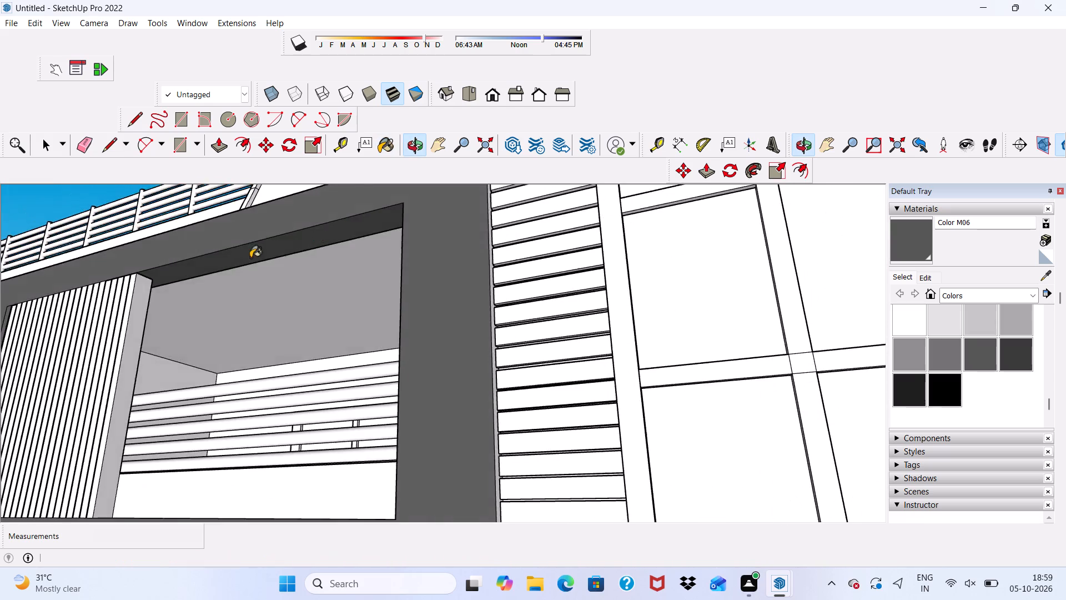
pyautogui.scroll(-5, 269, 296)
pyautogui.scroll(1, 406, 289)
pyautogui.scroll(-4, 486, 293)
pyautogui.scroll(18, 153, 319)
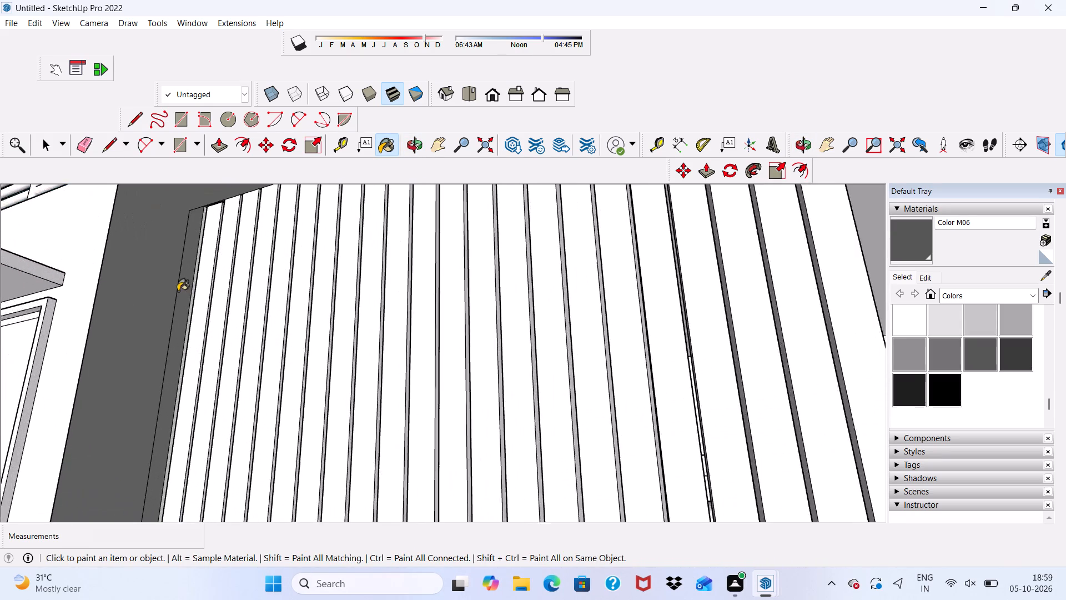
pyautogui.scroll(5, 178, 291)
pyautogui.scroll(-7, 195, 257)
pyautogui.scroll(1, 196, 257)
pyautogui.scroll(-11, 202, 259)
pyautogui.scroll(1, 374, 297)
pyautogui.scroll(-1, 384, 322)
pyautogui.moveTo(462, 432); pyautogui.dragTo(470, 443, button='middle')
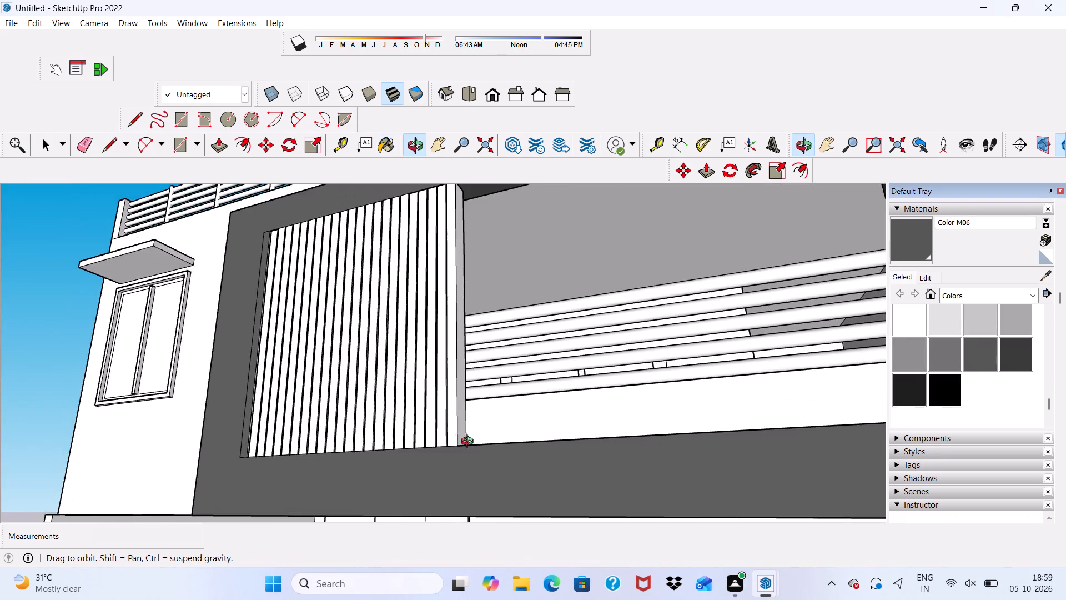
pyautogui.moveTo(470, 443); pyautogui.dragTo(476, 549, button='middle')
pyautogui.scroll(5, 516, 498)
pyautogui.scroll(-5, 392, 429)
pyautogui.press('space')
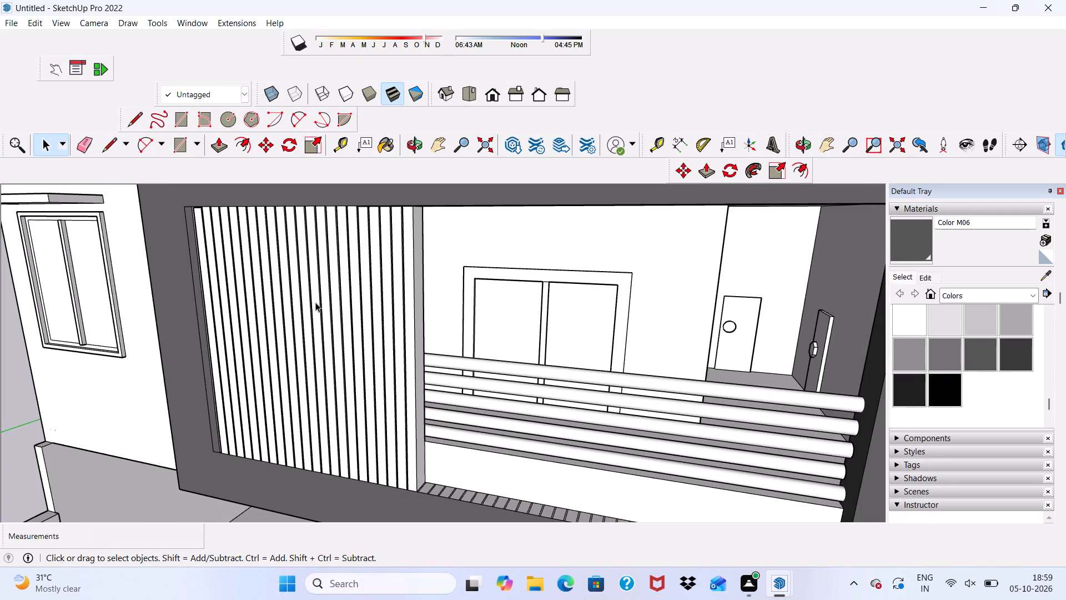
# Erase the leftover post outline lines on the balcony sill, starting beside the last post.
pyautogui.click(81, 147)
pyautogui.scroll(-5, 193, 287)
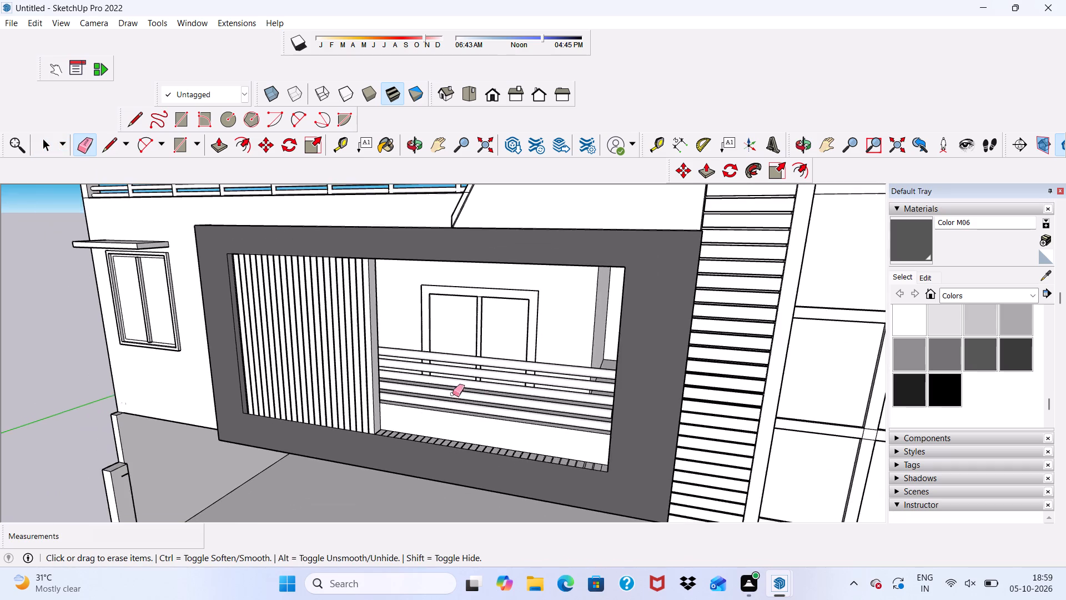
pyautogui.scroll(10, 430, 463)
pyautogui.moveTo(361, 413); pyautogui.dragTo(391, 418)
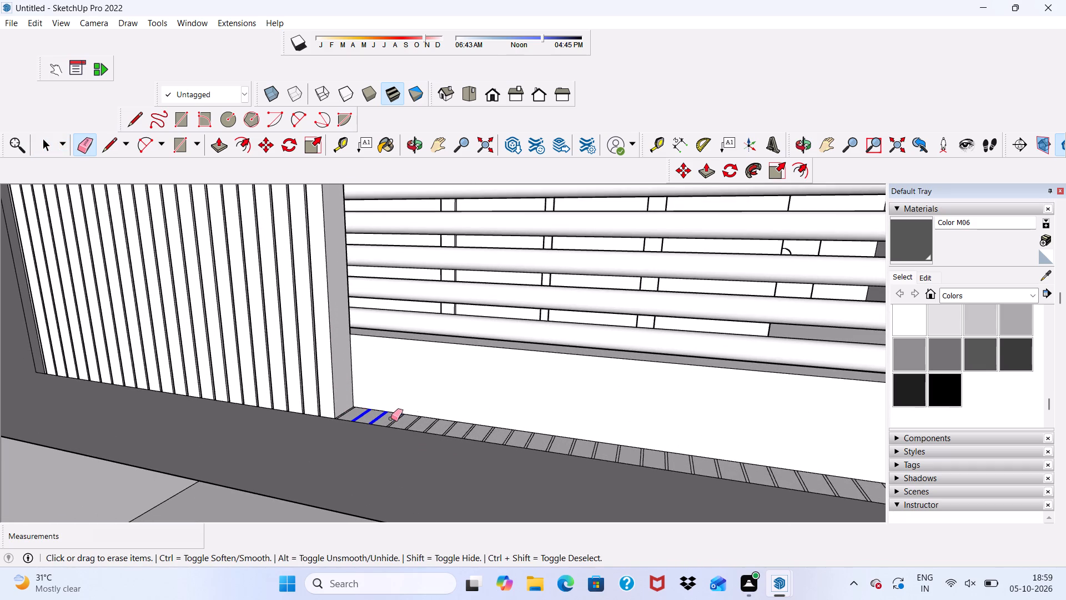
pyautogui.moveTo(391, 418); pyautogui.dragTo(706, 468)
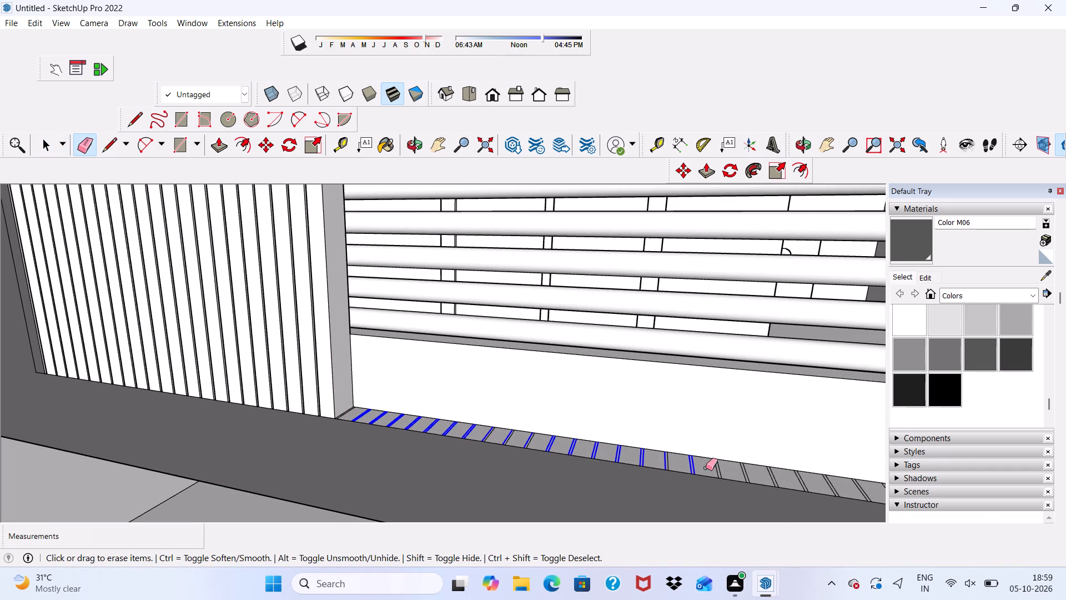
pyautogui.moveTo(706, 468); pyautogui.dragTo(770, 479)
pyautogui.scroll(-9, 474, 449)
pyautogui.scroll(10, 415, 473)
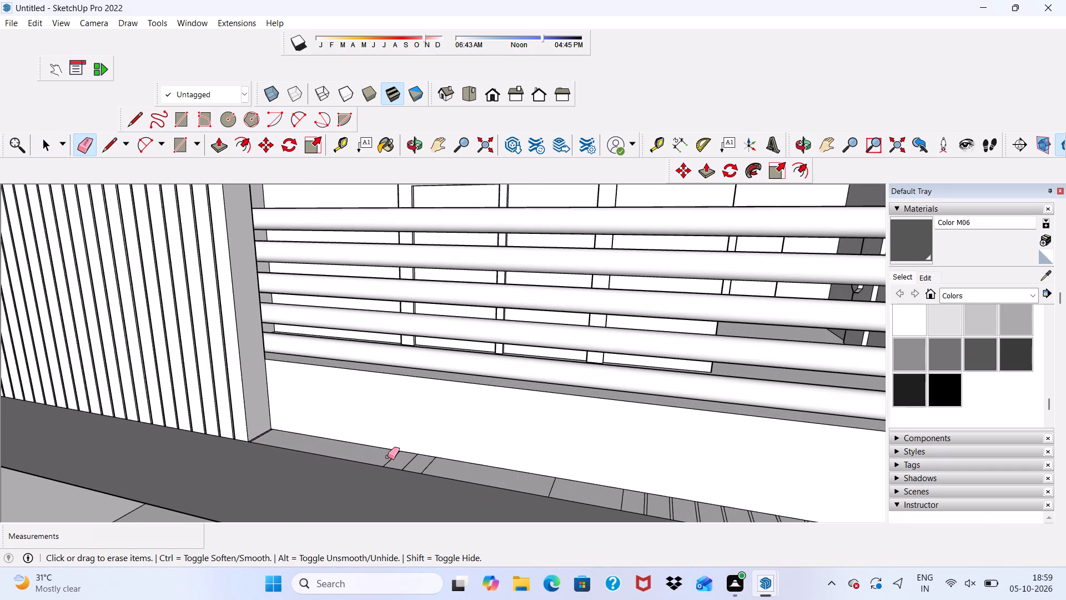
pyautogui.moveTo(388, 457); pyautogui.dragTo(469, 469)
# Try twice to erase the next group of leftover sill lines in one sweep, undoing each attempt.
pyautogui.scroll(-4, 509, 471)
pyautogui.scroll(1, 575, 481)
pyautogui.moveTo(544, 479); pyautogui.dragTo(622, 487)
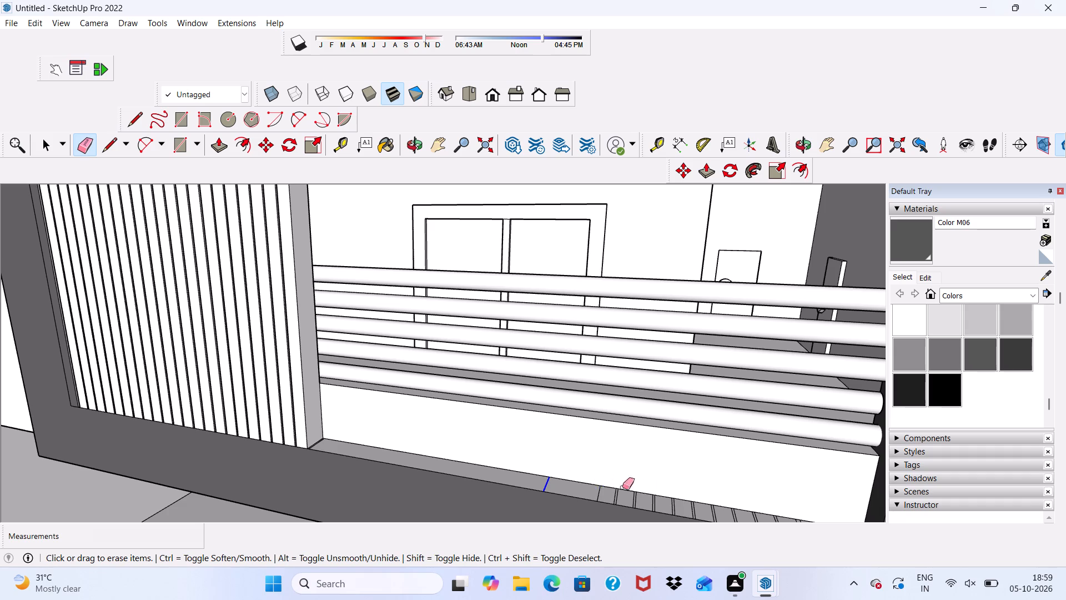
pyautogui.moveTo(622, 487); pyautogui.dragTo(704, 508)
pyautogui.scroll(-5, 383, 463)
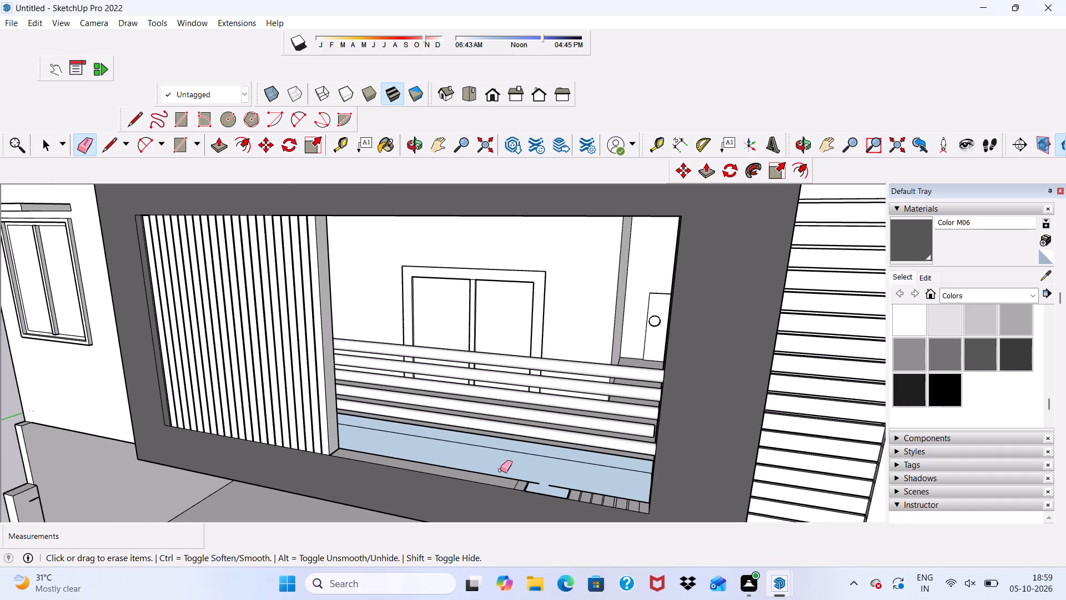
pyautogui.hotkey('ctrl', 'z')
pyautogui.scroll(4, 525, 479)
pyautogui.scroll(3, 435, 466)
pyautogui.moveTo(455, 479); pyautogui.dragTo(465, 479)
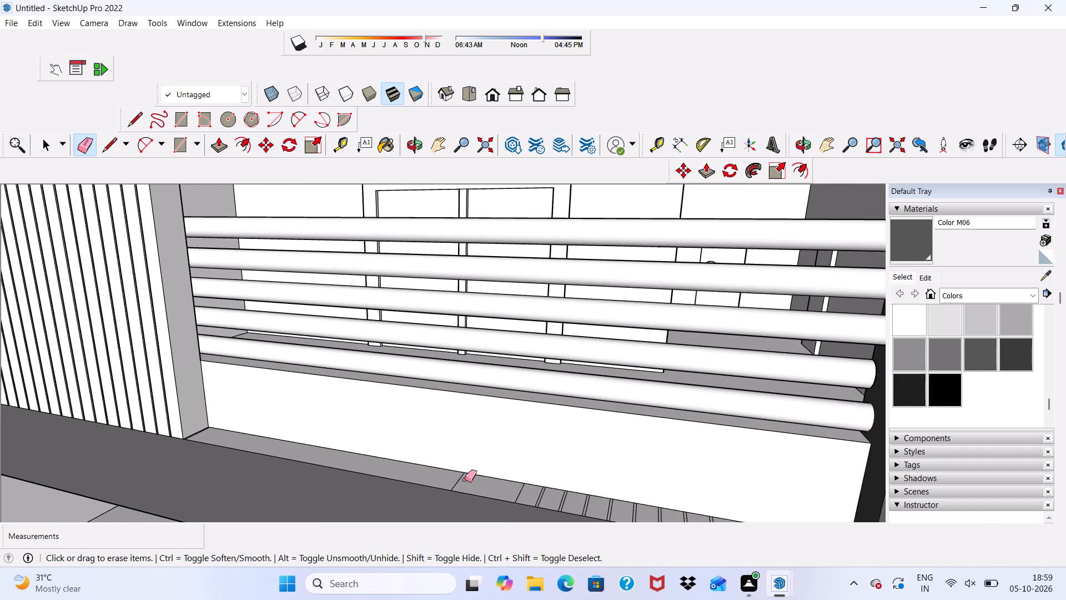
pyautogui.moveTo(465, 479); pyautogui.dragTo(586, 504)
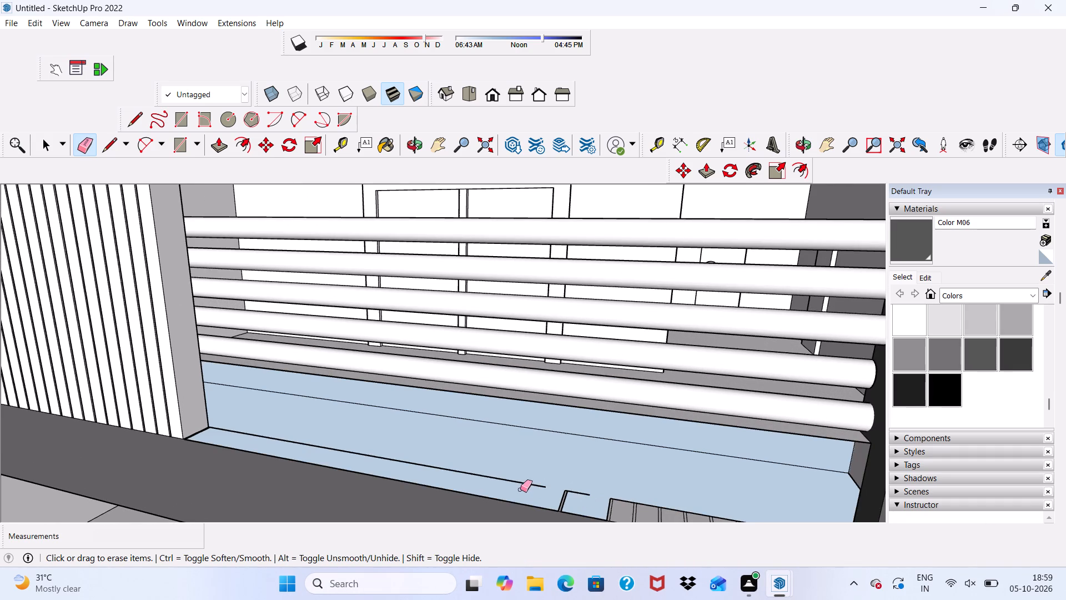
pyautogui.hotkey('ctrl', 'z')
# Erase the next few leftover outline lines along the middle of the balcony sill.
pyautogui.scroll(4, 525, 487)
pyautogui.moveTo(433, 481); pyautogui.dragTo(445, 486)
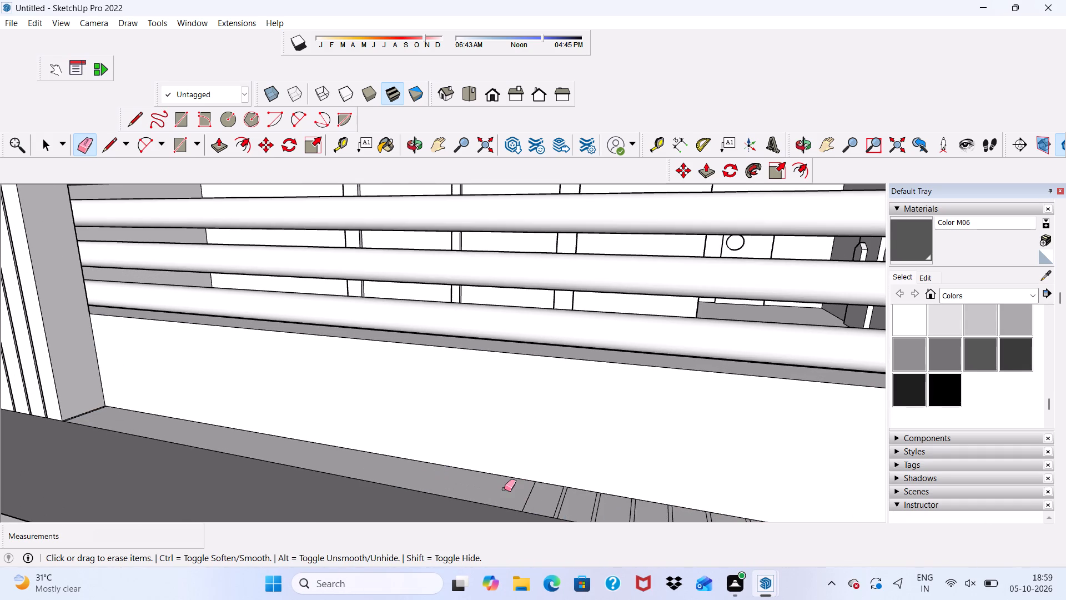
pyautogui.moveTo(525, 496); pyautogui.dragTo(608, 512)
pyautogui.scroll(-11, 455, 462)
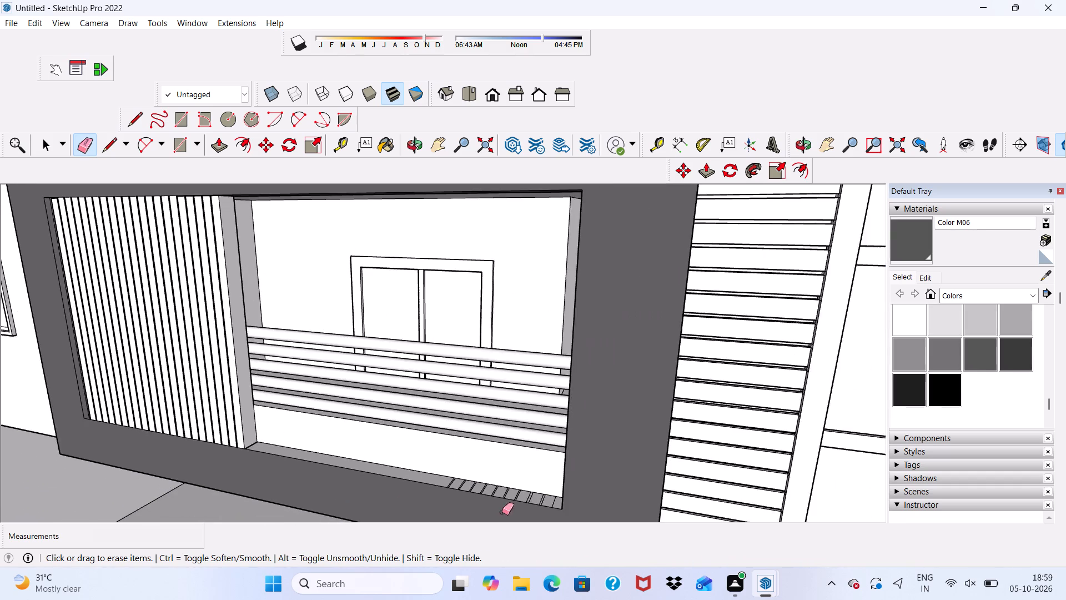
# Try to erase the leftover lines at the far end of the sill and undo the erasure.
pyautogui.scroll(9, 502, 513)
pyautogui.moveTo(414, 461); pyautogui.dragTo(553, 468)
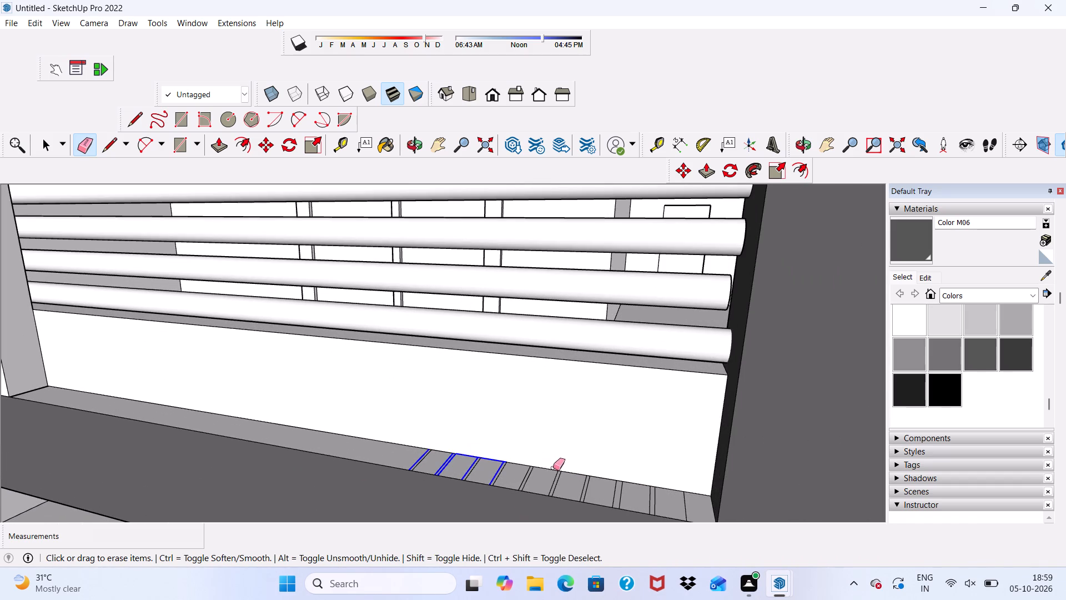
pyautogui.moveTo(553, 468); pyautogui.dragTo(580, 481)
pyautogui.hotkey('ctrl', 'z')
# Erase all remaining leftover outline lines at the sill's far end, leaving one continuous sill face.
pyautogui.scroll(3, 551, 479)
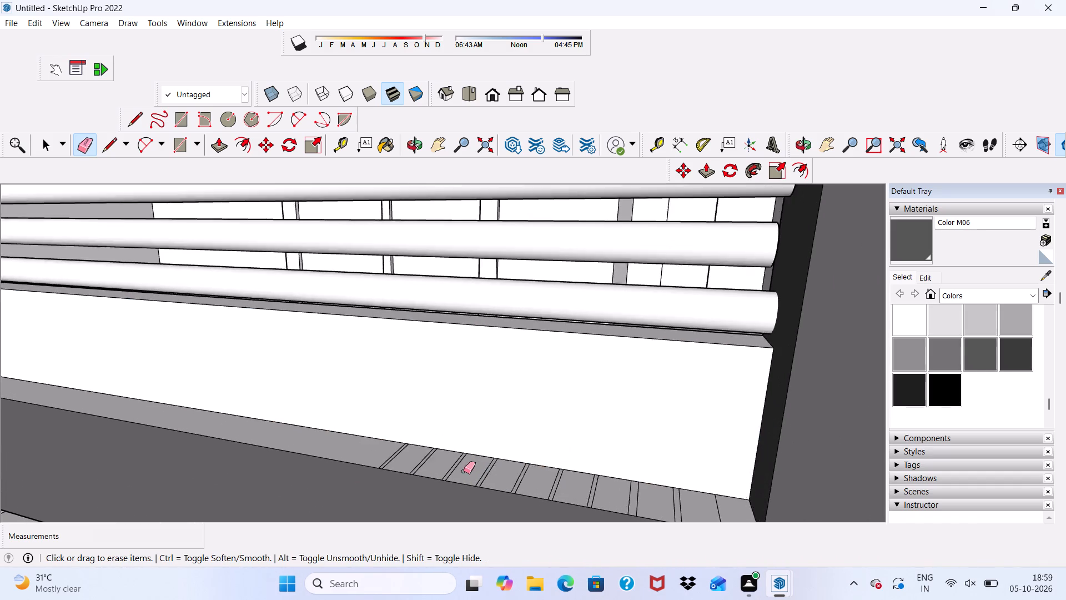
pyautogui.moveTo(379, 453); pyautogui.dragTo(508, 479)
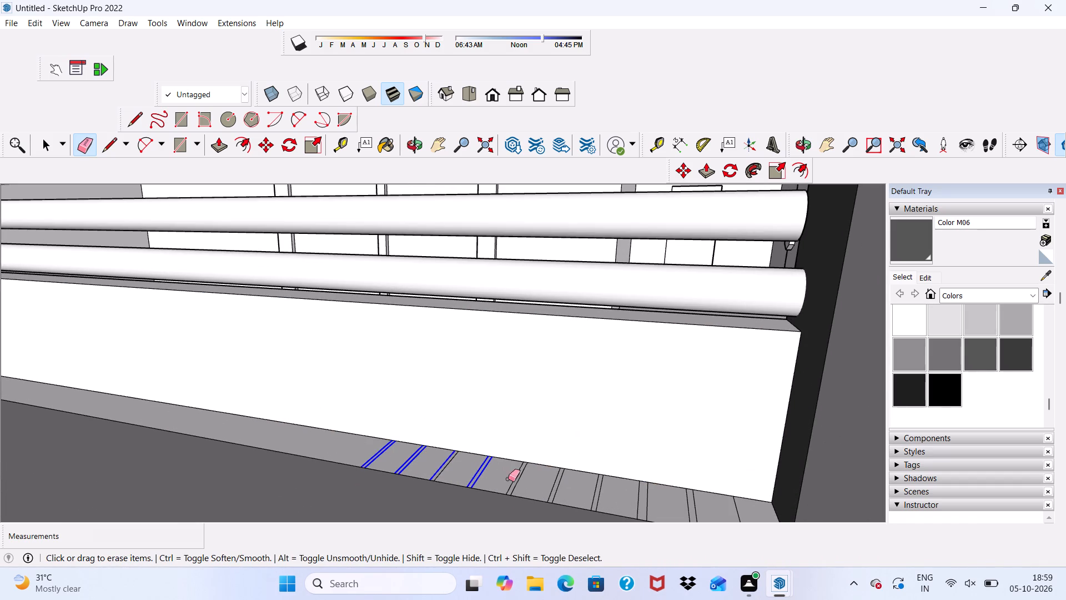
pyautogui.moveTo(508, 479); pyautogui.dragTo(693, 502)
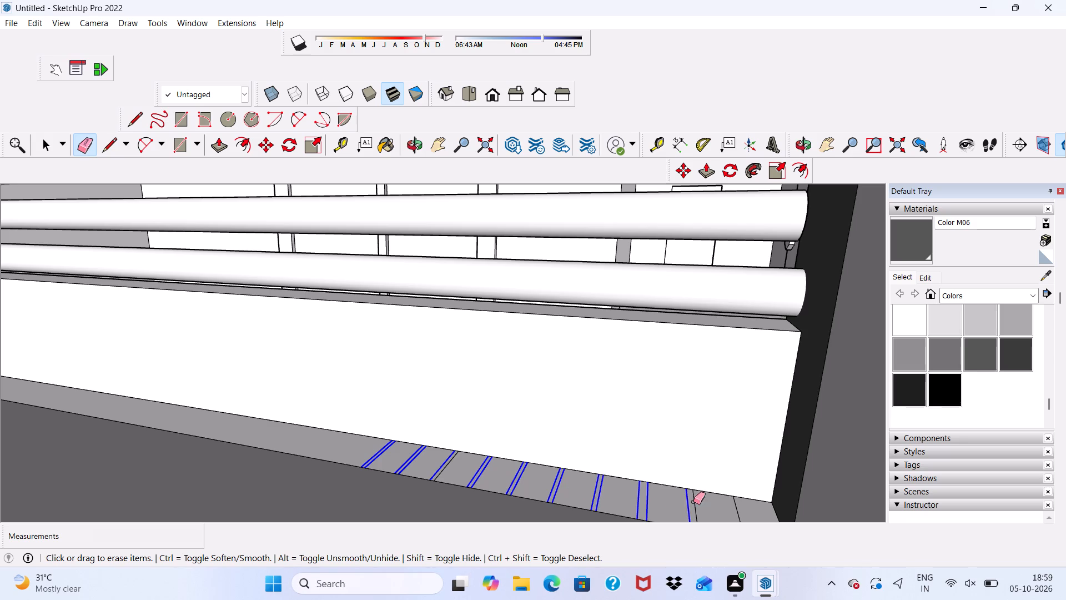
pyautogui.moveTo(693, 502); pyautogui.dragTo(745, 508)
pyautogui.scroll(-5, 411, 479)
pyautogui.scroll(5, 419, 470)
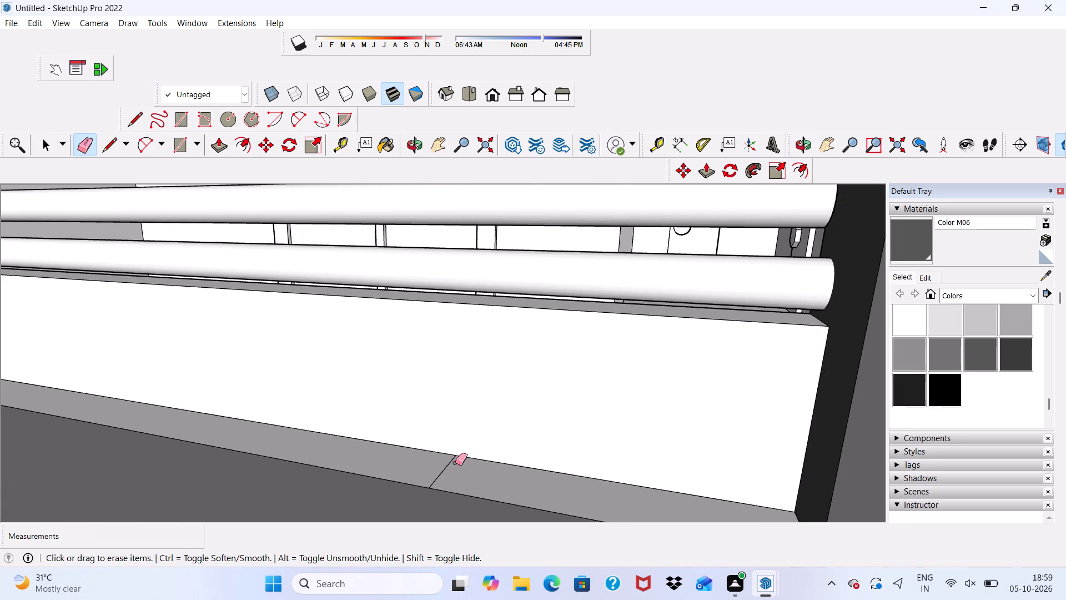
pyautogui.moveTo(455, 463); pyautogui.dragTo(459, 468)
pyautogui.click(442, 469)
pyautogui.scroll(-4, 445, 466)
pyautogui.scroll(1, 446, 466)
pyautogui.click(446, 466)
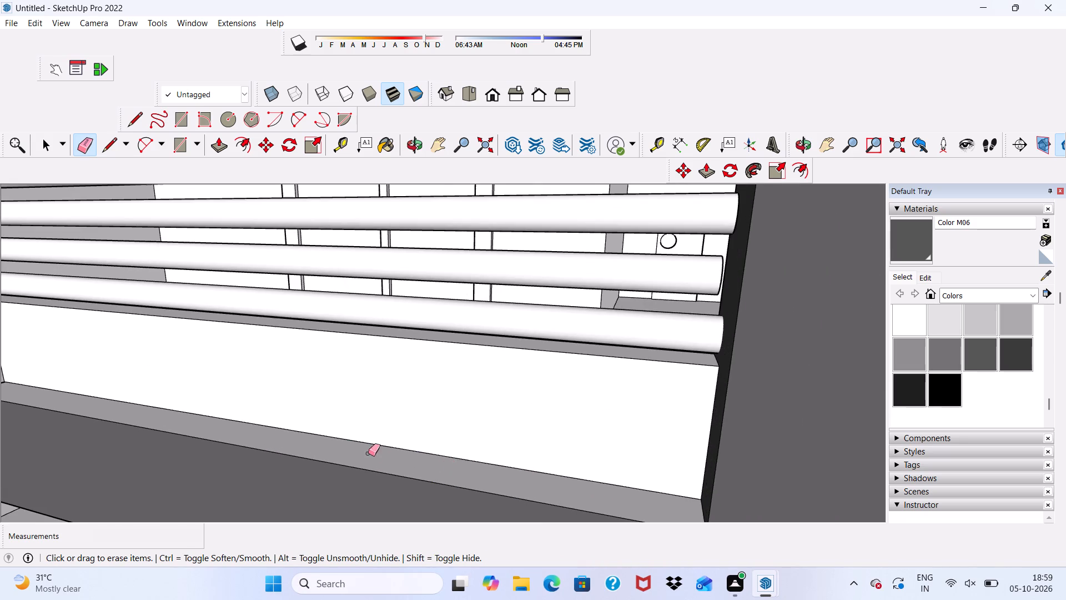
pyautogui.scroll(-5, 347, 451)
pyautogui.scroll(1, 393, 457)
pyautogui.scroll(-5, 385, 448)
pyautogui.press('space')
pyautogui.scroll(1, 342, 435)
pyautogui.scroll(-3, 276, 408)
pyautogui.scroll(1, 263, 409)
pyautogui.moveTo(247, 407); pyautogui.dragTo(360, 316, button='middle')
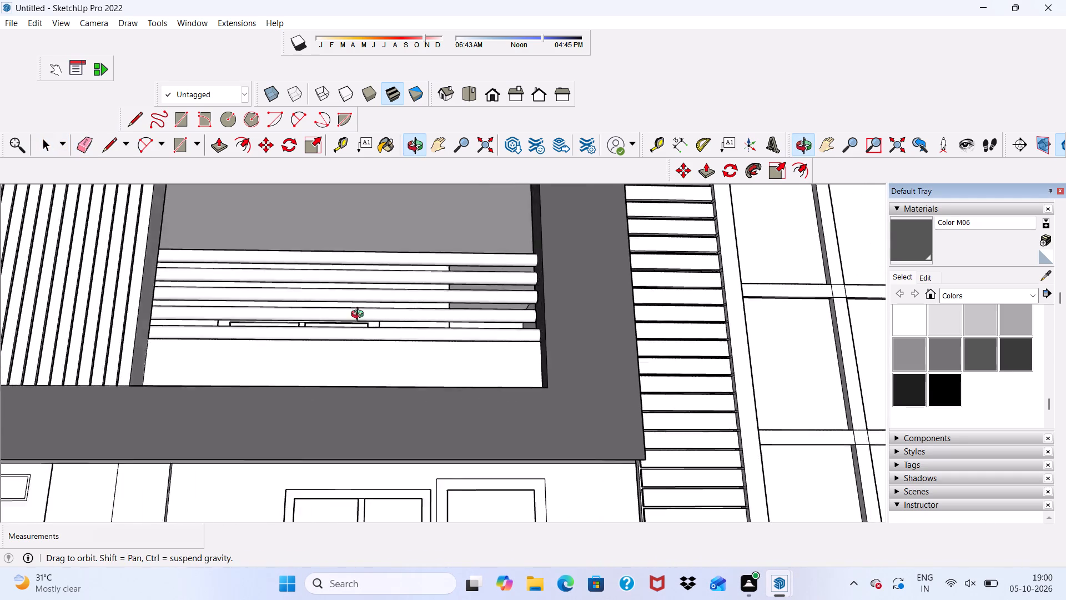
# Examine the house front from an angled aerial view and then straight on, including the balcony frame and sill.
pyautogui.moveTo(360, 316); pyautogui.dragTo(469, 338, button='middle')
pyautogui.scroll(-11, 454, 341)
pyautogui.moveTo(408, 372); pyautogui.dragTo(424, 493, button='middle')
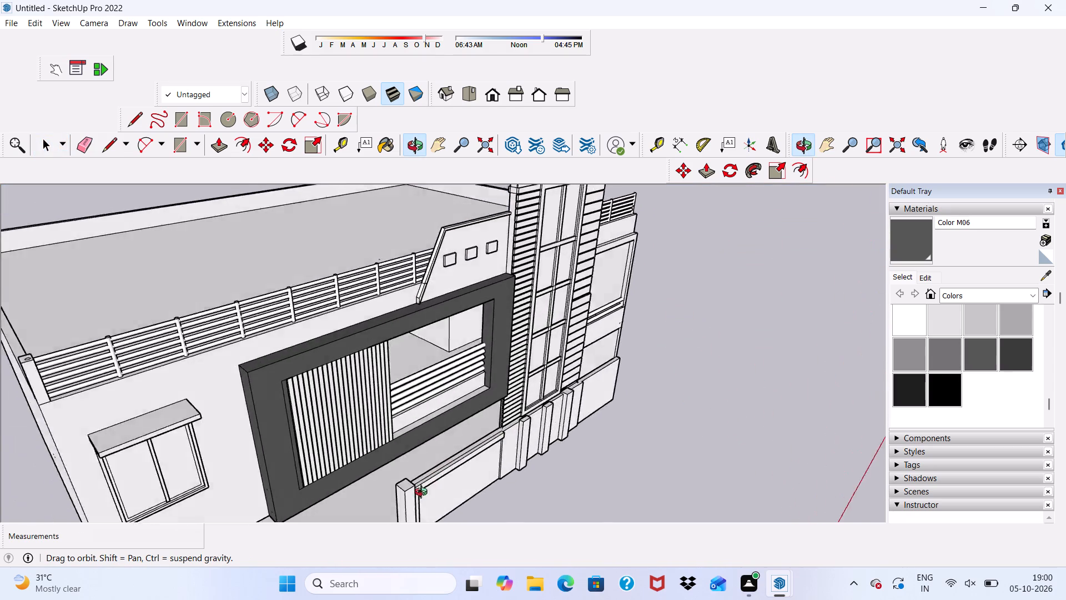
pyautogui.moveTo(424, 493); pyautogui.dragTo(139, 382, button='middle')
pyautogui.scroll(1, 102, 297)
pyautogui.scroll(-5, 146, 289)
pyautogui.moveTo(215, 292); pyautogui.dragTo(336, 299, button='middle')
pyautogui.scroll(1, 357, 289)
pyautogui.scroll(1, 301, 318)
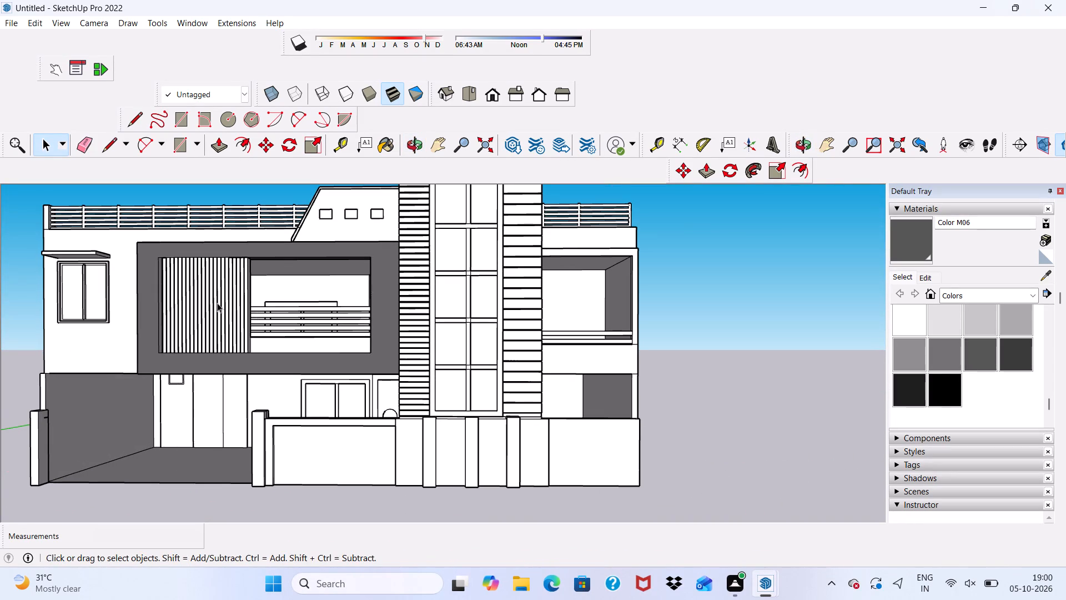
pyautogui.scroll(-2, 210, 308)
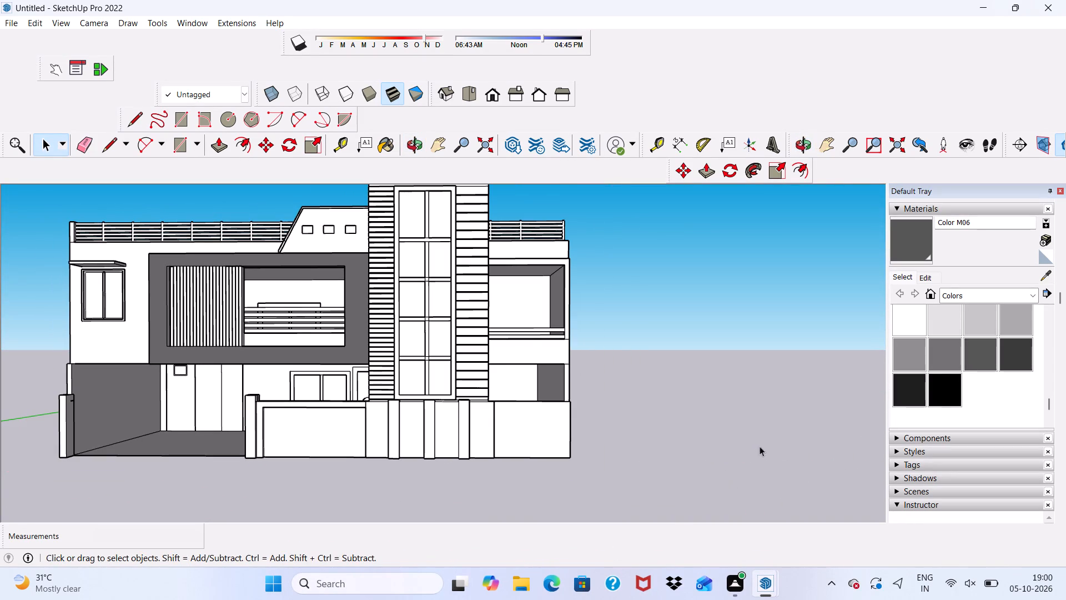
pyautogui.scroll(-2, 32, 8)
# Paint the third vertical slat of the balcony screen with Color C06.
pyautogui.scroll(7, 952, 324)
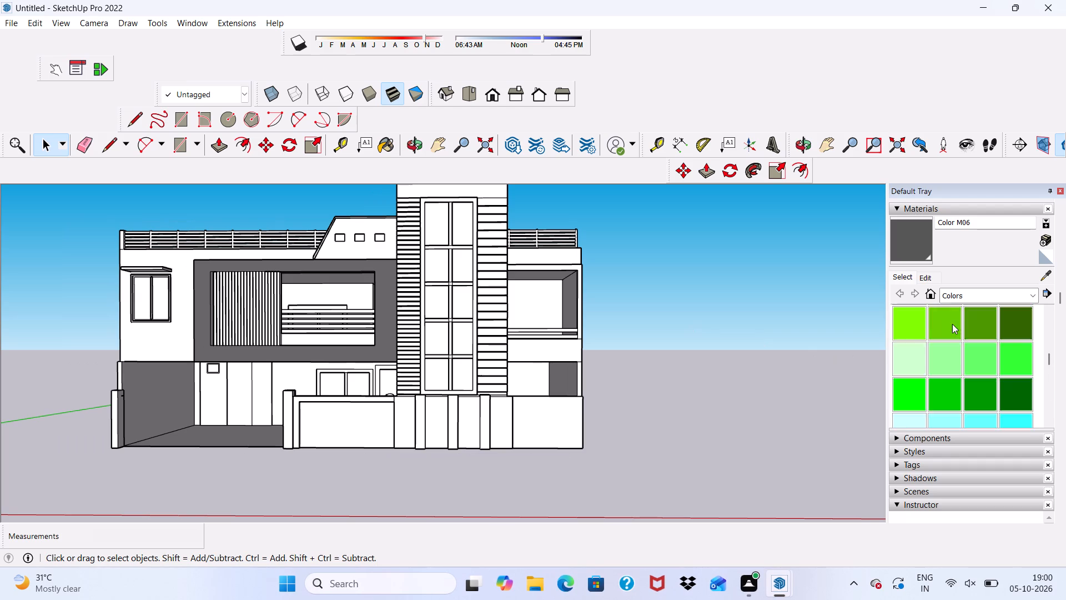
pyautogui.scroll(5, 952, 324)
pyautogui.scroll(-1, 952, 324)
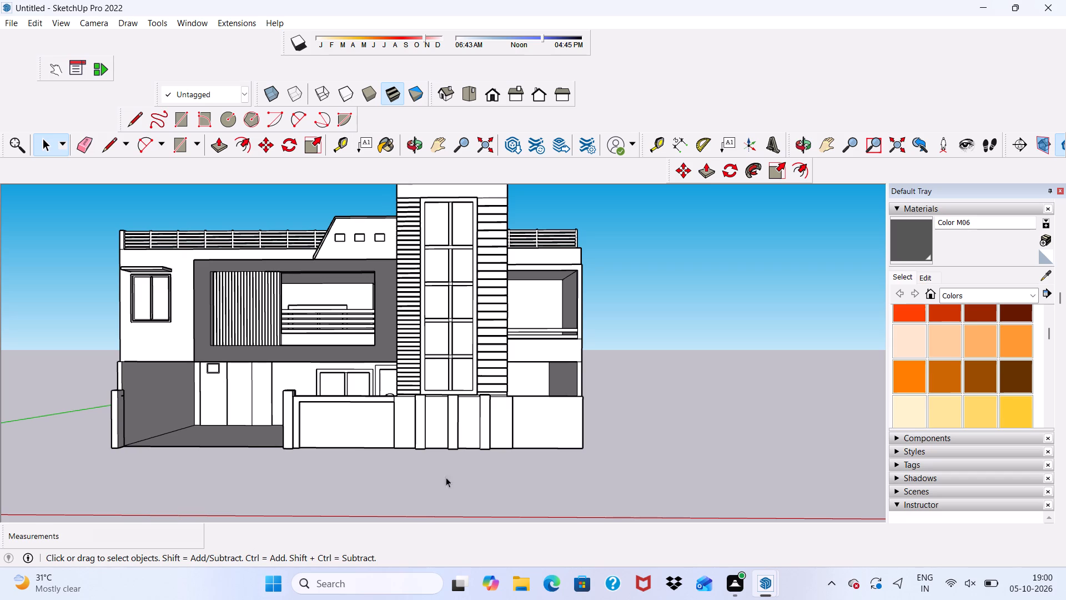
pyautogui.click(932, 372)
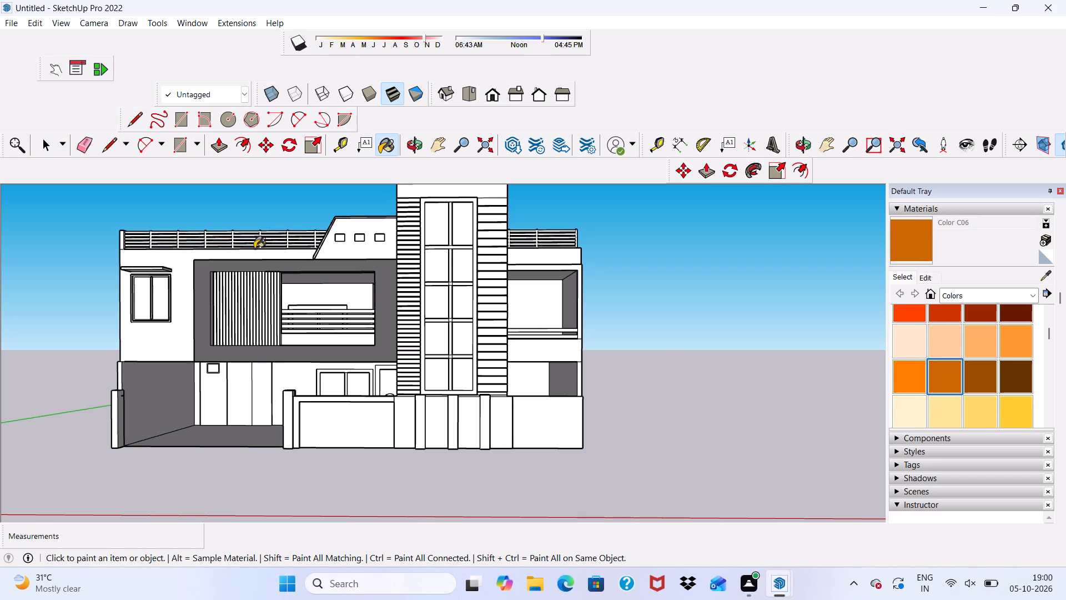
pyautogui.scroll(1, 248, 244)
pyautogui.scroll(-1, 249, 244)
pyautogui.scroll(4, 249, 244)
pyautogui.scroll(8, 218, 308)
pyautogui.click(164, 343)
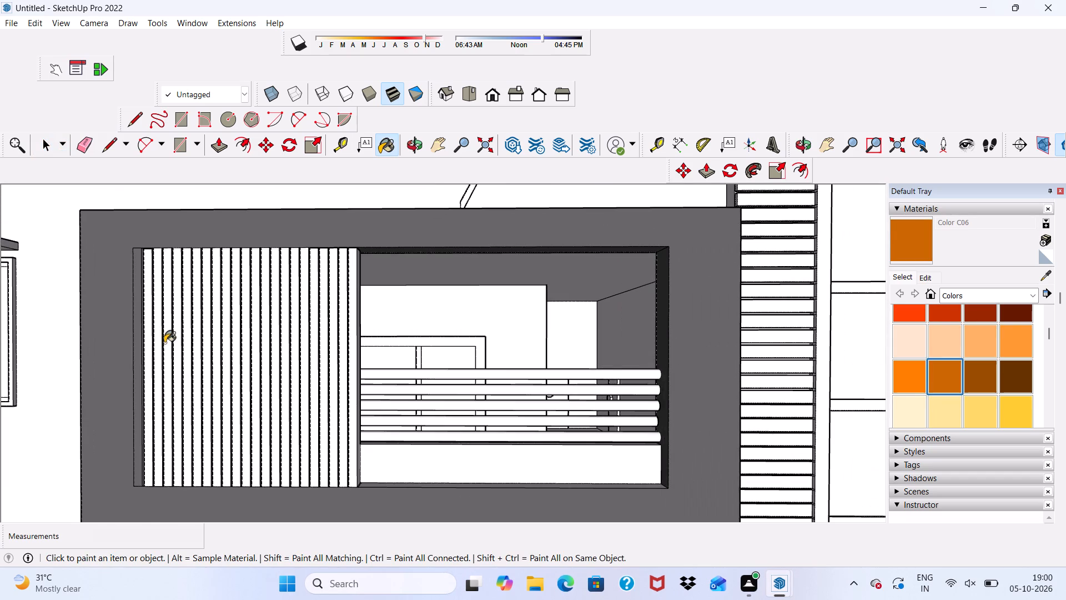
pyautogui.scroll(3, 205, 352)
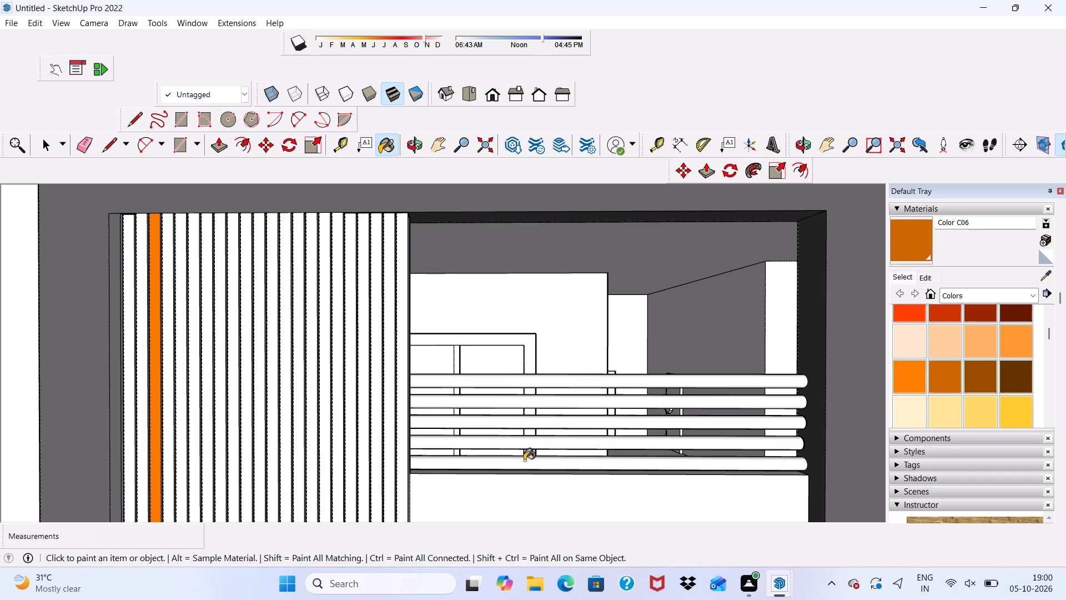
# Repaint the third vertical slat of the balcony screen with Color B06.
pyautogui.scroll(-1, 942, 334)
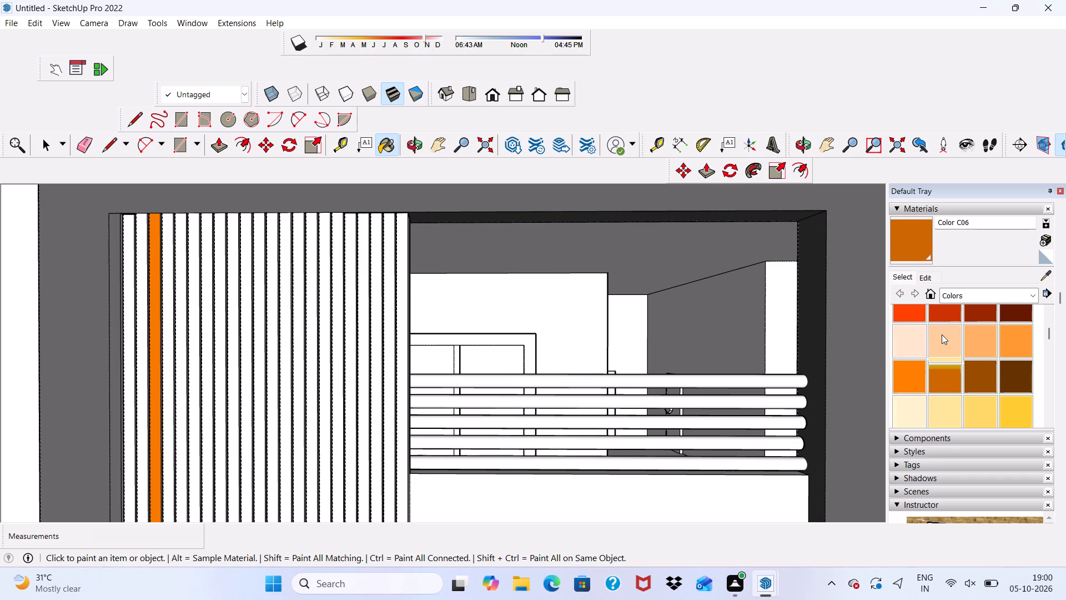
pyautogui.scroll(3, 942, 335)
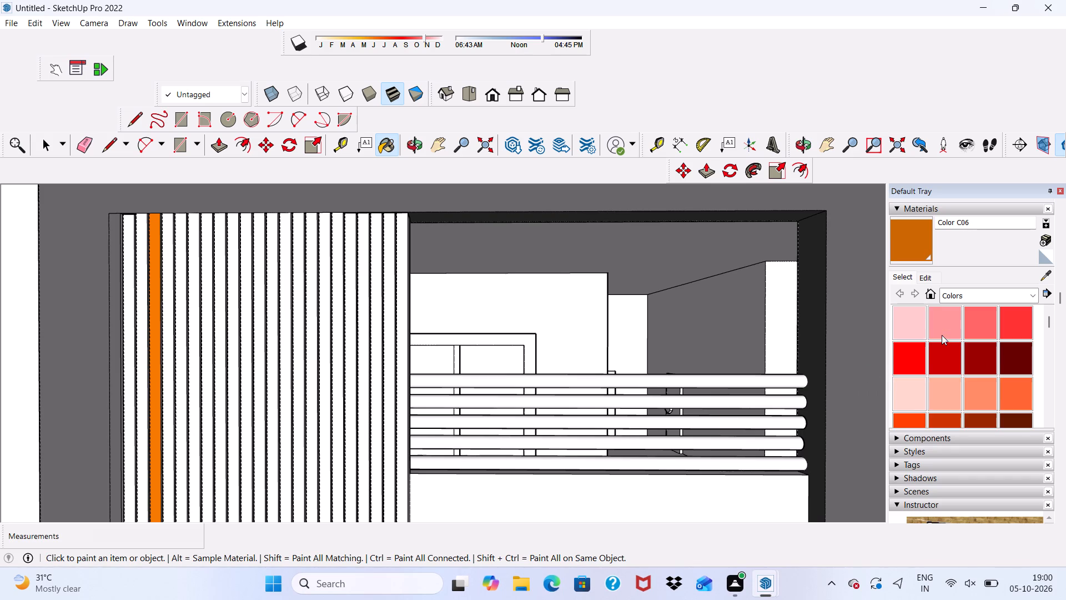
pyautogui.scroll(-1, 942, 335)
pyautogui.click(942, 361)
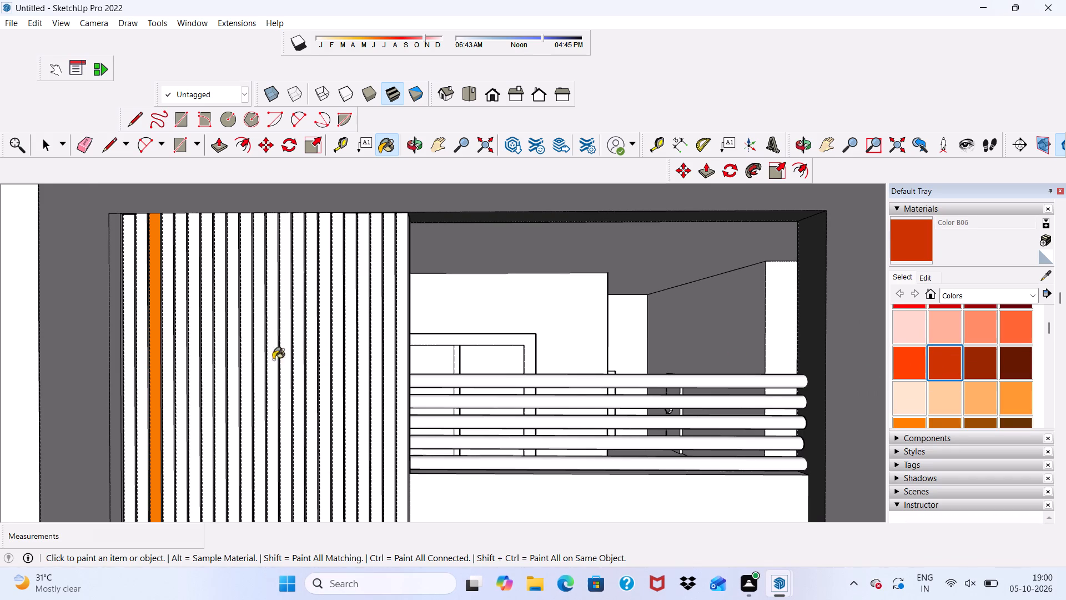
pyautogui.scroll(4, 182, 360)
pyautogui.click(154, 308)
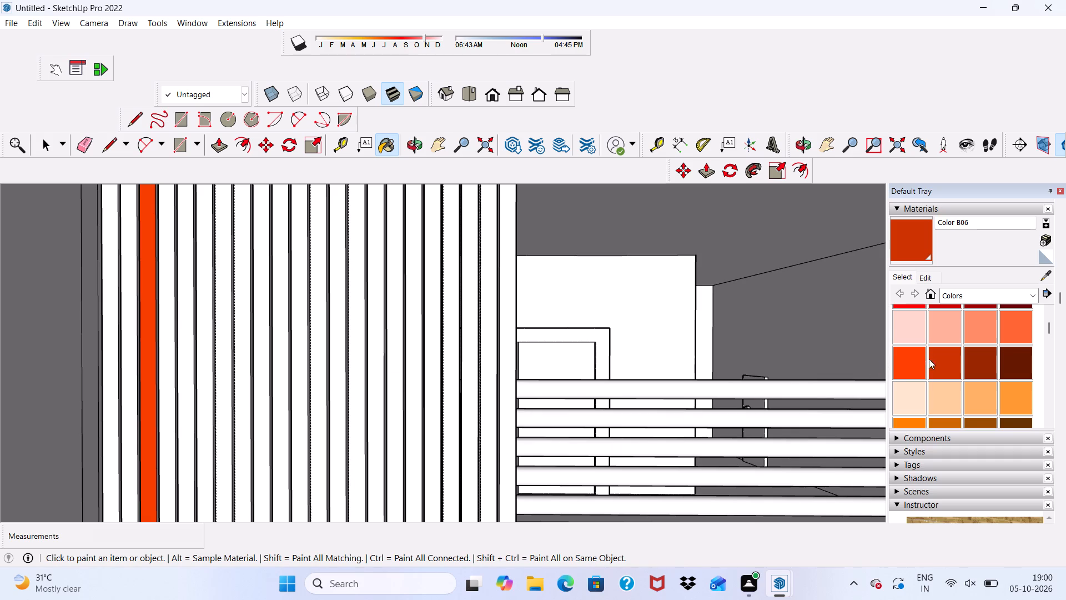
# Paint the front faces of the first six balcony slats, including the test-painted third one, with Color B05.
pyautogui.click(897, 362)
pyautogui.scroll(3, 324, 377)
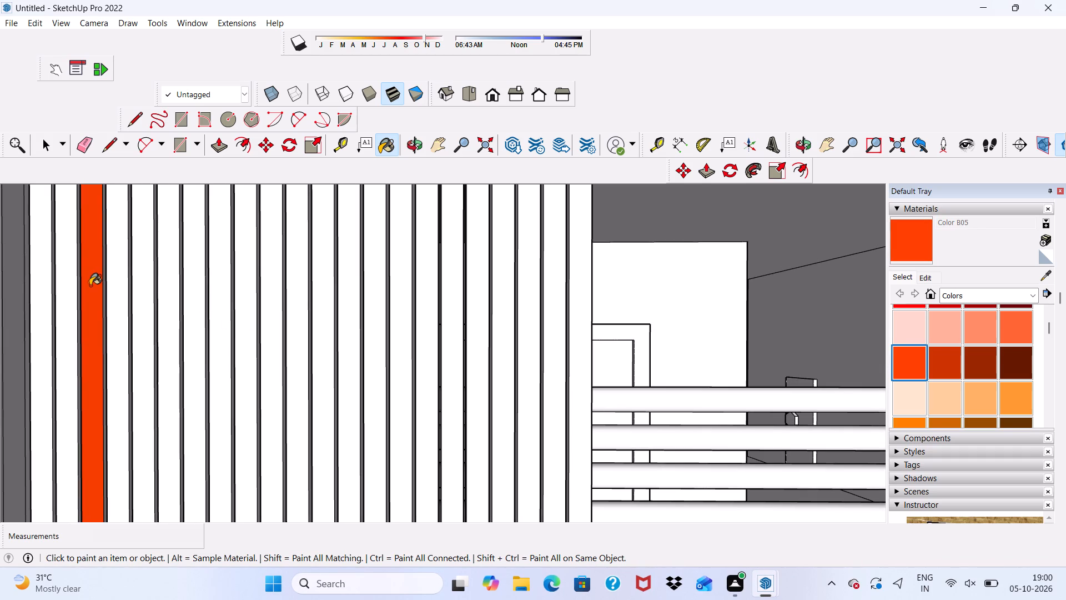
pyautogui.click(89, 287)
pyautogui.scroll(-13, 84, 310)
pyautogui.scroll(2, 170, 345)
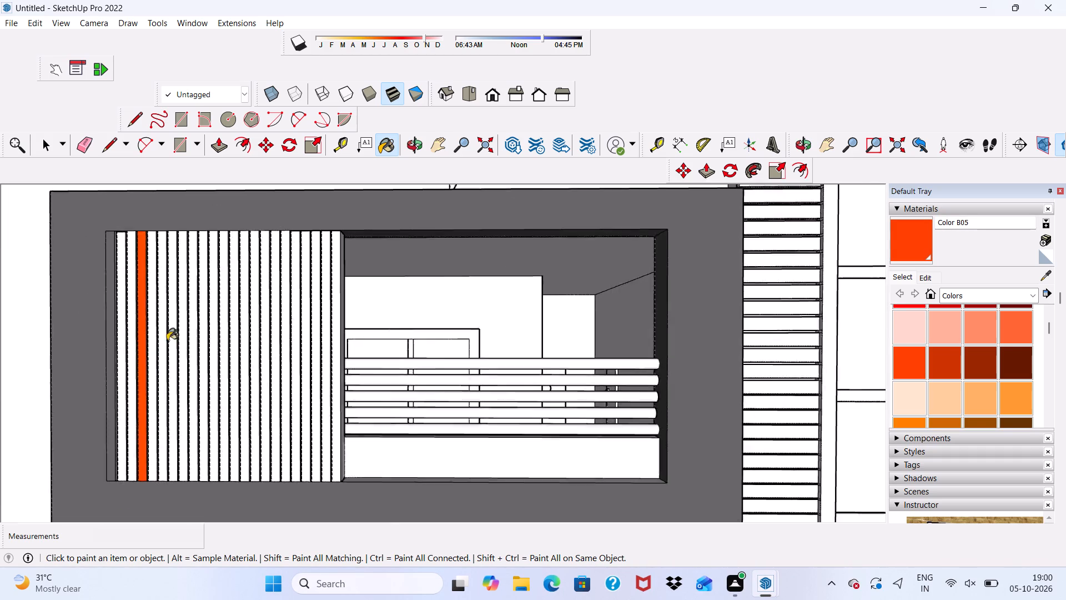
pyautogui.scroll(7, 167, 341)
pyautogui.click(112, 306)
pyautogui.click(91, 322)
pyautogui.scroll(3, 119, 322)
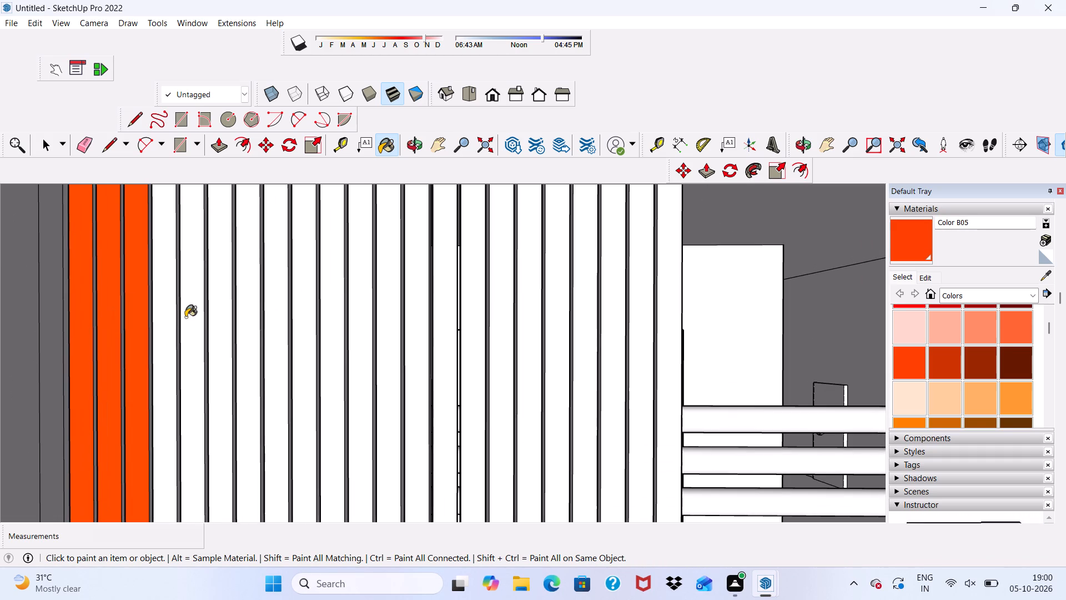
pyautogui.click(155, 332)
pyautogui.click(192, 330)
pyautogui.click(218, 325)
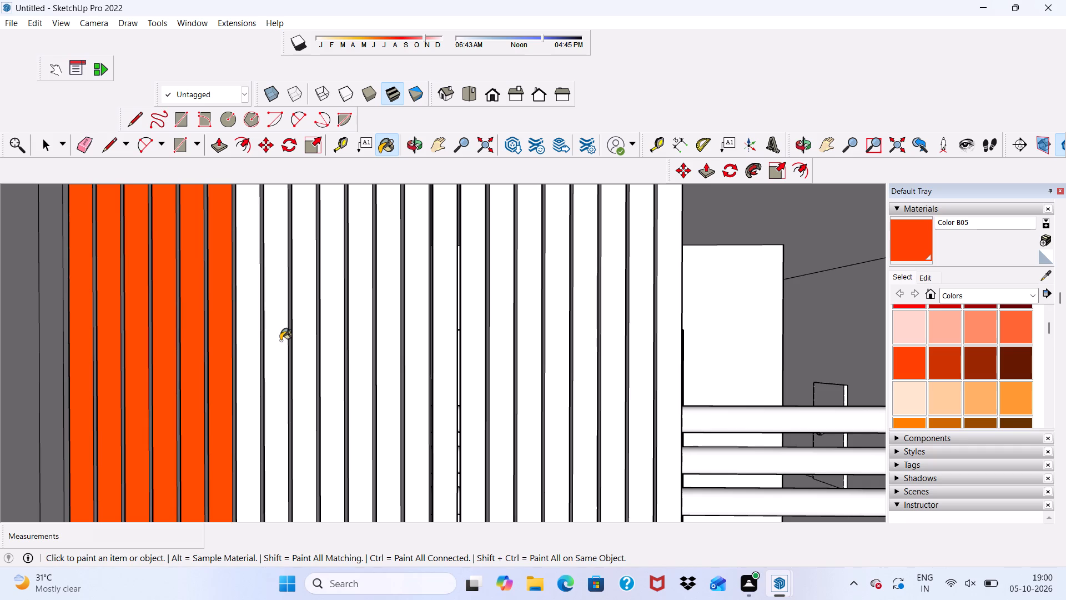
# Continue with Color B05 on the front faces of the next seven vertical balcony slats.
pyautogui.click(258, 351)
pyautogui.moveTo(267, 349); pyautogui.dragTo(274, 351)
pyautogui.click(319, 362)
pyautogui.click(341, 361)
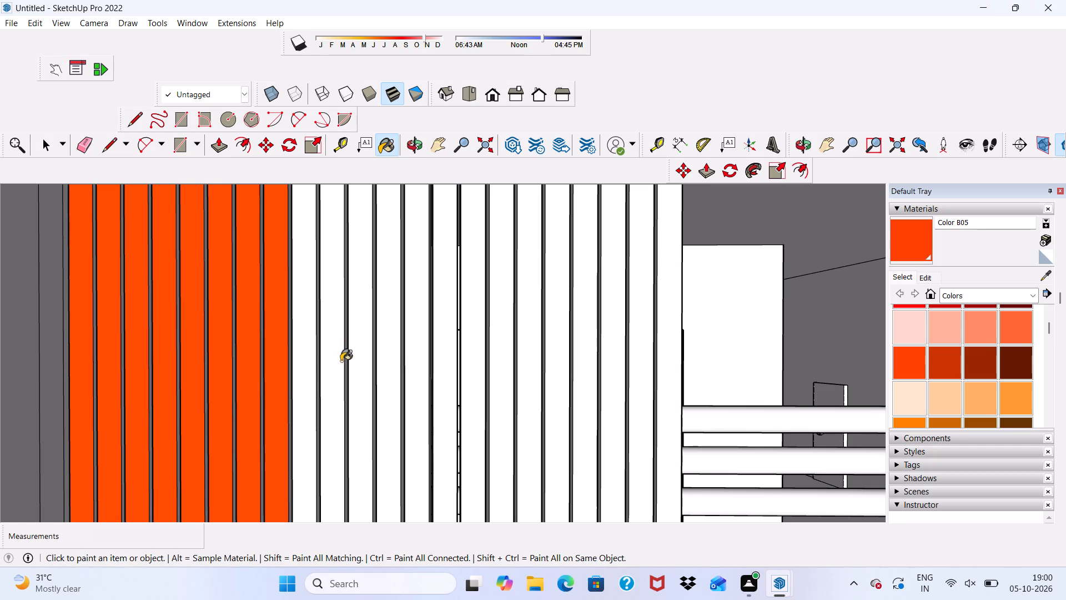
pyautogui.click(313, 378)
pyautogui.click(368, 374)
pyautogui.moveTo(396, 371); pyautogui.dragTo(401, 373)
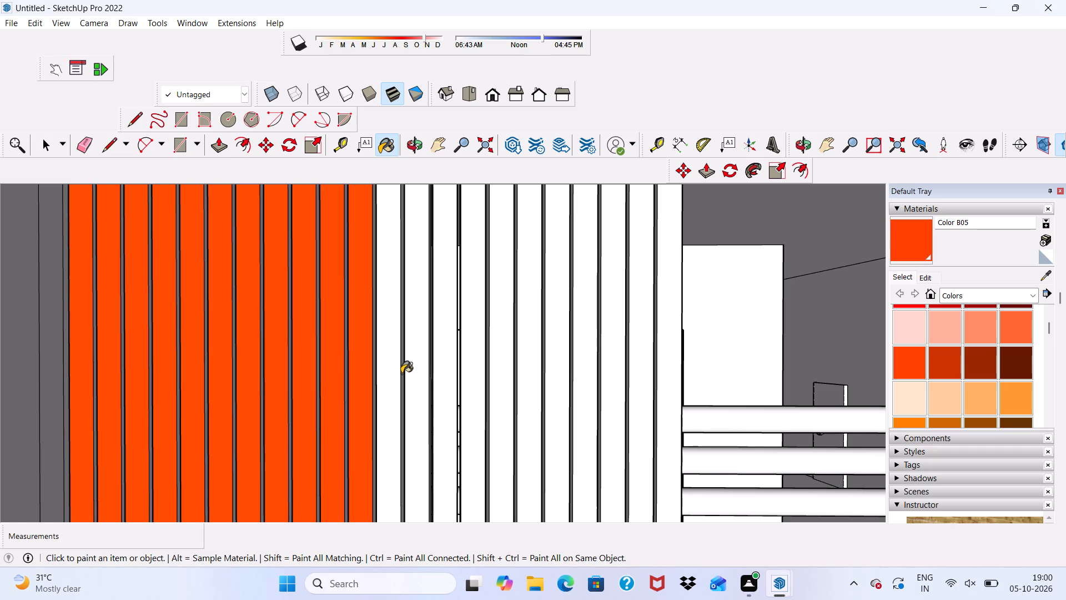
pyautogui.moveTo(401, 373); pyautogui.dragTo(401, 374)
pyautogui.click(416, 367)
pyautogui.click(394, 378)
# Paint the front faces of all remaining vertical slats up to the balcony opening with Color B05.
pyautogui.scroll(-1, 253, 398)
pyautogui.scroll(1, 242, 402)
pyautogui.scroll(-3, 240, 402)
pyautogui.scroll(-1, 147, 365)
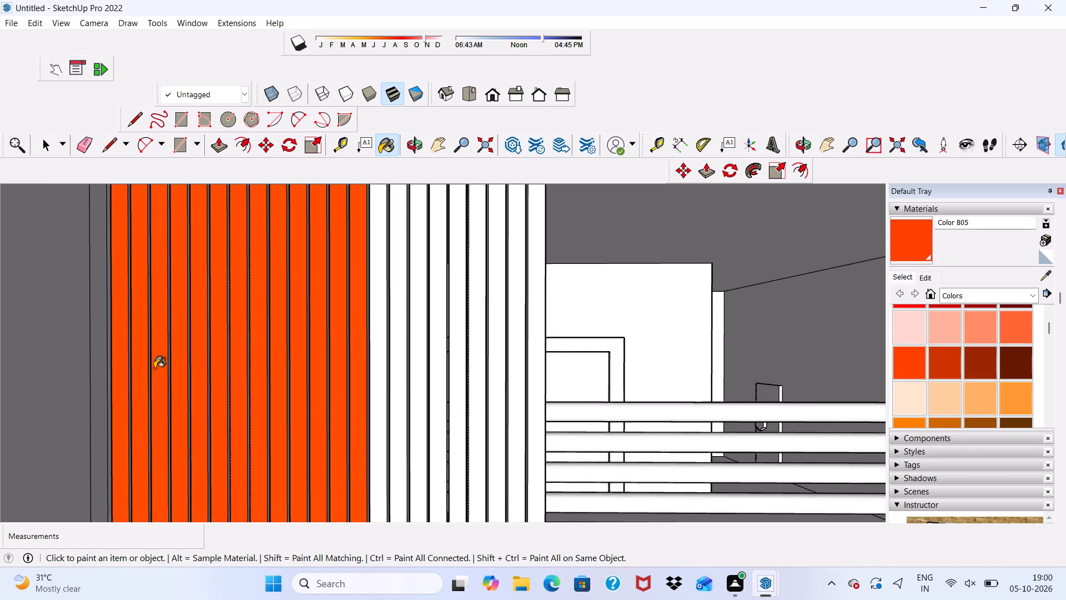
pyautogui.scroll(-6, 154, 368)
pyautogui.scroll(5, 316, 361)
pyautogui.click(300, 346)
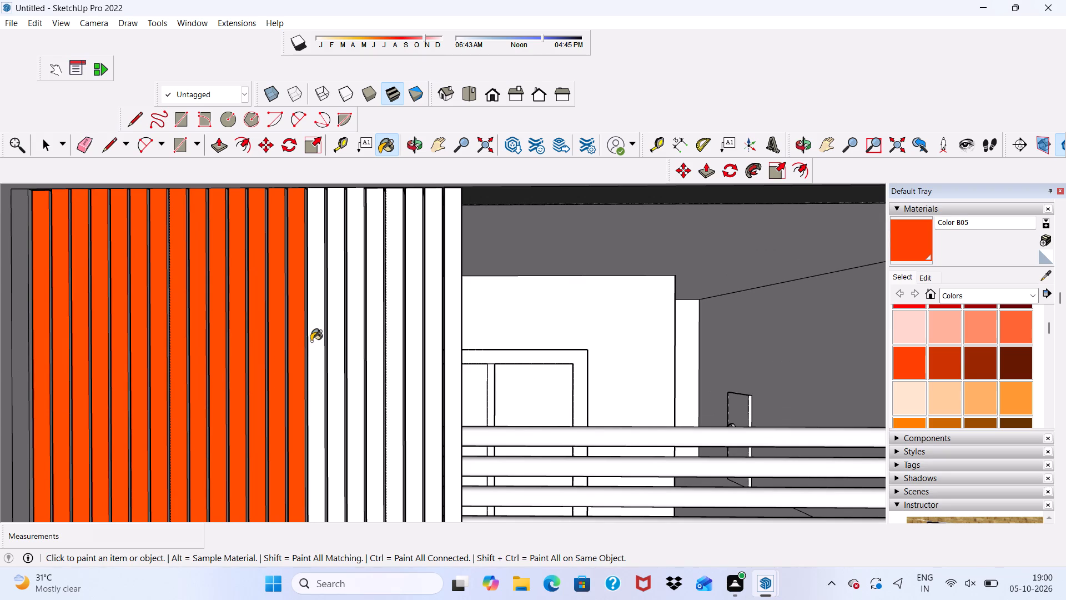
pyautogui.click(311, 341)
pyautogui.click(334, 342)
pyautogui.click(358, 356)
pyautogui.click(370, 352)
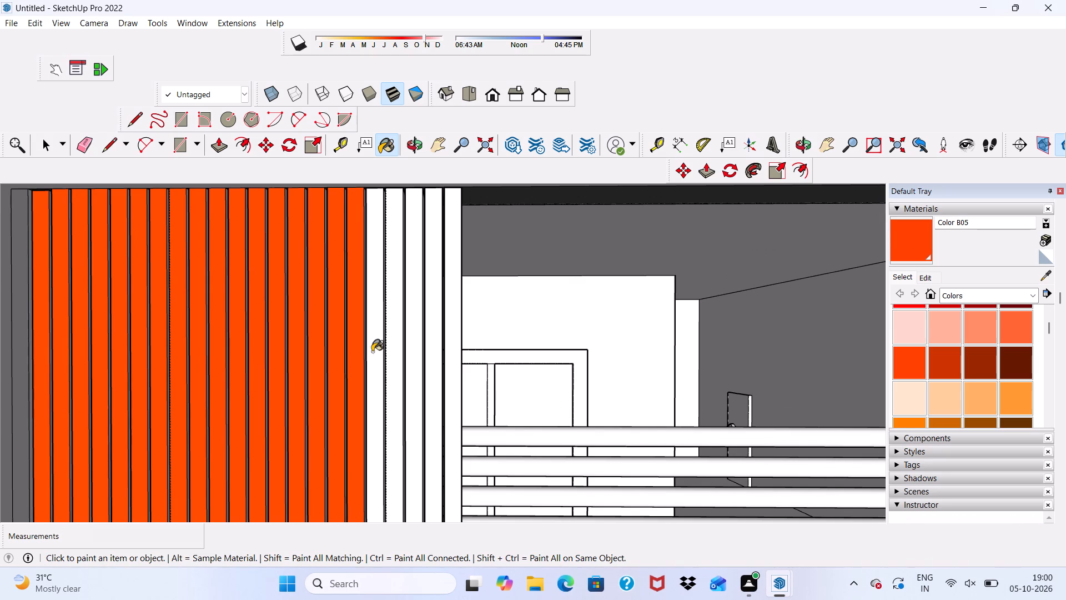
pyautogui.click(394, 347)
pyautogui.click(408, 346)
pyautogui.click(429, 334)
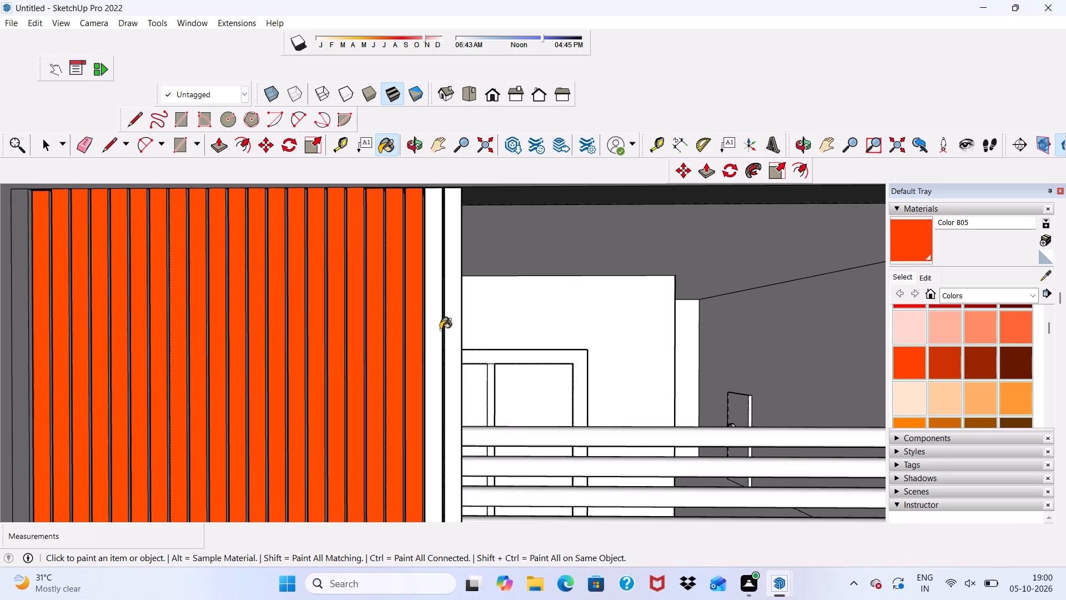
pyautogui.click(456, 319)
# Paint the last slat's exposed end face beside the balcony opening with Color B05.
pyautogui.scroll(-9, 369, 327)
pyautogui.moveTo(300, 363); pyautogui.dragTo(124, 397, button='middle')
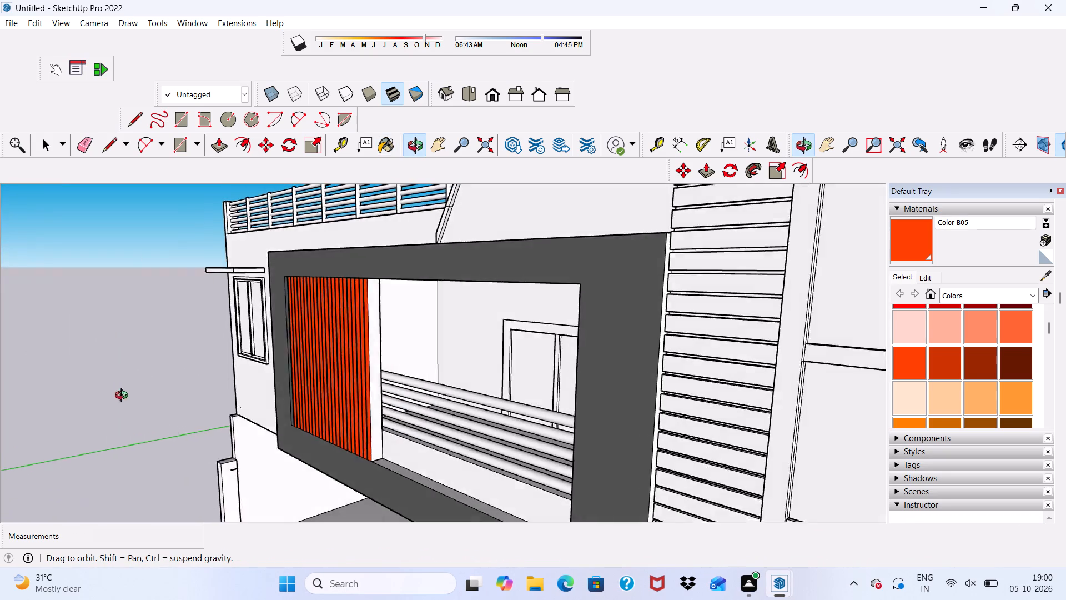
pyautogui.moveTo(124, 397); pyautogui.dragTo(129, 404, button='middle')
pyautogui.scroll(19, 348, 392)
pyautogui.click(375, 312)
# Paint the narrow white side faces between the slats nearest the balcony opening with Color B05.
pyautogui.scroll(3, 371, 309)
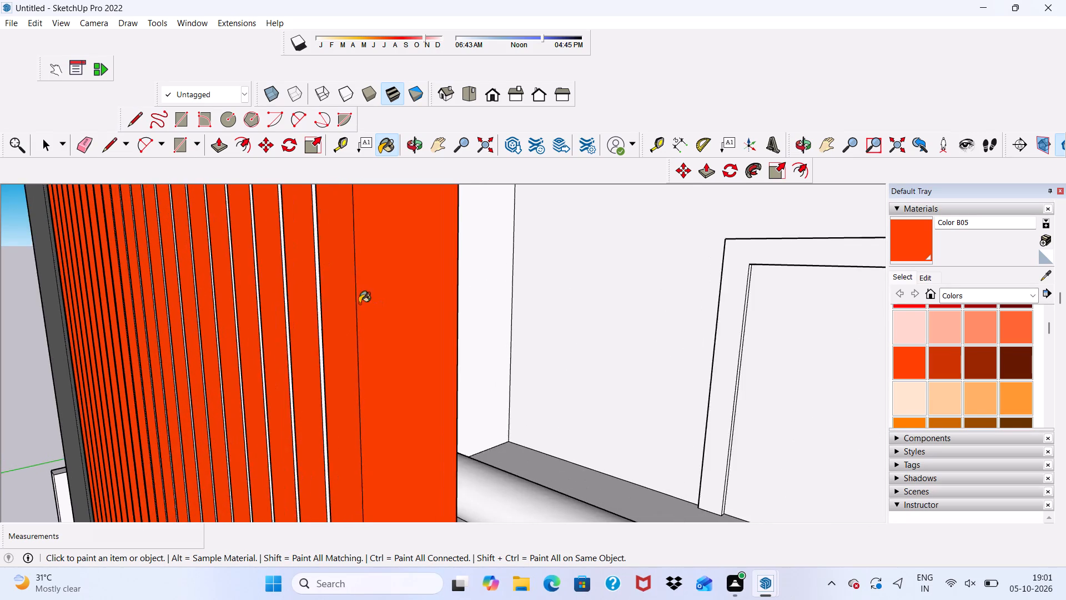
pyautogui.scroll(2, 359, 303)
pyautogui.click(307, 269)
pyautogui.scroll(8, 290, 276)
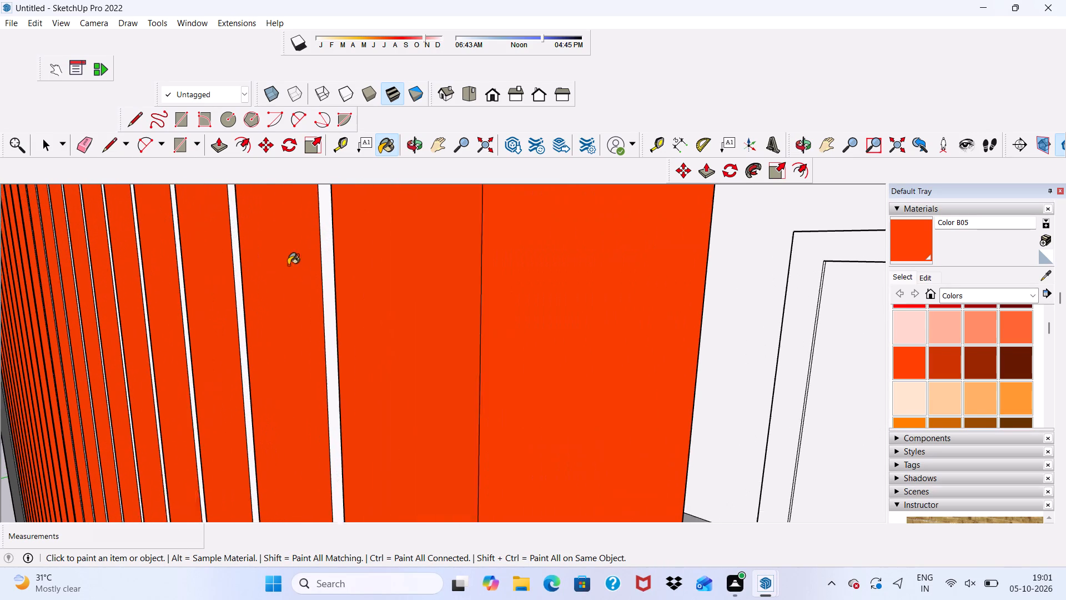
pyautogui.scroll(1, 288, 265)
pyautogui.click(341, 244)
pyautogui.scroll(3, 291, 269)
pyautogui.scroll(3, 241, 261)
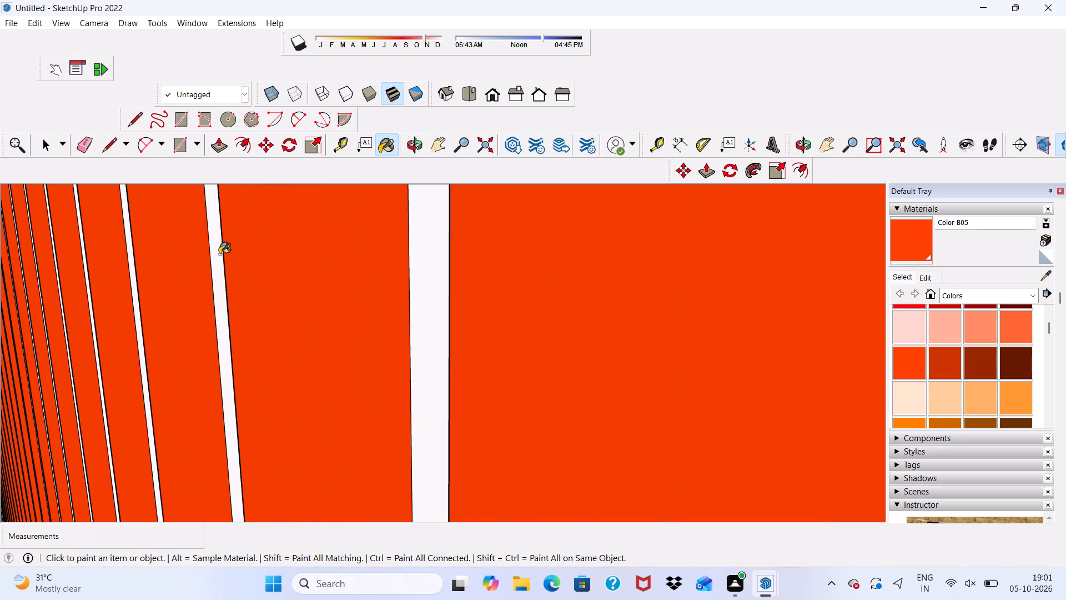
pyautogui.click(214, 258)
pyautogui.click(431, 300)
pyautogui.scroll(-3, 347, 327)
pyautogui.scroll(1, 133, 281)
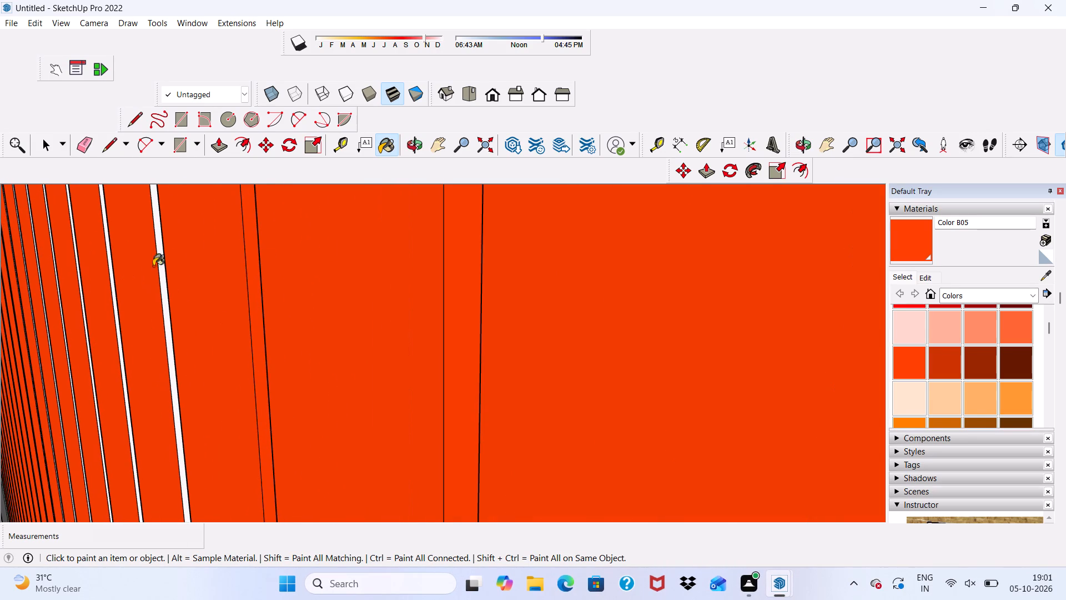
# Paint the next narrow white side faces between the slats, moving away from the balcony opening, with Color B05.
pyautogui.click(158, 264)
pyautogui.scroll(6, 138, 273)
pyautogui.click(100, 264)
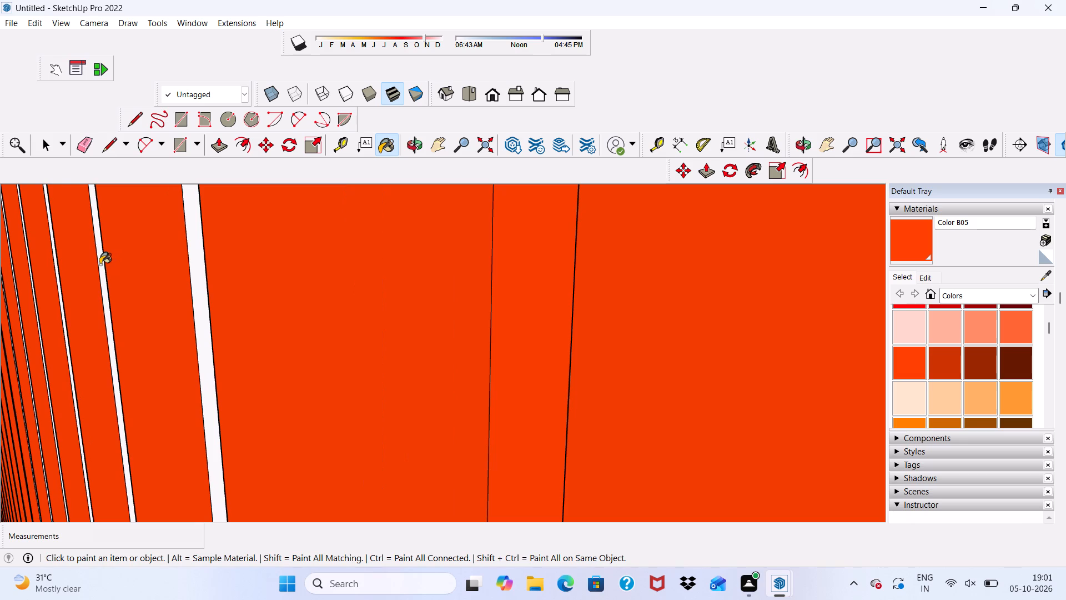
pyautogui.scroll(3, 182, 271)
pyautogui.click(202, 274)
pyautogui.scroll(1, 188, 279)
pyautogui.scroll(-1, 188, 279)
pyautogui.scroll(1, 187, 280)
pyautogui.scroll(-5, 184, 281)
pyautogui.scroll(1, 207, 307)
pyautogui.scroll(-7, 215, 314)
pyautogui.scroll(1, 314, 323)
pyautogui.scroll(-1, 327, 327)
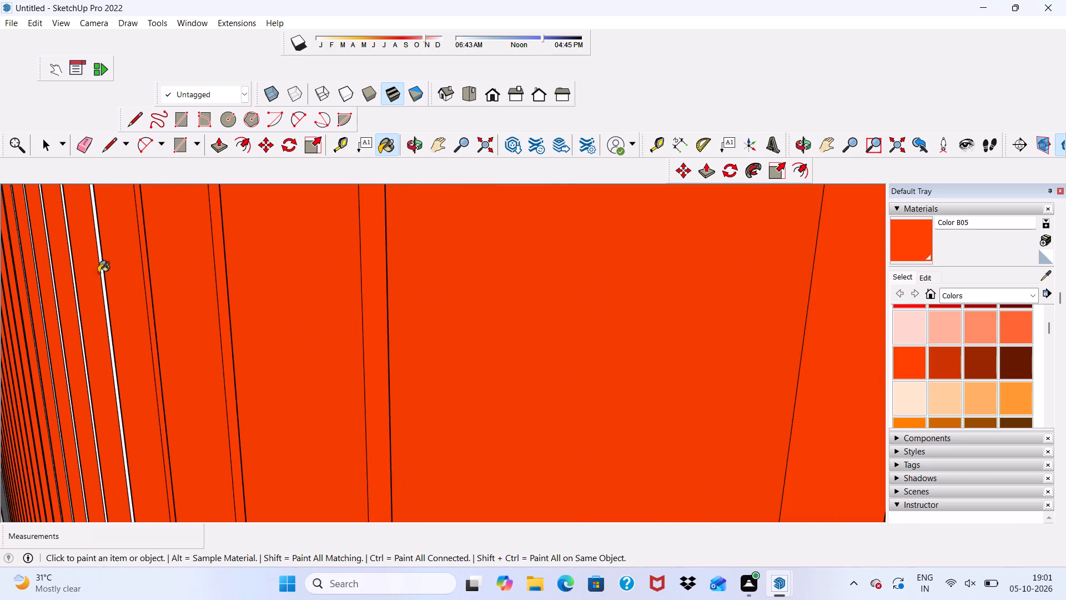
# Continue painting the following narrow white side faces further along the slat screen with Color B05.
pyautogui.scroll(9, 42, 260)
pyautogui.click(175, 259)
pyautogui.scroll(3, 129, 274)
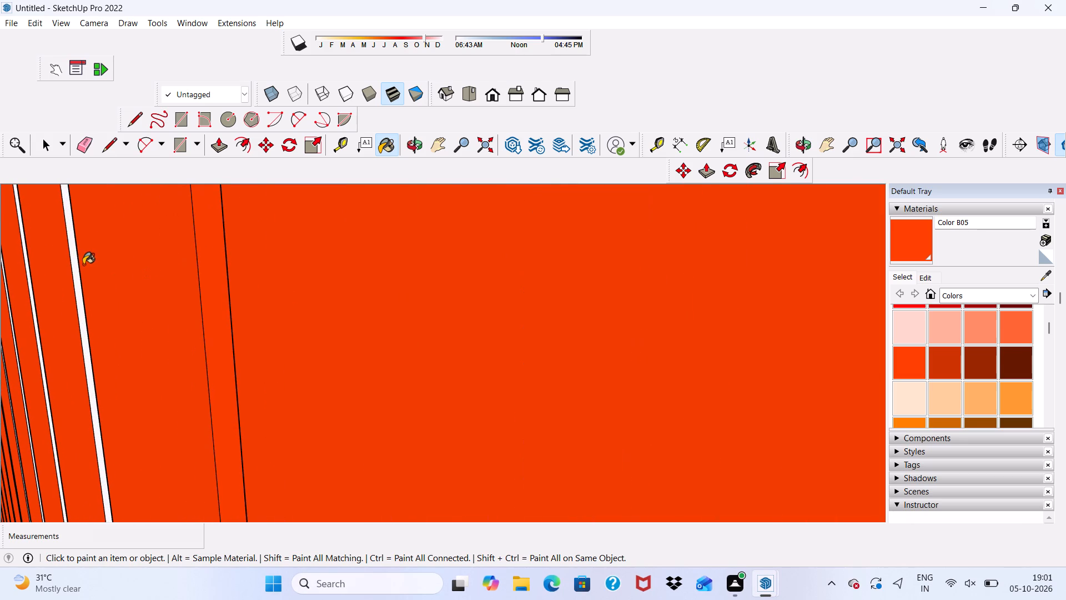
pyautogui.click(72, 269)
pyautogui.scroll(-6, 72, 269)
pyautogui.scroll(6, 93, 278)
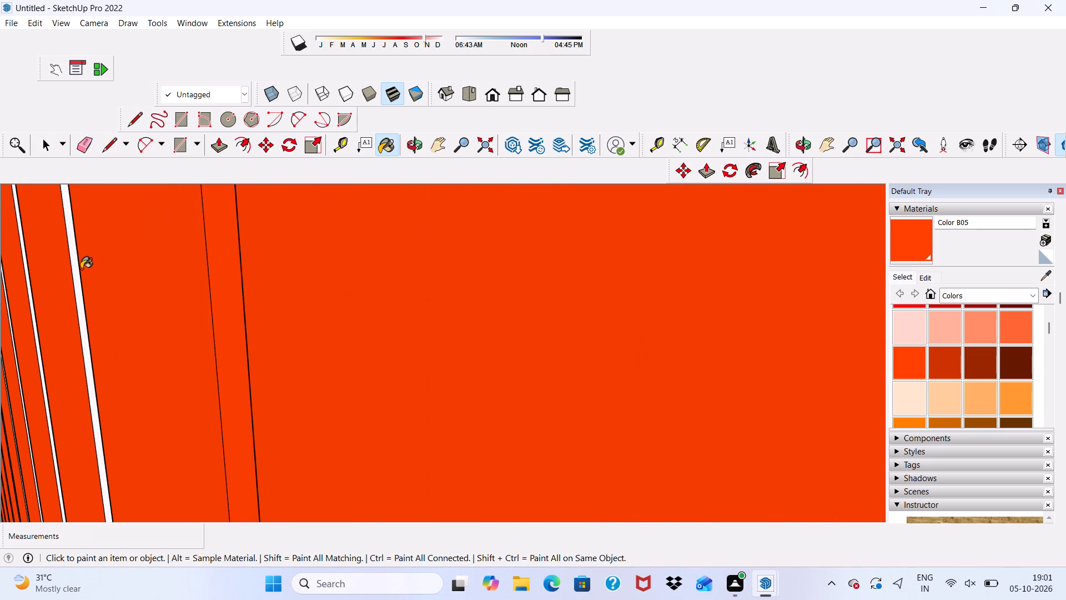
pyautogui.click(76, 272)
pyautogui.scroll(4, 42, 282)
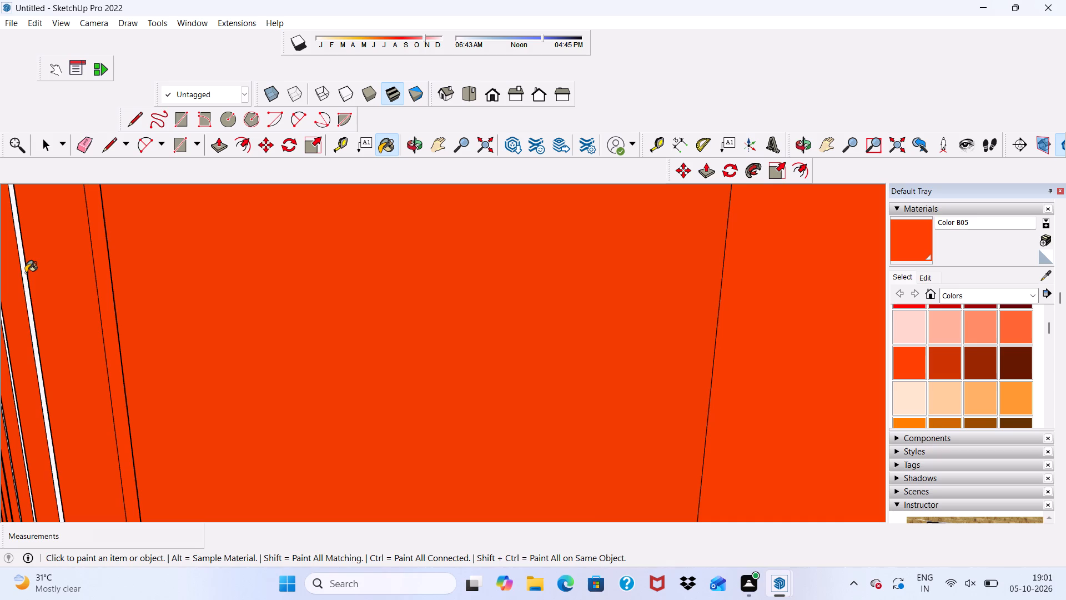
pyautogui.click(23, 273)
pyautogui.scroll(-20, 21, 274)
pyautogui.scroll(1, 130, 332)
pyautogui.scroll(-3, 130, 334)
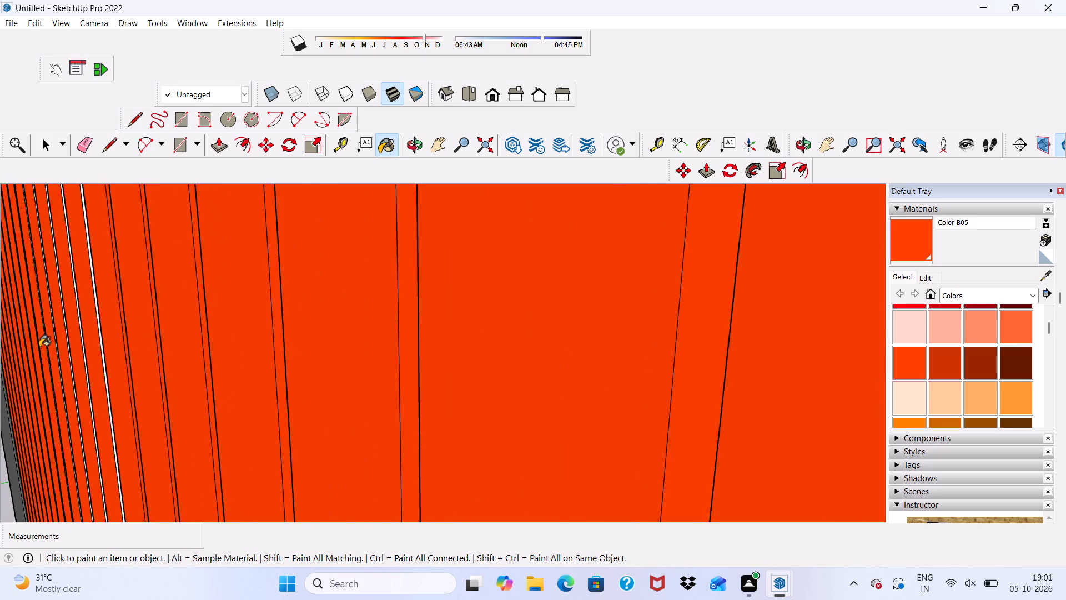
# Paint the next five narrow unpainted side faces between the slats, moving away from the balcony opening, with Color B05.
pyautogui.moveTo(21, 344); pyautogui.dragTo(90, 330, button='middle')
pyautogui.scroll(-7, 179, 389)
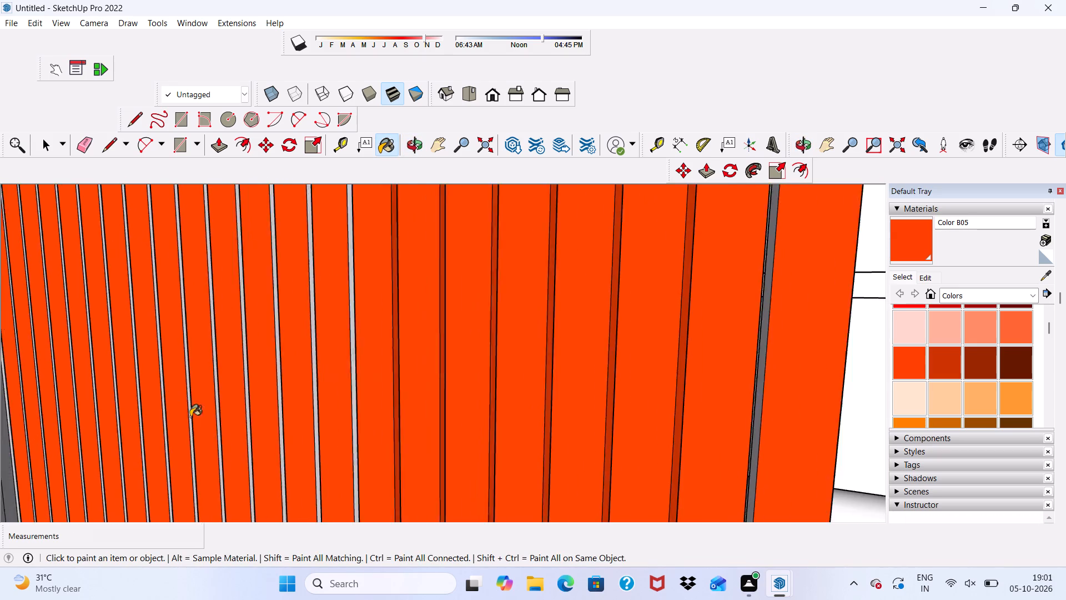
pyautogui.scroll(-7, 190, 417)
pyautogui.scroll(9, 340, 286)
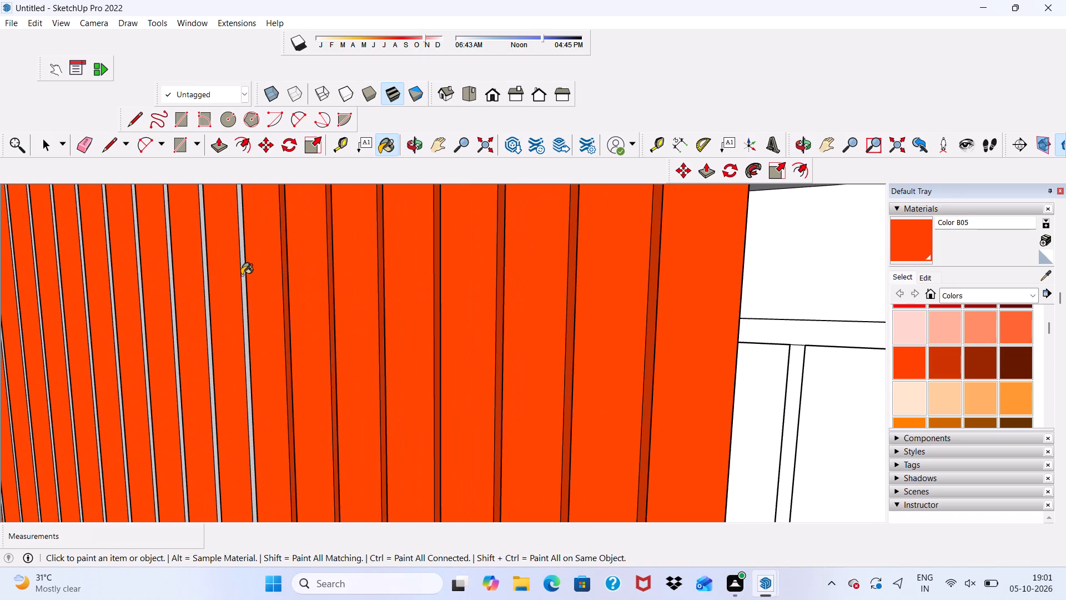
pyautogui.click(240, 276)
pyautogui.scroll(4, 228, 288)
pyautogui.click(253, 276)
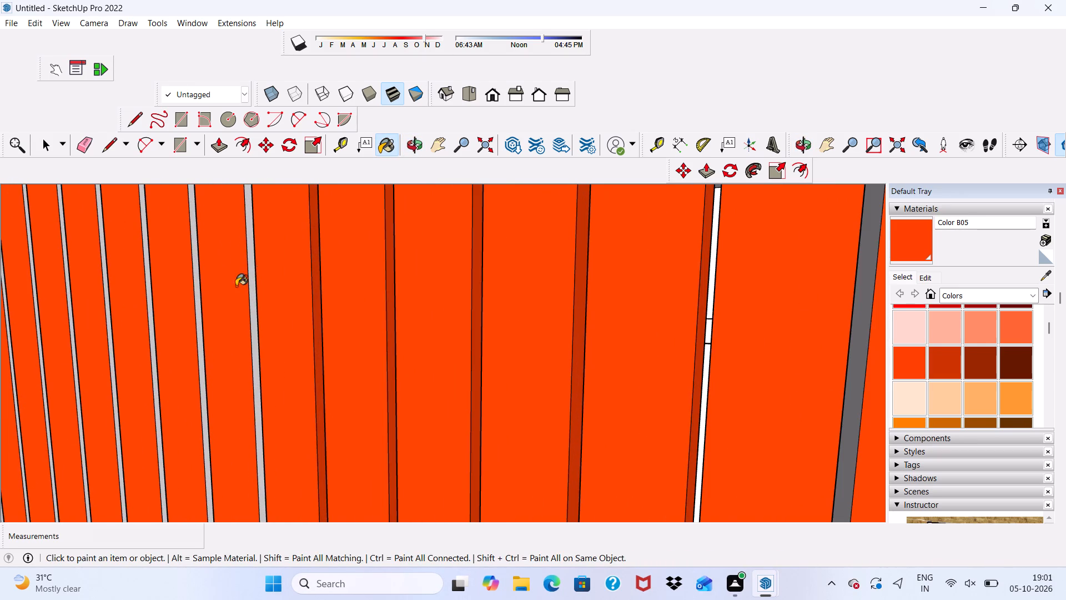
pyautogui.scroll(5, 231, 289)
pyautogui.click(181, 284)
pyautogui.scroll(3, 112, 318)
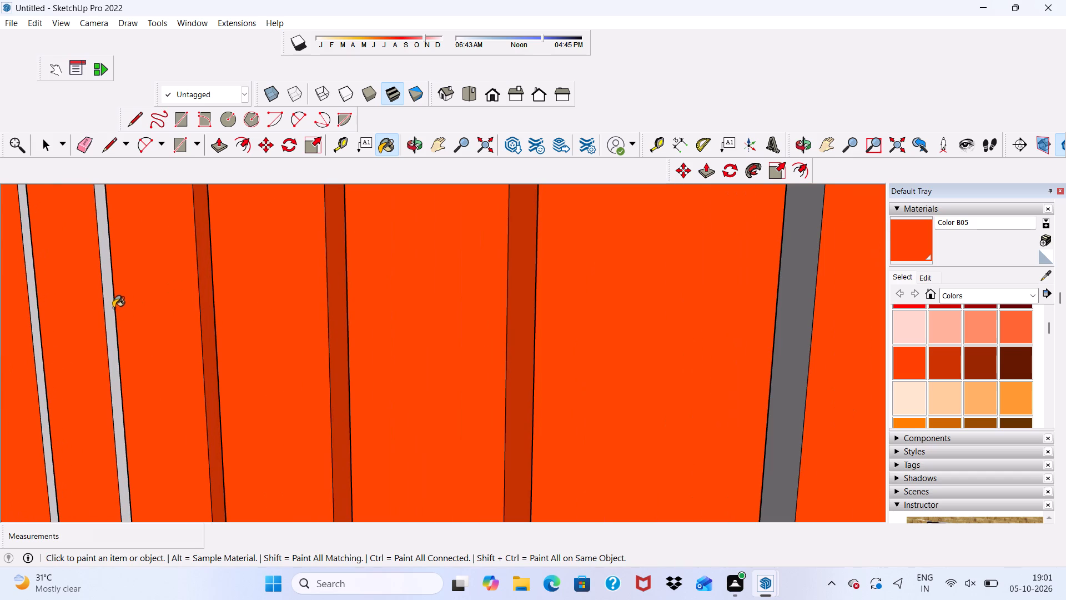
pyautogui.click(110, 310)
pyautogui.scroll(1, 68, 322)
pyautogui.click(35, 319)
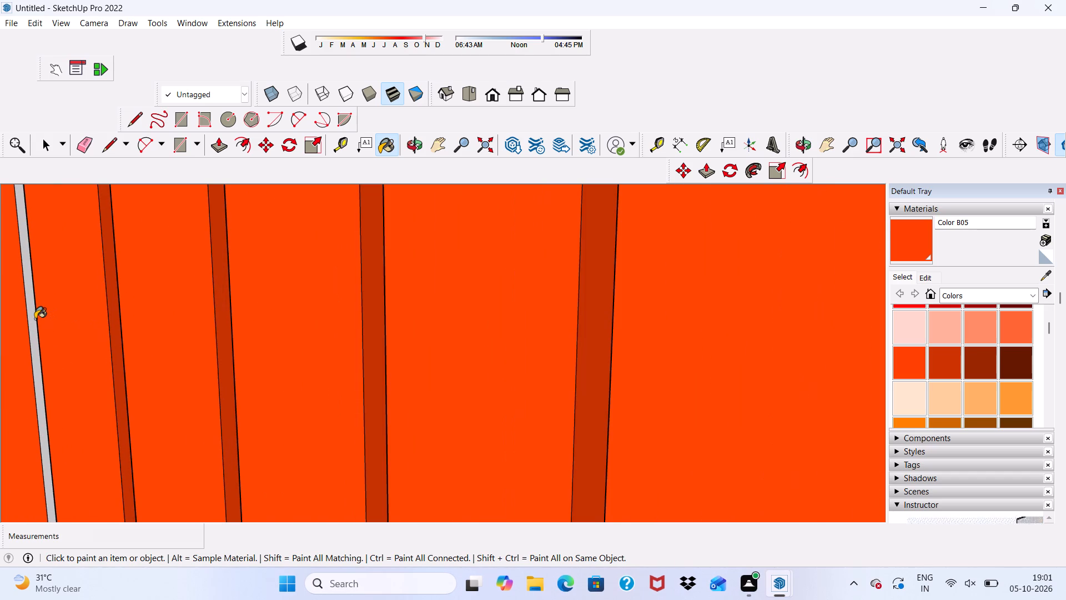
# Paint the following unpainted side faces between the slats, continuing toward the far end of the dark grey frame, with Color B05.
pyautogui.scroll(-20, 26, 324)
pyautogui.moveTo(287, 326); pyautogui.dragTo(248, 359, button='middle')
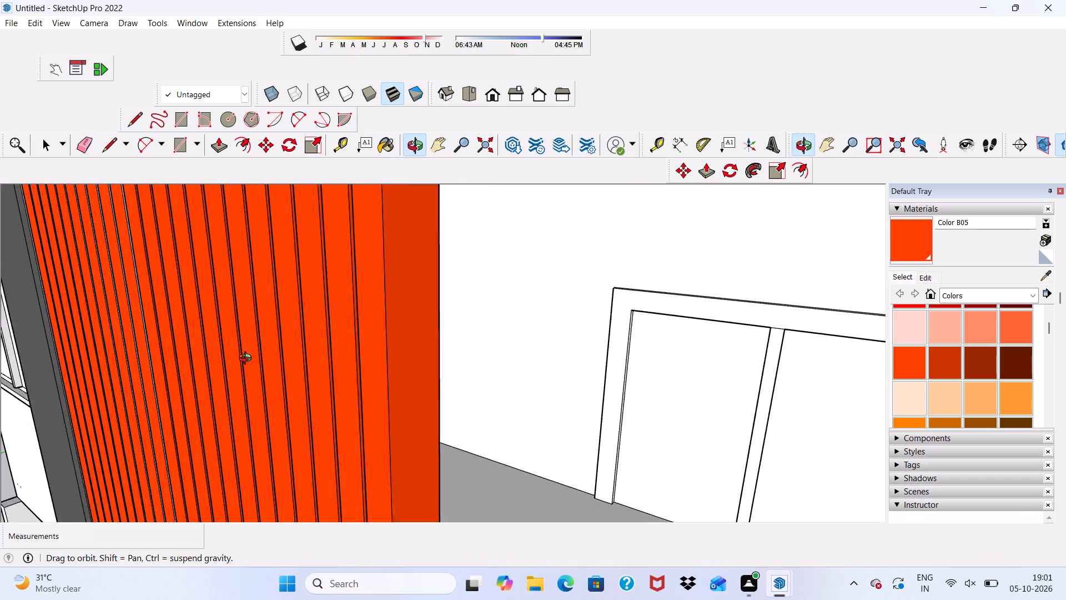
pyautogui.moveTo(248, 359); pyautogui.dragTo(236, 356, button='middle')
pyautogui.moveTo(316, 337); pyautogui.dragTo(339, 332, button='middle')
pyautogui.scroll(8, 88, 280)
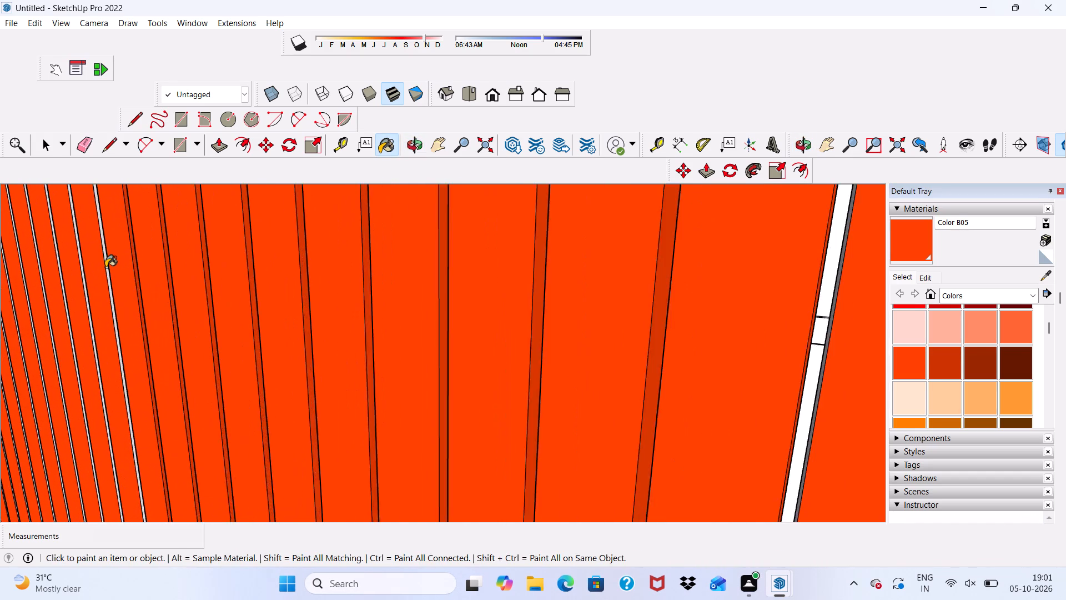
pyautogui.scroll(2, 105, 267)
pyautogui.click(105, 267)
pyautogui.scroll(11, 105, 267)
pyautogui.click(117, 257)
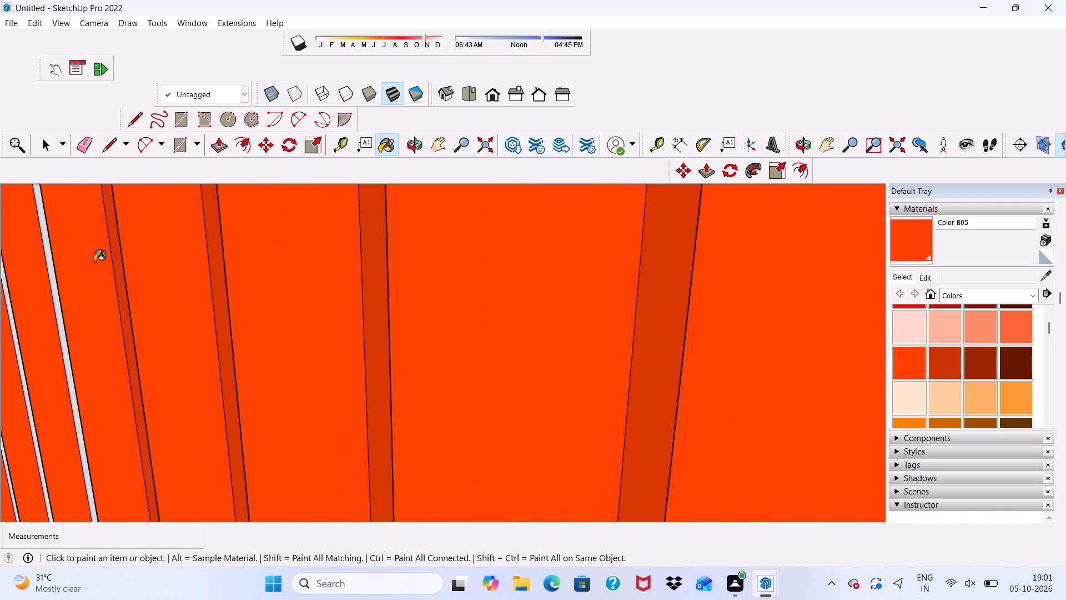
pyautogui.scroll(4, 90, 264)
pyautogui.click(34, 282)
pyautogui.click(36, 280)
pyautogui.click(42, 278)
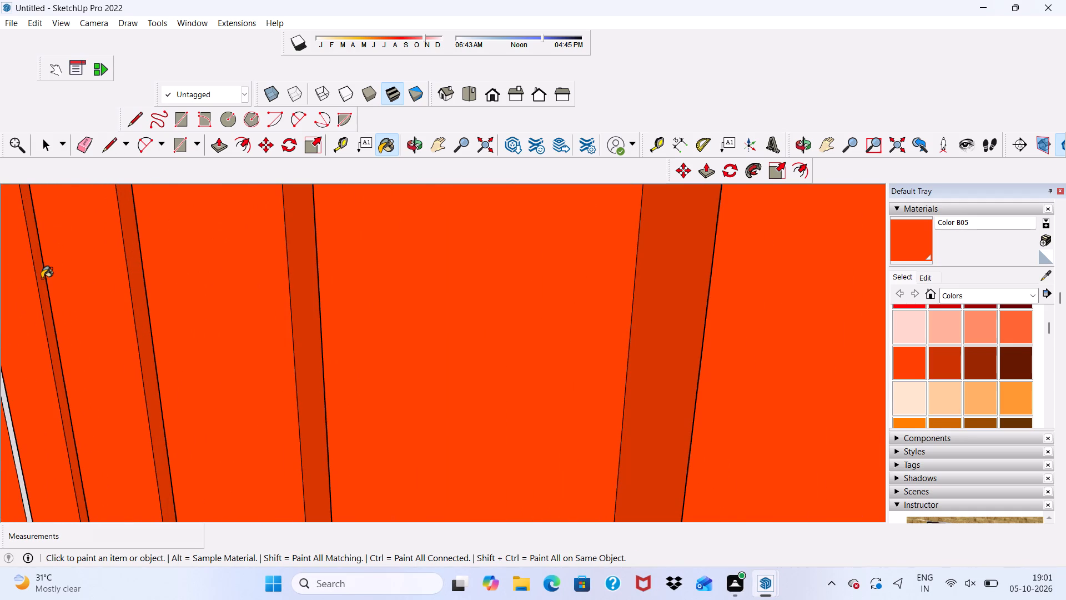
# Paint the next three narrow side faces along the slat screen with Color B05, including the one skipped between painted faces.
pyautogui.scroll(-13, 42, 278)
pyautogui.scroll(1, 315, 282)
pyautogui.scroll(-4, 343, 283)
pyautogui.scroll(9, 134, 264)
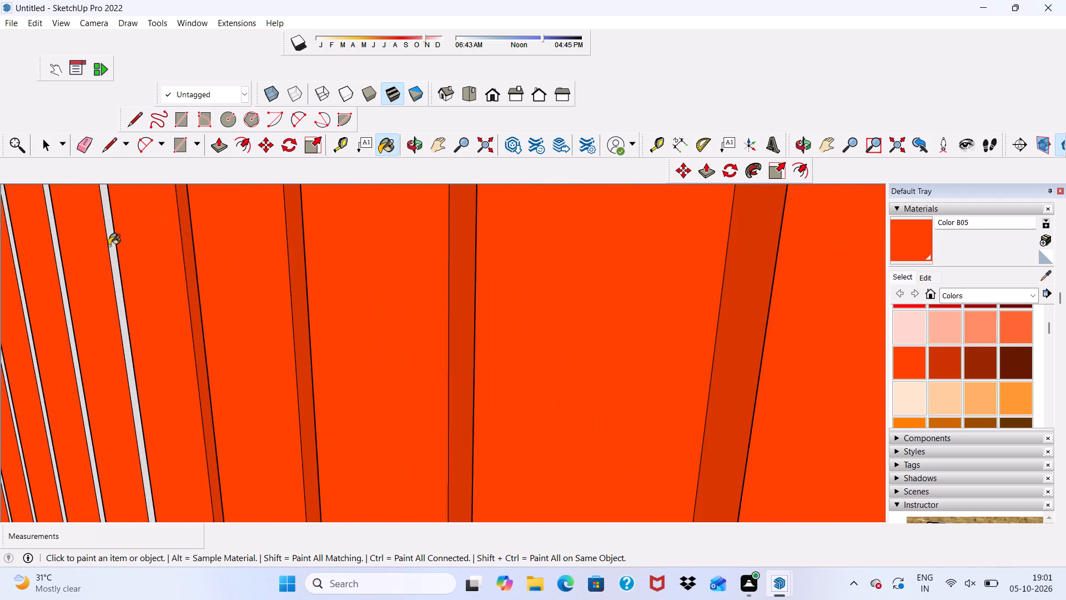
pyautogui.click(109, 246)
pyautogui.scroll(3, 97, 258)
pyautogui.click(53, 277)
pyautogui.scroll(2, 81, 282)
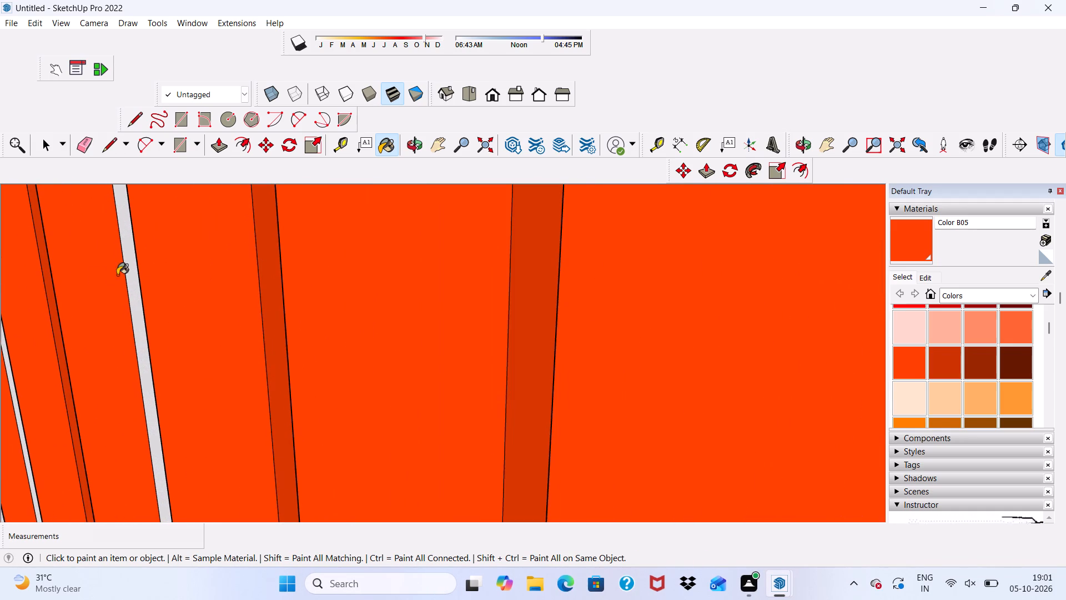
pyautogui.click(132, 268)
# Continue painting the narrow side faces toward the frame's far end with Color B05, filling in the skipped faces.
pyautogui.scroll(-16, 117, 280)
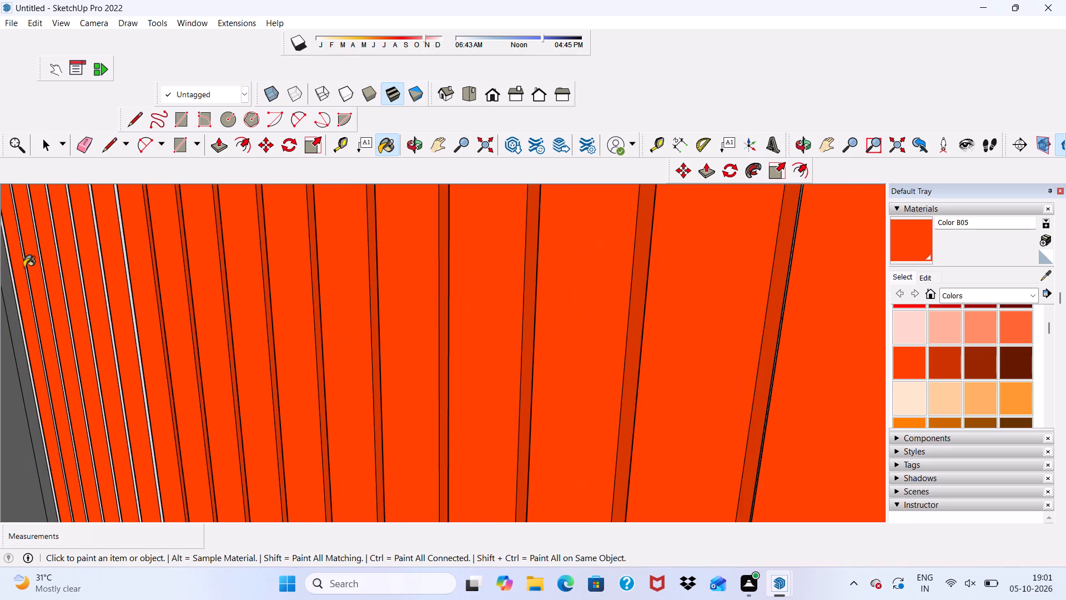
pyautogui.scroll(4, 82, 267)
pyautogui.click(145, 261)
pyautogui.scroll(4, 130, 272)
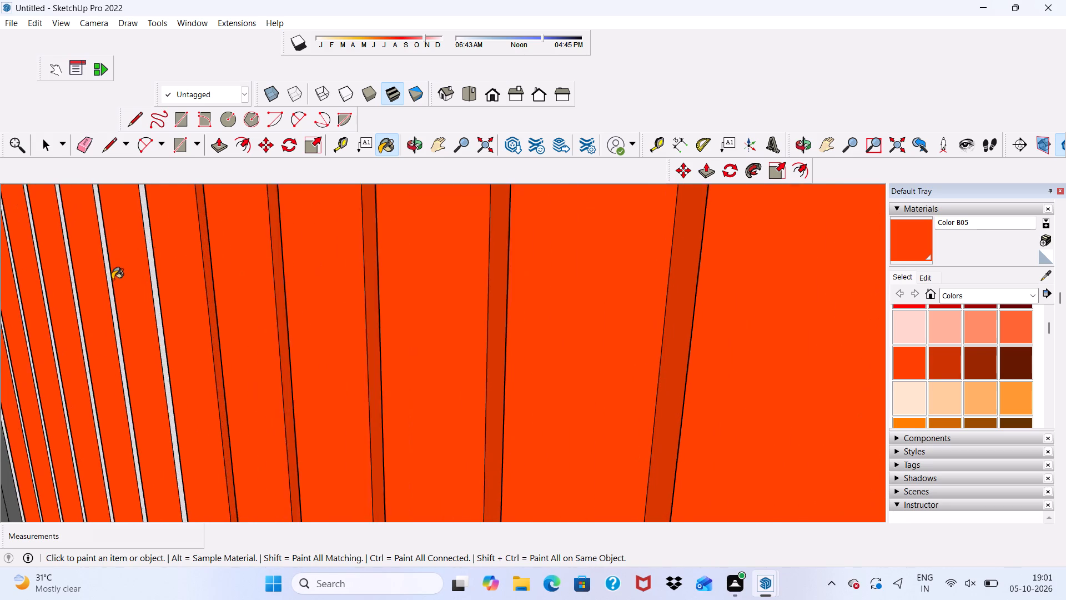
pyautogui.scroll(6, 112, 279)
pyautogui.click(104, 272)
pyautogui.click(198, 266)
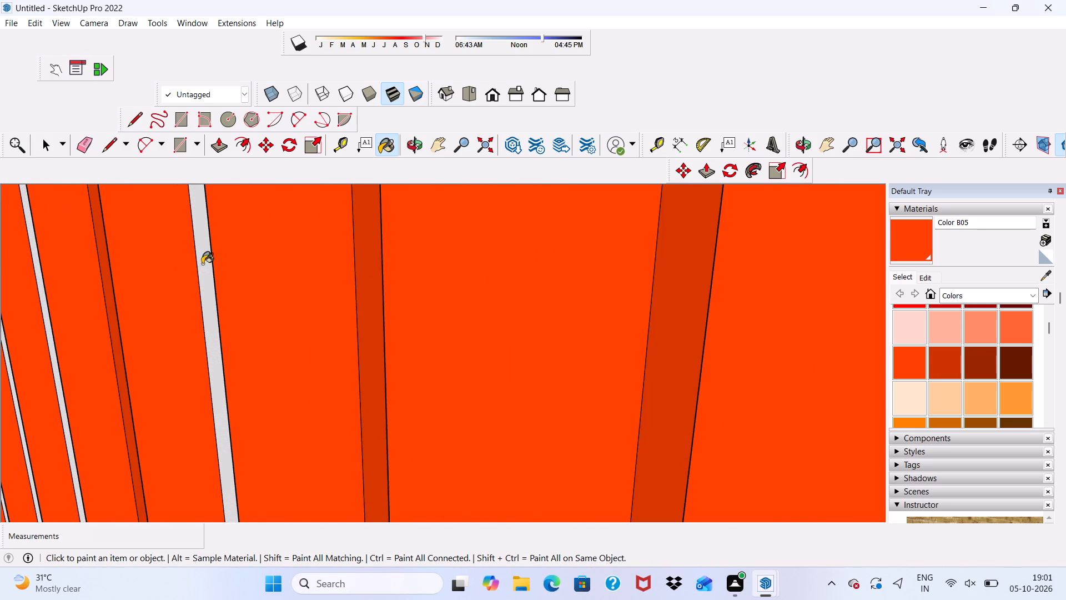
pyautogui.scroll(-3, 174, 279)
pyautogui.click(200, 271)
pyautogui.scroll(8, 171, 285)
pyautogui.click(224, 257)
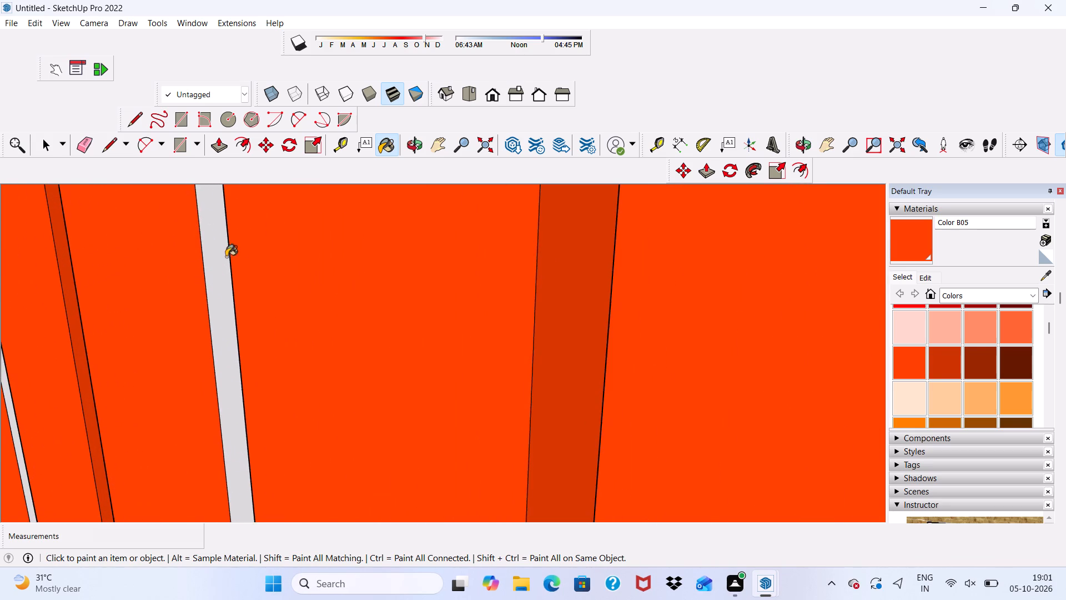
# Paint the next two unpainted side faces between the slats, closer to the frame's far end, with Color B05.
pyautogui.scroll(-9, 153, 268)
pyautogui.scroll(1, 207, 316)
pyautogui.scroll(-6, 218, 320)
pyautogui.scroll(1, 280, 297)
pyautogui.scroll(-1, 290, 302)
pyautogui.scroll(1, 305, 308)
pyautogui.scroll(-1, 315, 312)
pyautogui.scroll(5, 92, 268)
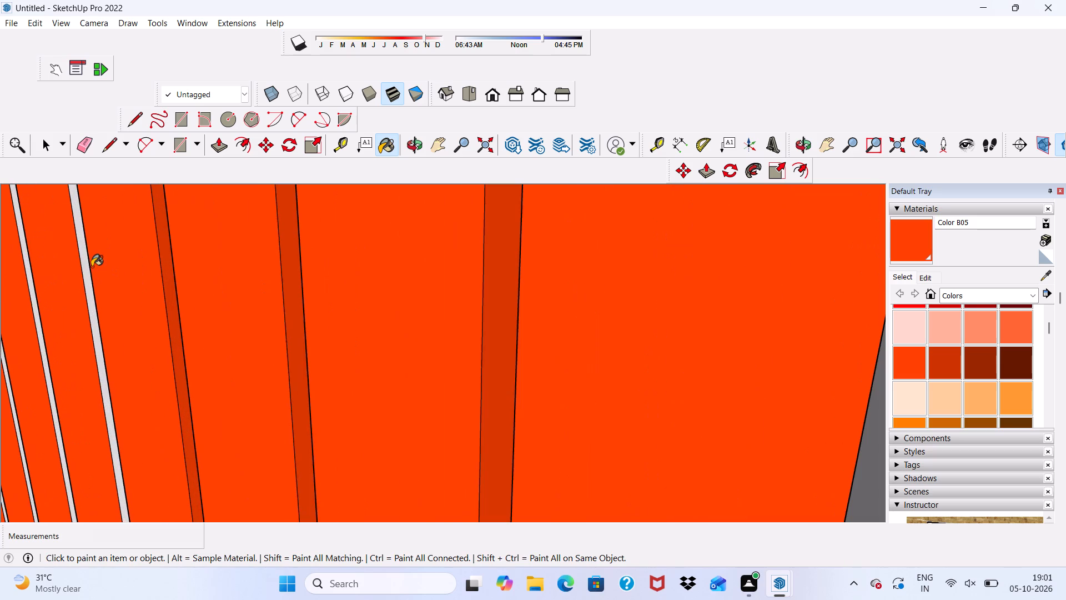
pyautogui.click(81, 271)
pyautogui.scroll(4, 81, 271)
pyautogui.click(87, 268)
pyautogui.scroll(4, 82, 269)
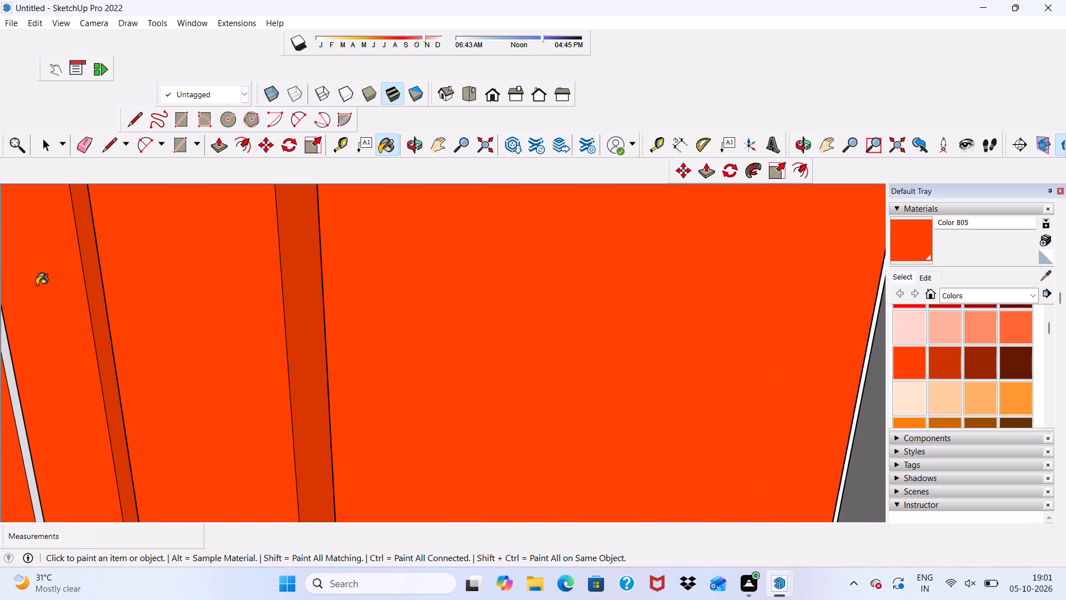
# Paint the last four unpainted side faces on this side of the slats, up to the dark grey frame, with Color B05.
pyautogui.scroll(-5, 22, 312)
pyautogui.scroll(1, 174, 277)
pyautogui.scroll(-3, 327, 206)
pyautogui.scroll(1, 347, 237)
pyautogui.scroll(-15, 354, 240)
pyautogui.moveTo(512, 238); pyautogui.dragTo(512, 238, button='middle')
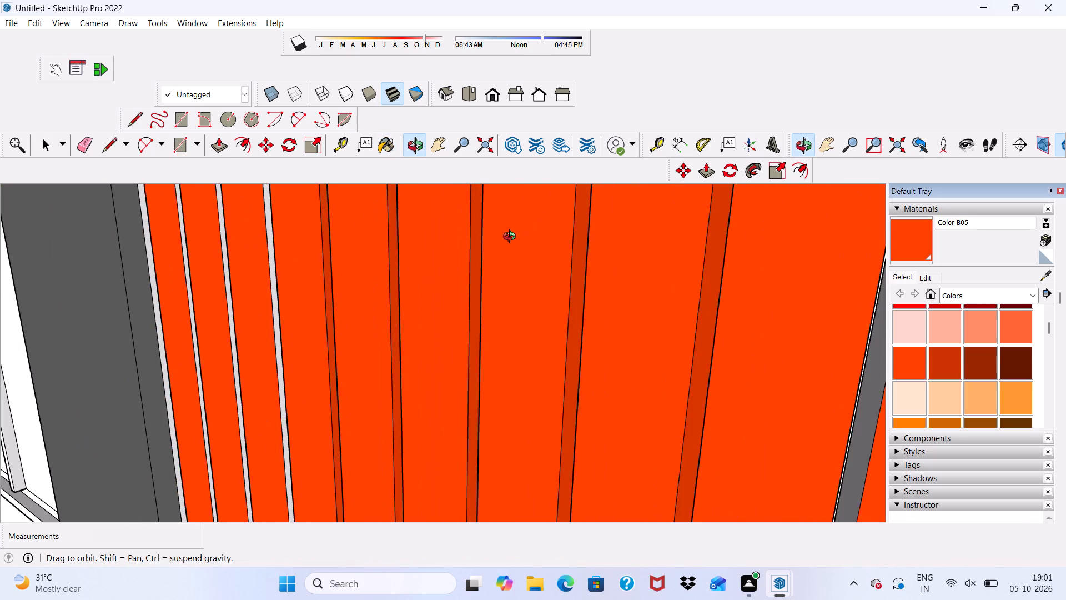
pyautogui.moveTo(512, 238); pyautogui.dragTo(421, 244, button='middle')
pyautogui.scroll(8, 378, 255)
pyautogui.click(367, 228)
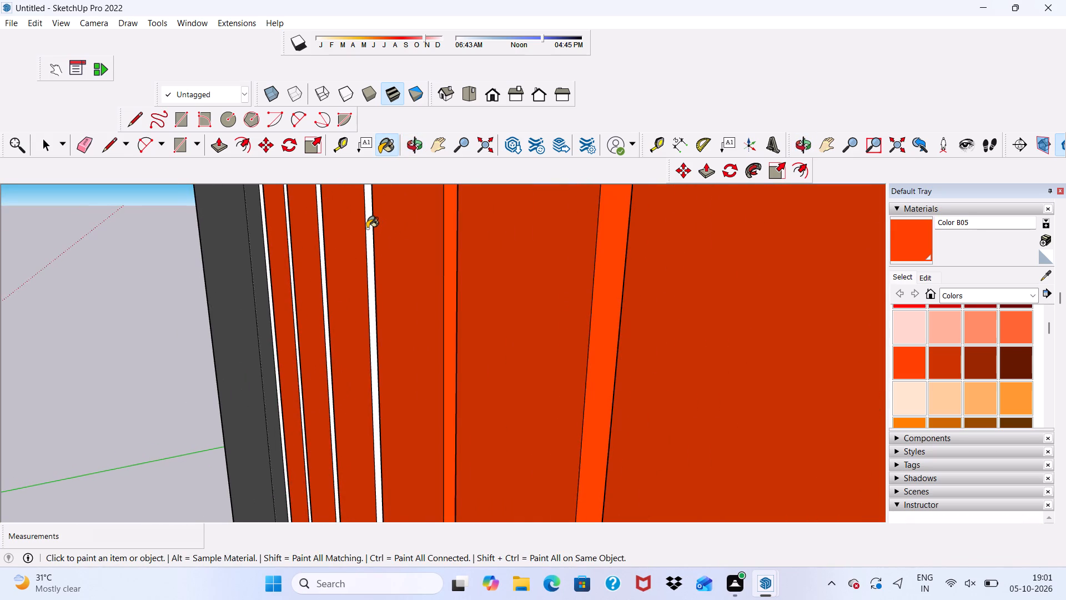
pyautogui.scroll(5, 363, 231)
pyautogui.click(303, 238)
pyautogui.scroll(4, 287, 250)
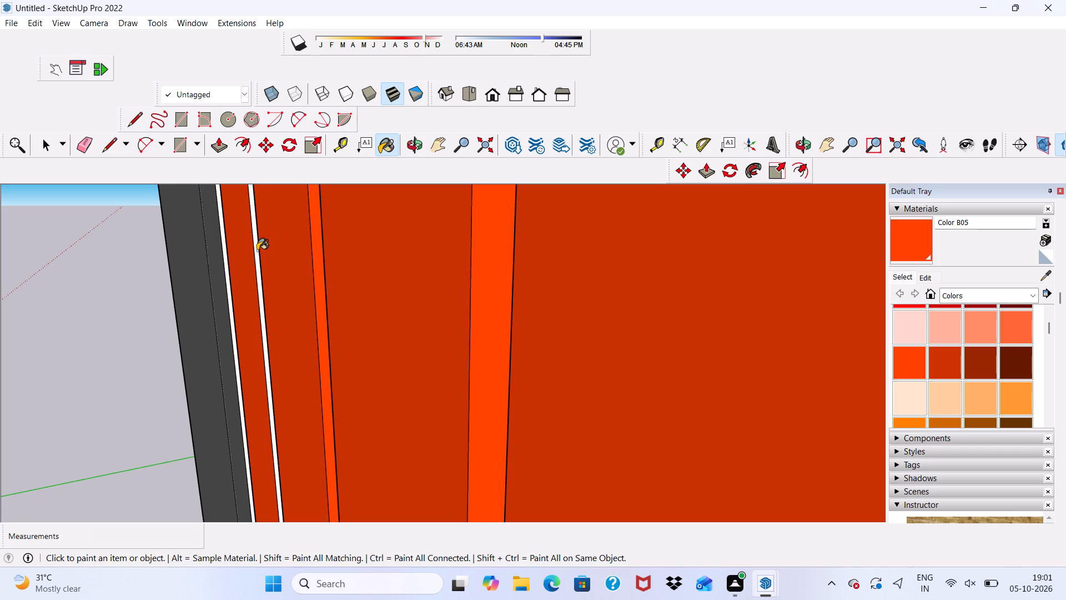
pyautogui.click(257, 251)
pyautogui.scroll(4, 250, 257)
pyautogui.click(218, 244)
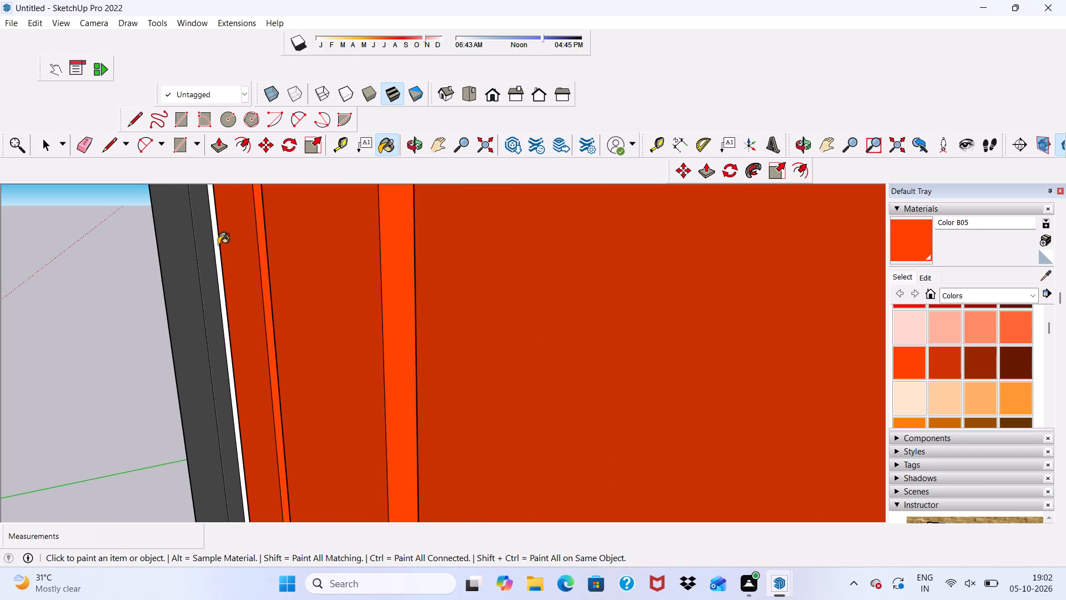
# On the opposite side of the slats, paint the first three white side faces beside the dark grey frame with Color B05.
pyautogui.scroll(-3, 213, 247)
pyautogui.scroll(1, 220, 252)
pyautogui.scroll(-18, 253, 264)
pyautogui.moveTo(183, 291); pyautogui.dragTo(252, 295, button='middle')
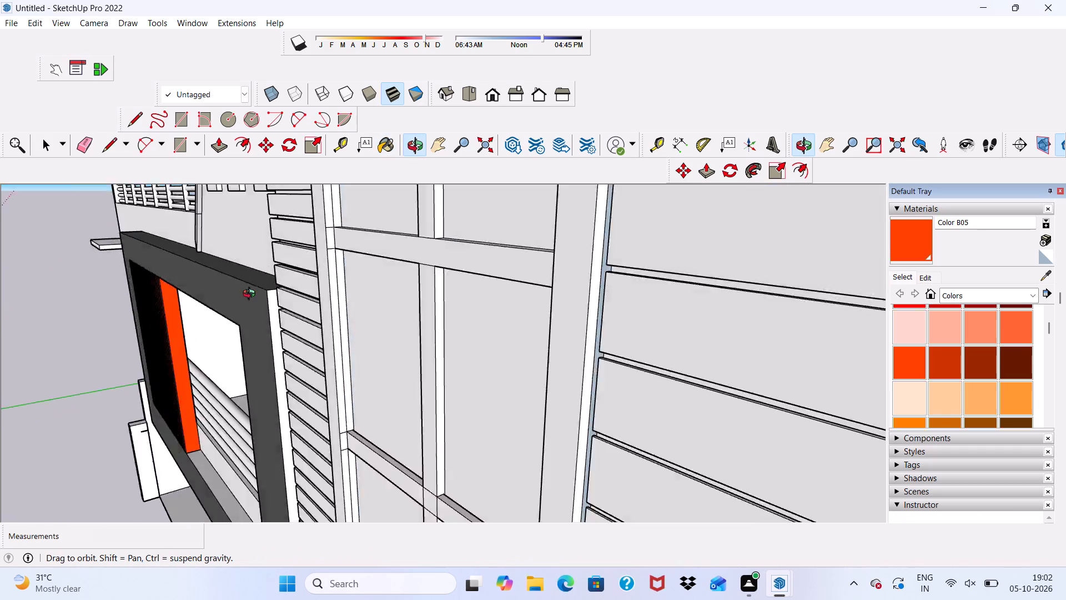
pyautogui.moveTo(252, 295); pyautogui.dragTo(435, 261, button='middle')
pyautogui.moveTo(182, 333); pyautogui.dragTo(415, 305, button='middle')
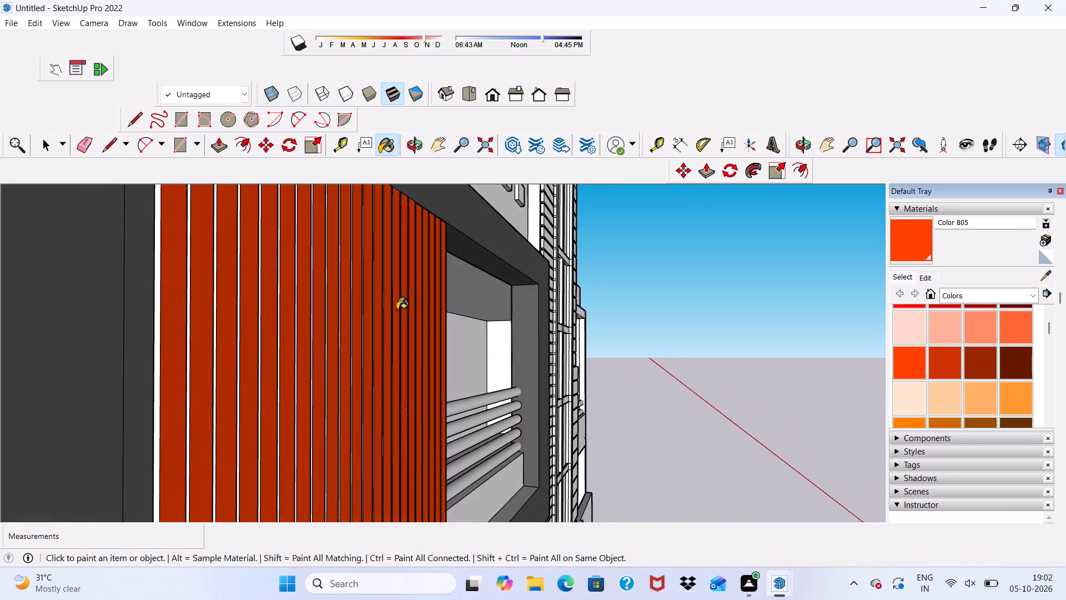
pyautogui.scroll(8, 213, 332)
pyautogui.click(113, 347)
pyautogui.scroll(4, 191, 344)
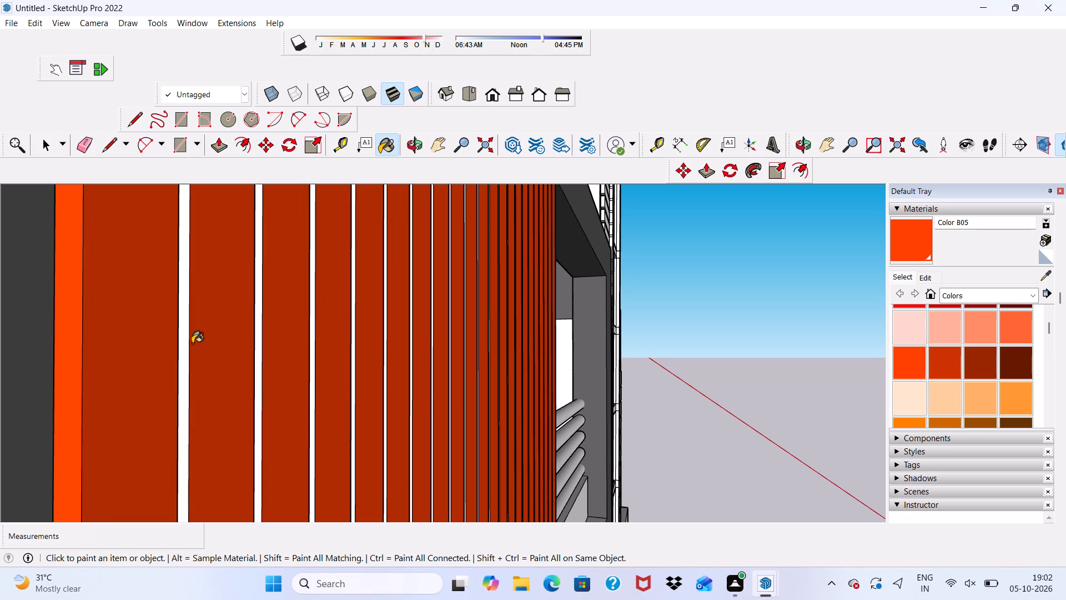
pyautogui.moveTo(181, 349); pyautogui.dragTo(189, 349)
pyautogui.scroll(7, 229, 343)
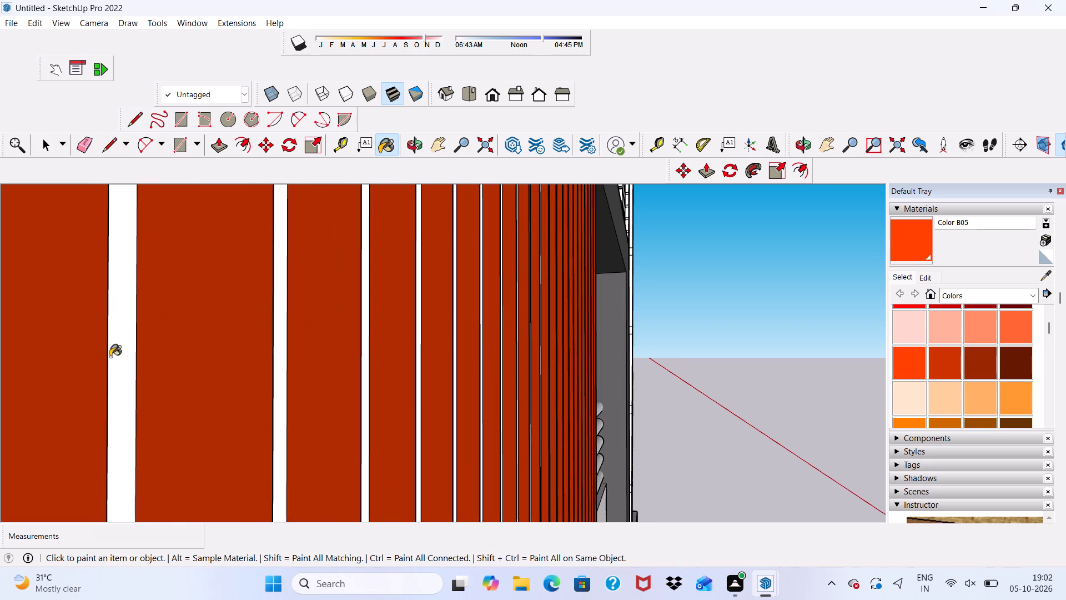
pyautogui.click(124, 349)
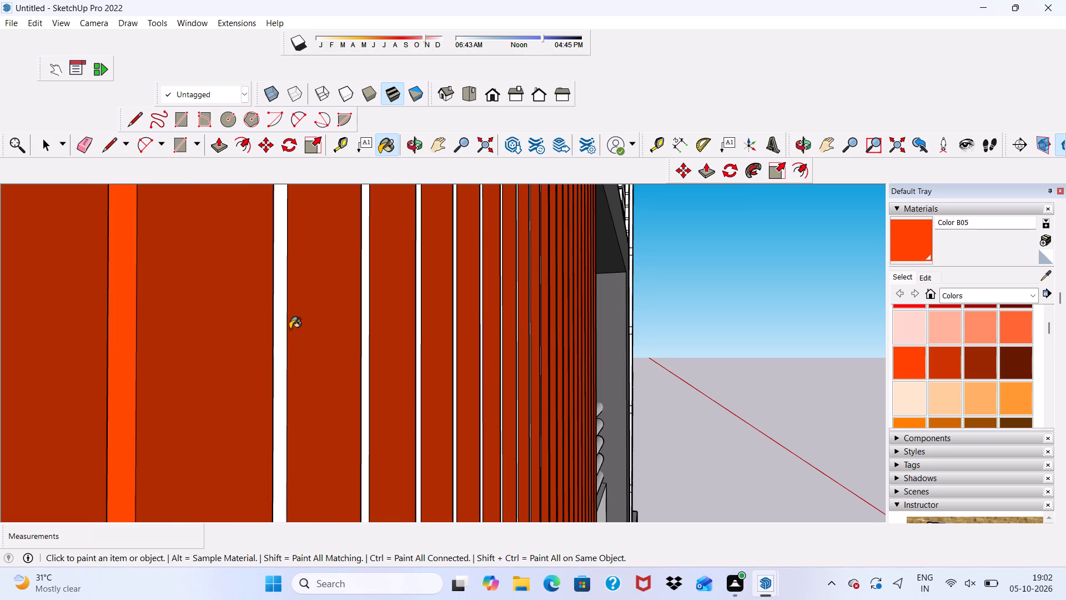
# Paint the next white side faces on the slats' opposite side, moving toward the balcony opening, with Color B05.
pyautogui.click(276, 338)
pyautogui.scroll(3, 280, 338)
pyautogui.click(377, 332)
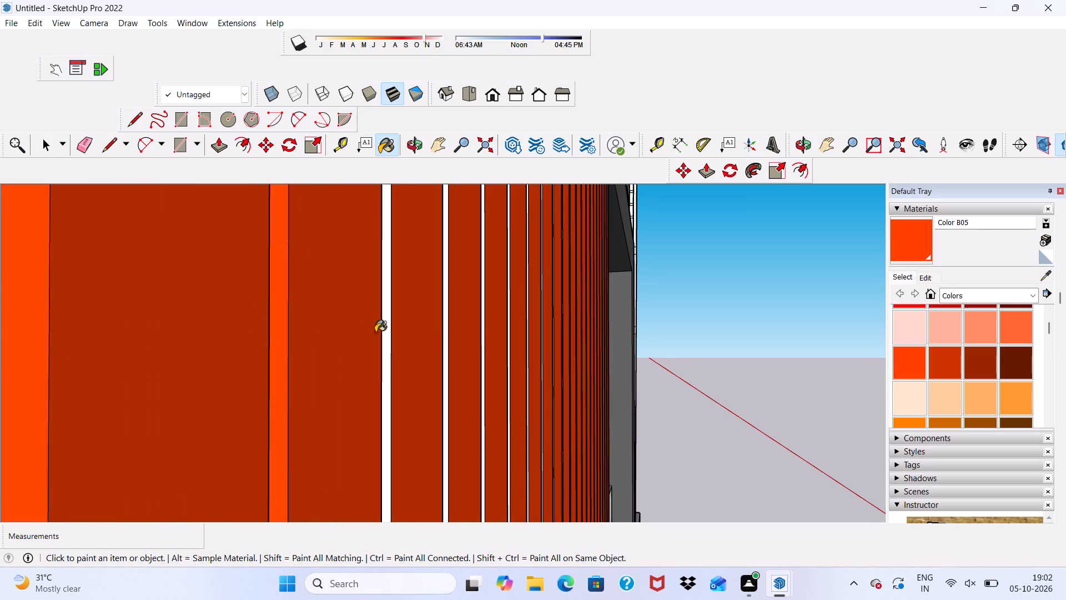
pyautogui.click(385, 327)
pyautogui.scroll(4, 414, 332)
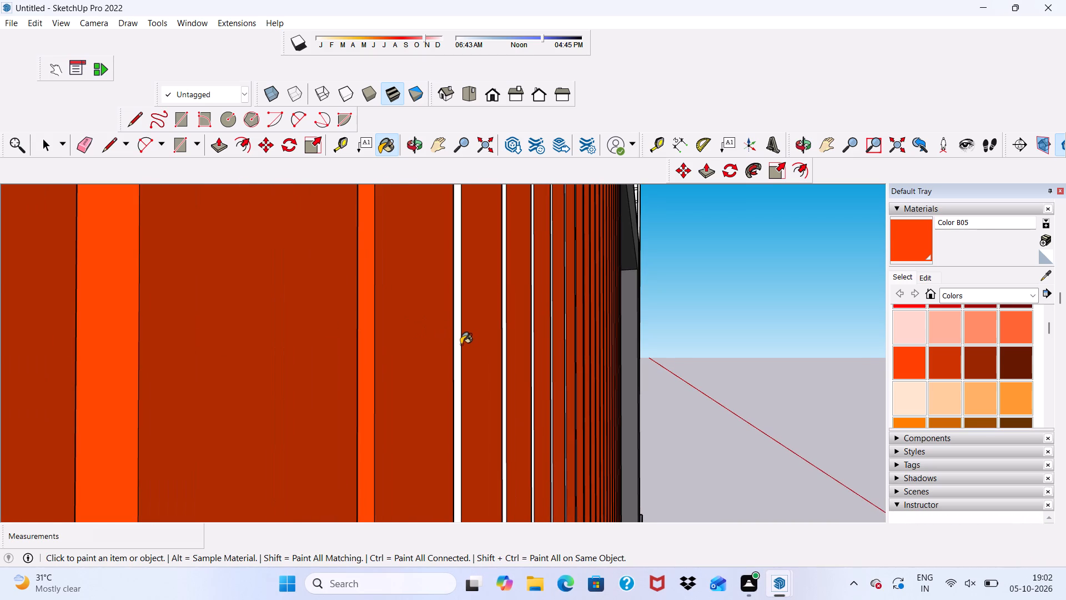
pyautogui.click(458, 349)
pyautogui.scroll(4, 469, 356)
pyautogui.click(514, 356)
pyautogui.scroll(8, 528, 354)
pyautogui.moveTo(507, 353); pyautogui.dragTo(519, 357)
pyautogui.scroll(2, 513, 357)
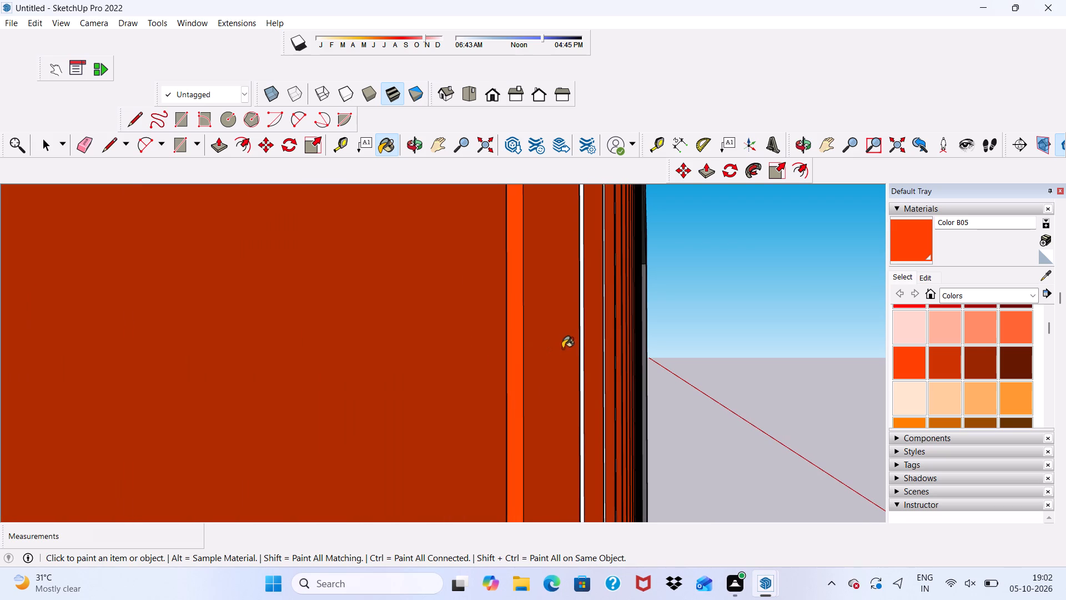
# Paint the following three white side faces on the slats' opposite side, nearer the balcony opening, with Color B05.
pyautogui.scroll(-7, 564, 335)
pyautogui.moveTo(425, 367); pyautogui.dragTo(348, 376, button='middle')
pyautogui.scroll(-3, 486, 344)
pyautogui.scroll(2, 497, 347)
pyautogui.scroll(-11, 504, 347)
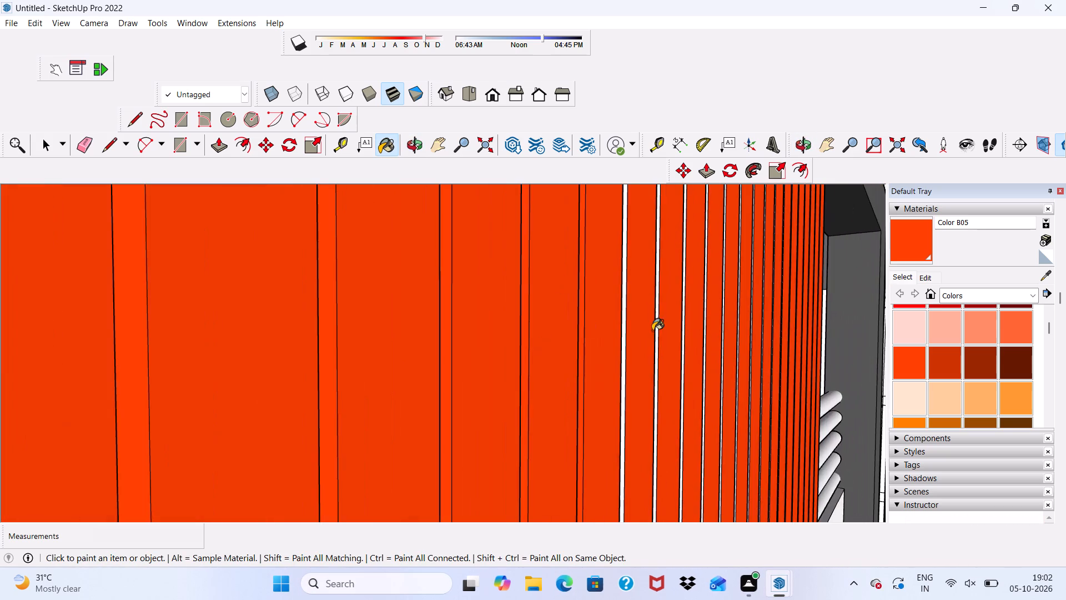
pyautogui.scroll(9, 631, 340)
pyautogui.moveTo(631, 304); pyautogui.dragTo(638, 307)
pyautogui.scroll(2, 633, 311)
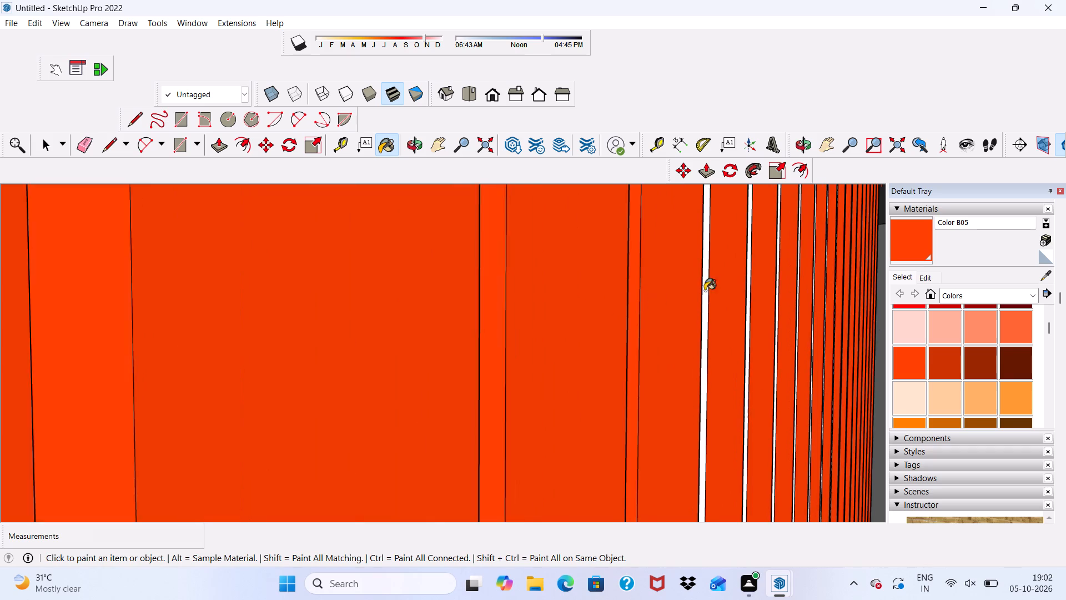
pyautogui.click(711, 301)
pyautogui.scroll(8, 741, 307)
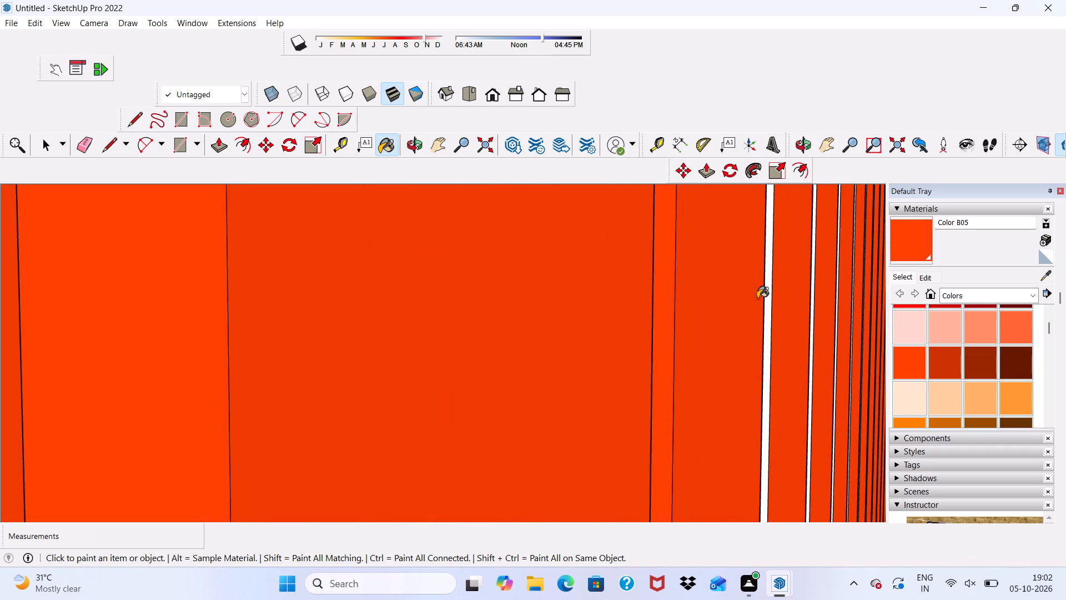
pyautogui.click(765, 303)
# Paint the next three white side faces on the slats' opposite side, toward the balcony opening, with Color B05.
pyautogui.scroll(-7, 746, 306)
pyautogui.scroll(1, 343, 317)
pyautogui.scroll(-5, 341, 321)
pyautogui.scroll(1, 345, 324)
pyautogui.scroll(-1, 346, 329)
pyautogui.scroll(1, 343, 332)
pyautogui.scroll(-2, 345, 336)
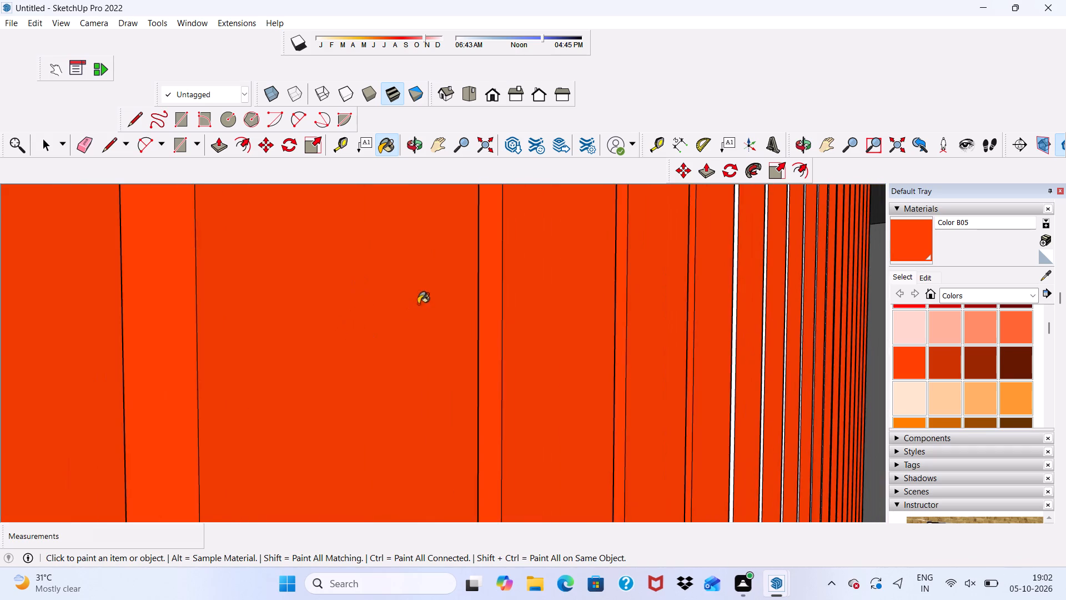
pyautogui.scroll(-1, 418, 304)
pyautogui.scroll(1, 451, 317)
pyautogui.scroll(-1, 460, 321)
pyautogui.scroll(7, 645, 323)
pyautogui.scroll(-3, 497, 354)
pyautogui.scroll(1, 494, 361)
pyautogui.scroll(-1, 486, 366)
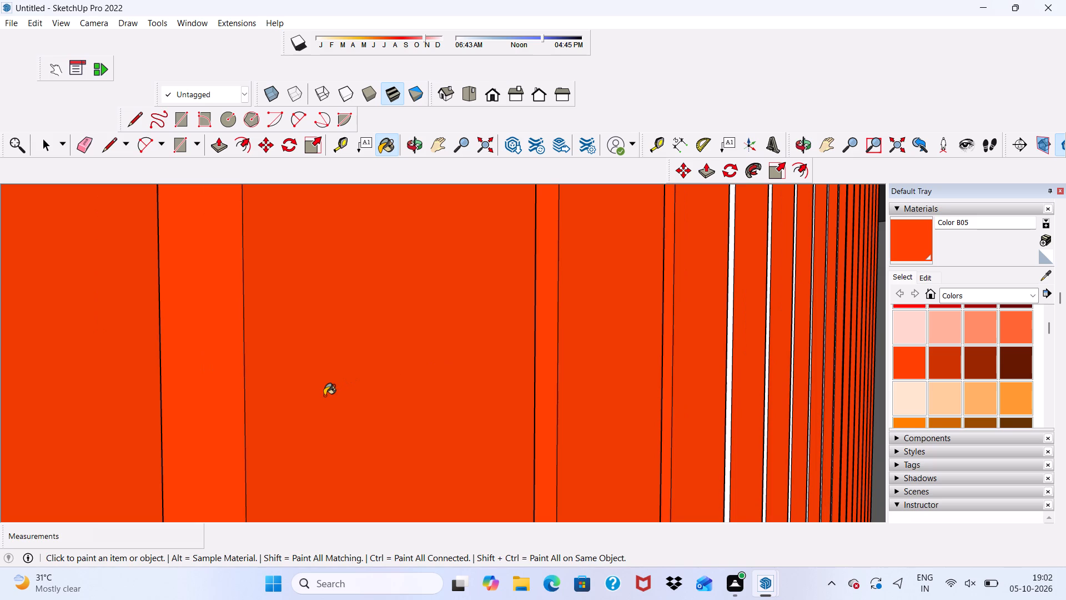
pyautogui.scroll(1, 324, 397)
pyautogui.scroll(3, 720, 336)
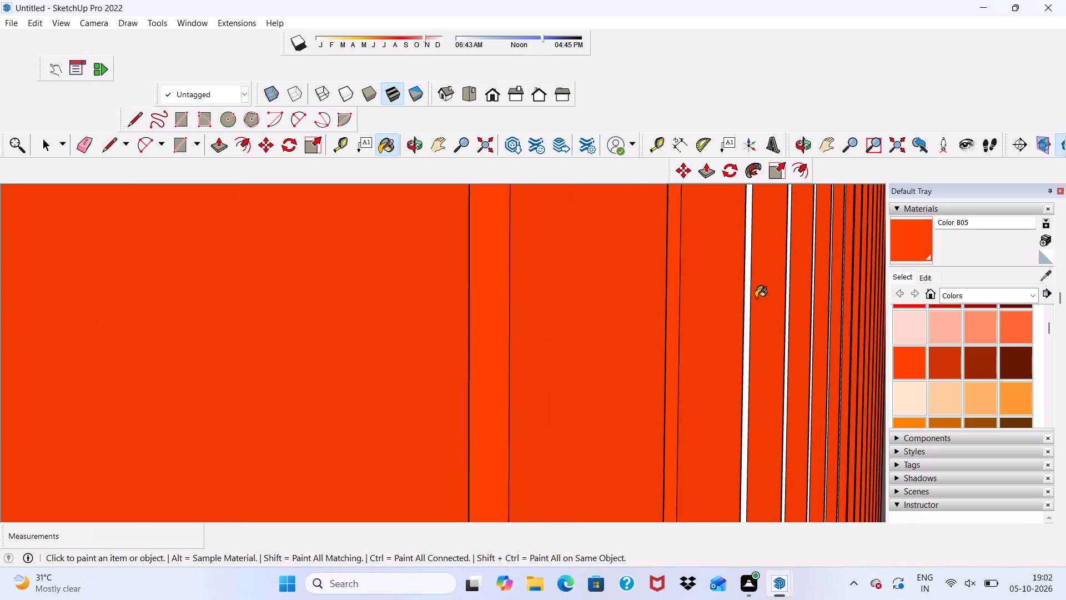
pyautogui.scroll(2, 756, 298)
pyautogui.click(743, 302)
pyautogui.scroll(-15, 478, 323)
pyautogui.scroll(4, 389, 357)
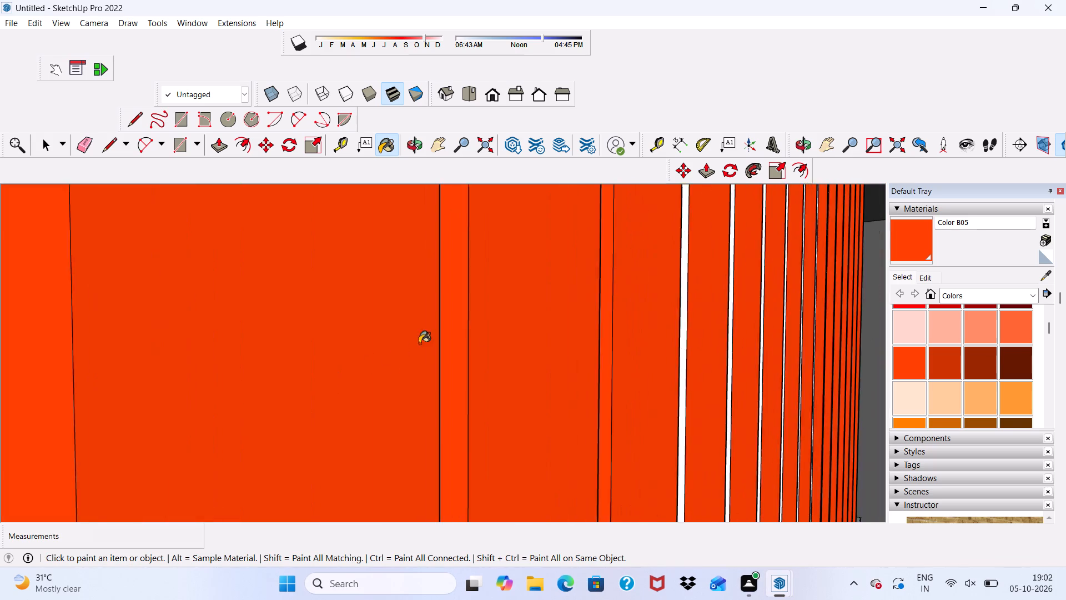
pyautogui.scroll(-8, 511, 340)
pyautogui.scroll(1, 569, 302)
pyautogui.scroll(-1, 574, 307)
pyautogui.scroll(2, 589, 301)
pyautogui.click(568, 303)
pyautogui.scroll(1, 621, 303)
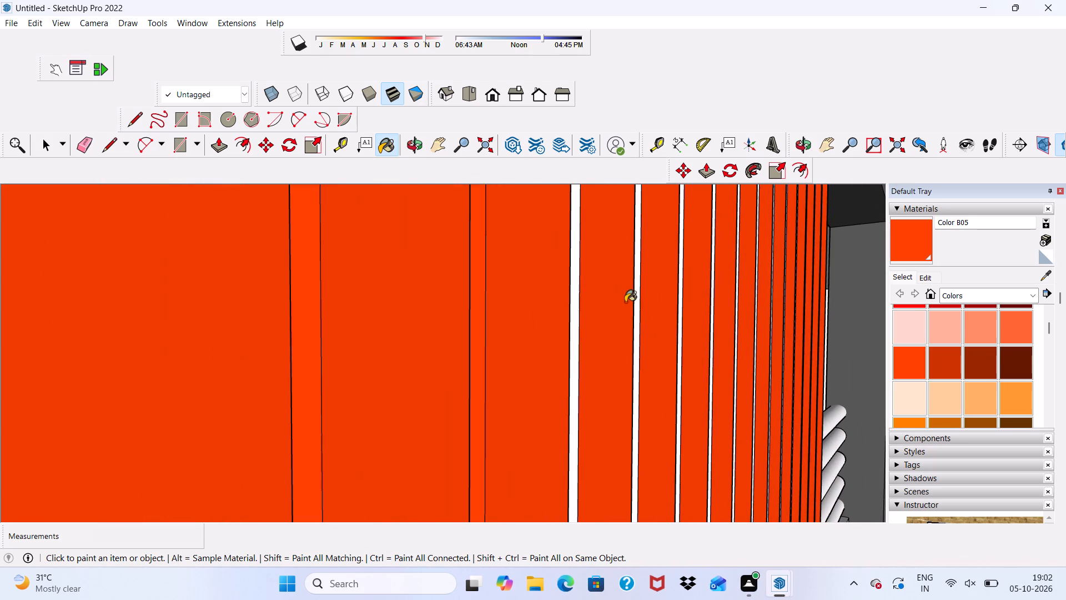
pyautogui.scroll(7, 625, 302)
pyautogui.click(567, 296)
# Continue along the slats' opposite side toward the balcony opening, painting the next five white side faces with Color B05.
pyautogui.scroll(-4, 467, 309)
pyautogui.moveTo(450, 318); pyautogui.dragTo(374, 323, button='middle')
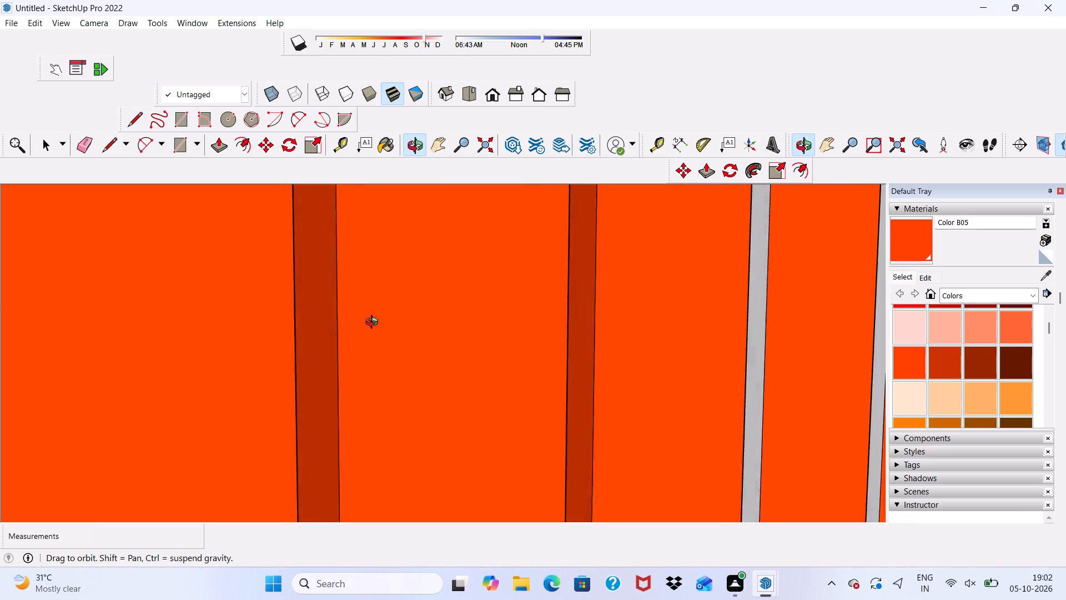
pyautogui.moveTo(374, 323); pyautogui.dragTo(484, 313, button='middle')
pyautogui.scroll(4, 633, 290)
pyautogui.click(565, 321)
pyautogui.scroll(3, 619, 314)
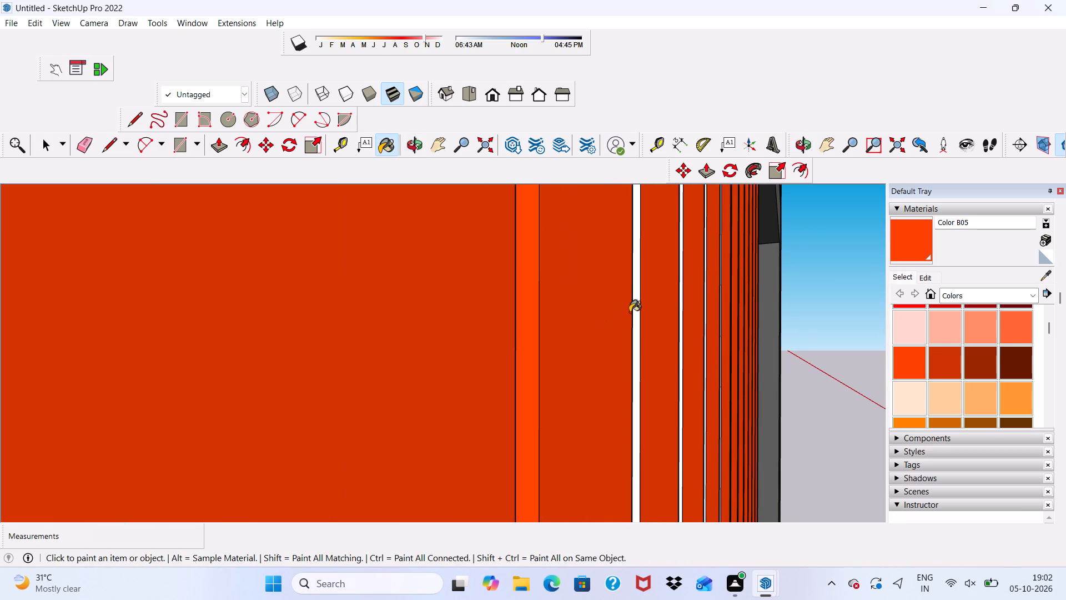
pyautogui.click(639, 309)
pyautogui.click(681, 309)
pyautogui.scroll(2, 681, 309)
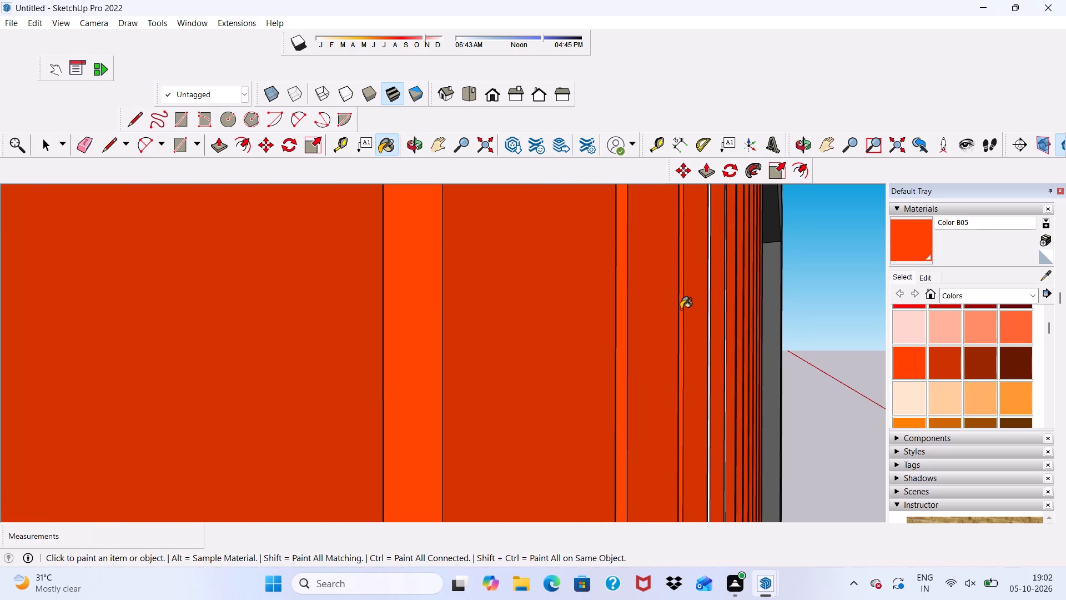
pyautogui.click(709, 309)
pyautogui.scroll(5, 708, 312)
pyautogui.scroll(-13, 707, 312)
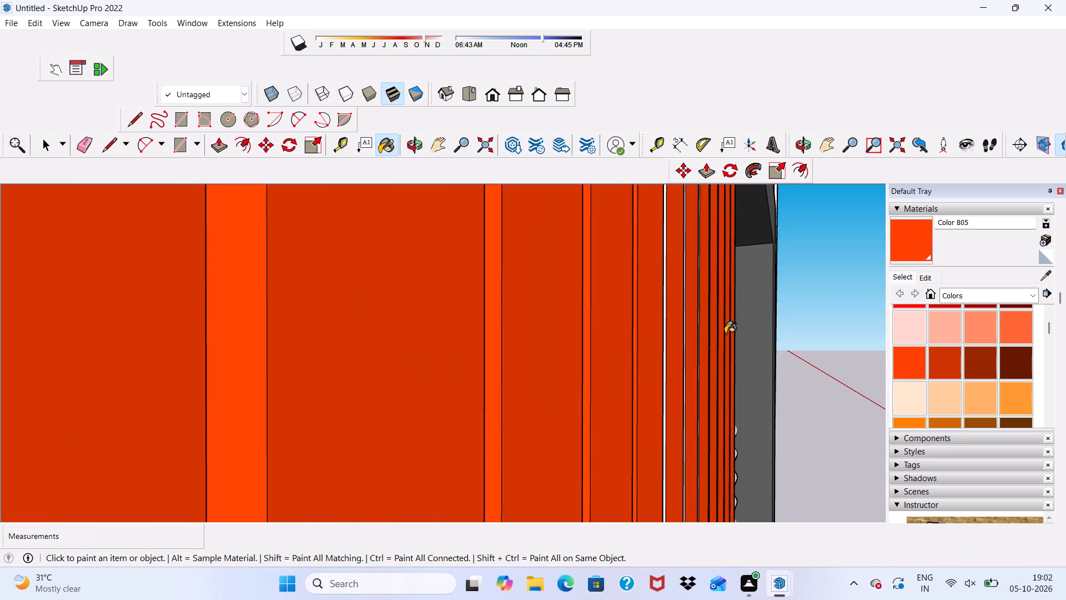
pyautogui.scroll(12, 655, 307)
pyautogui.click(682, 294)
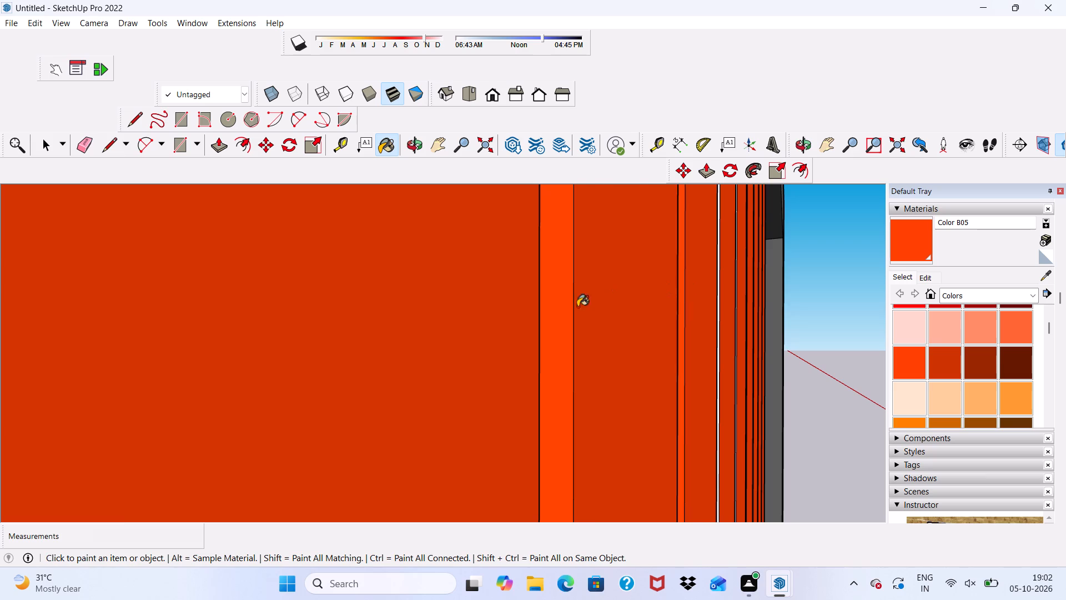
# Paint the last six white side faces on the slats' opposite side, up to the balcony opening, with Color B05.
pyautogui.scroll(-14, 548, 319)
pyautogui.scroll(7, 758, 268)
pyautogui.scroll(-8, 616, 293)
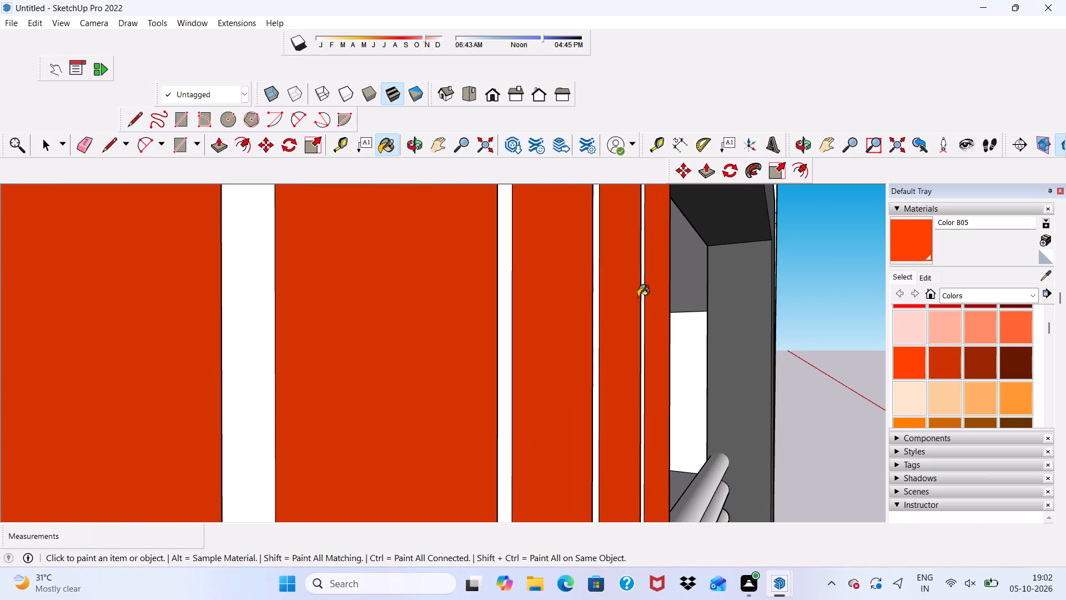
pyautogui.scroll(-18, 638, 297)
pyautogui.scroll(2, 369, 340)
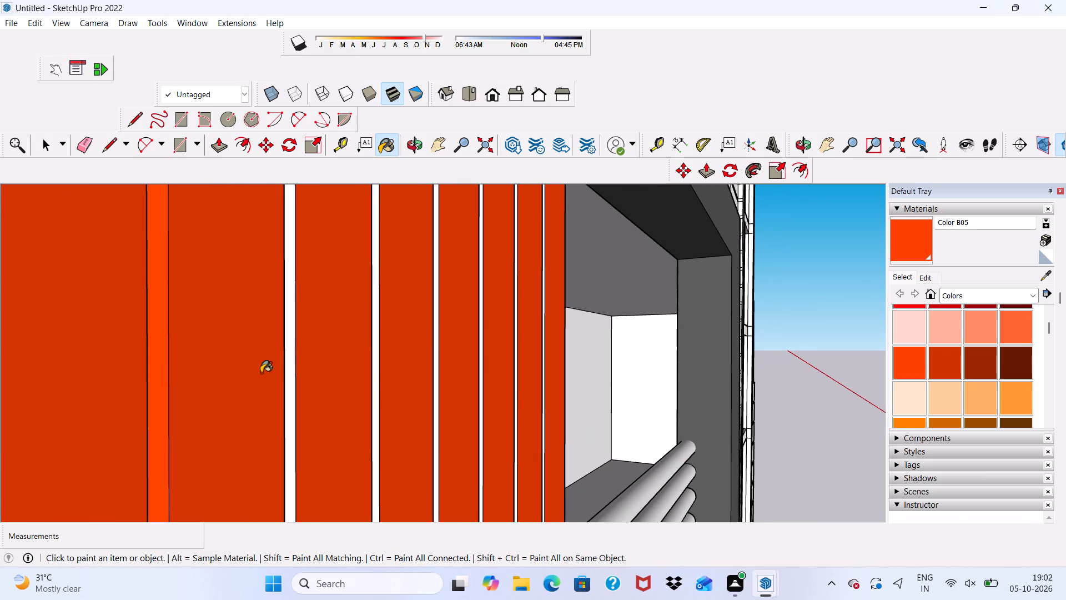
pyautogui.click(290, 364)
pyautogui.click(380, 363)
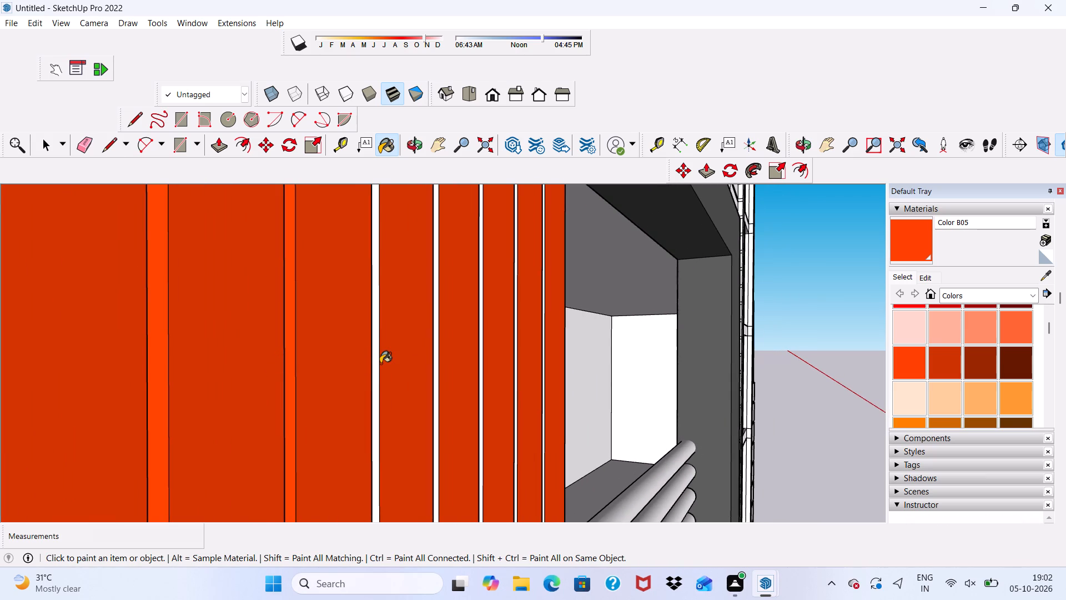
pyautogui.click(374, 367)
pyautogui.scroll(4, 422, 362)
pyautogui.click(446, 352)
pyautogui.click(441, 354)
pyautogui.scroll(3, 460, 363)
pyautogui.moveTo(512, 363); pyautogui.dragTo(518, 366)
pyautogui.scroll(3, 531, 365)
pyautogui.moveTo(574, 357); pyautogui.dragTo(570, 359)
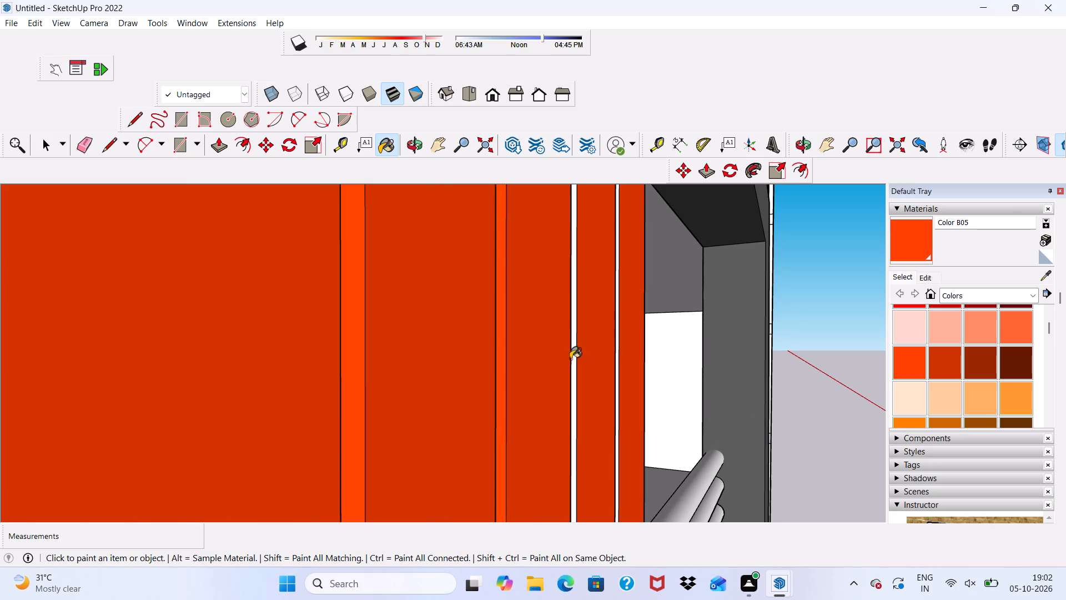
pyautogui.moveTo(570, 359); pyautogui.dragTo(567, 361)
pyautogui.scroll(6, 581, 361)
pyautogui.click(577, 352)
pyautogui.scroll(3, 637, 352)
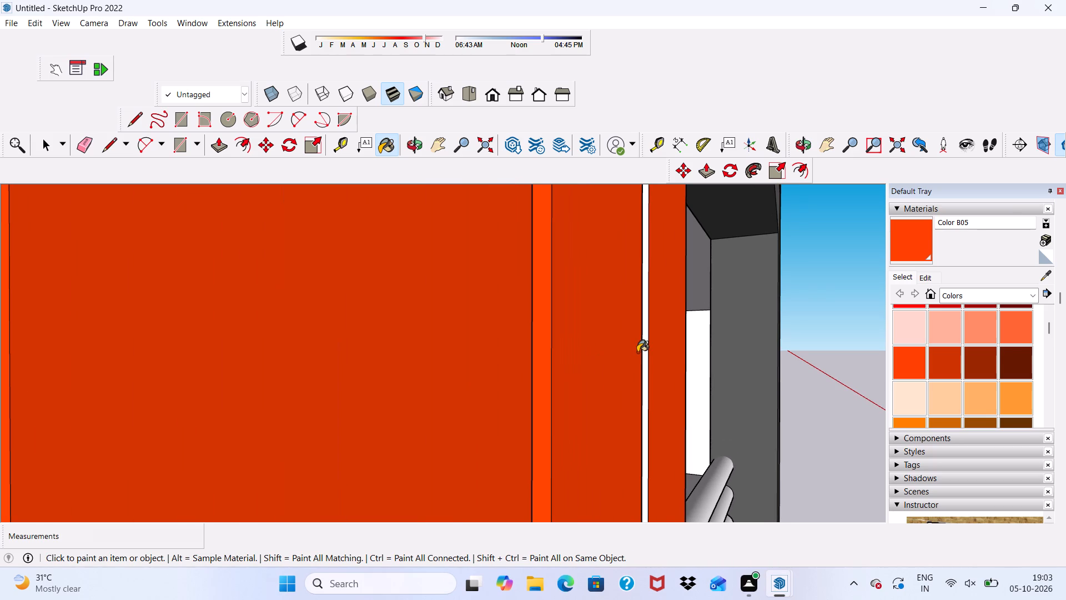
pyautogui.click(644, 347)
# Check the balcony slats from both sides and within the whole front elevation for unpainted faces.
pyautogui.scroll(-12, 641, 349)
pyautogui.scroll(1, 269, 363)
pyautogui.scroll(-2, 282, 364)
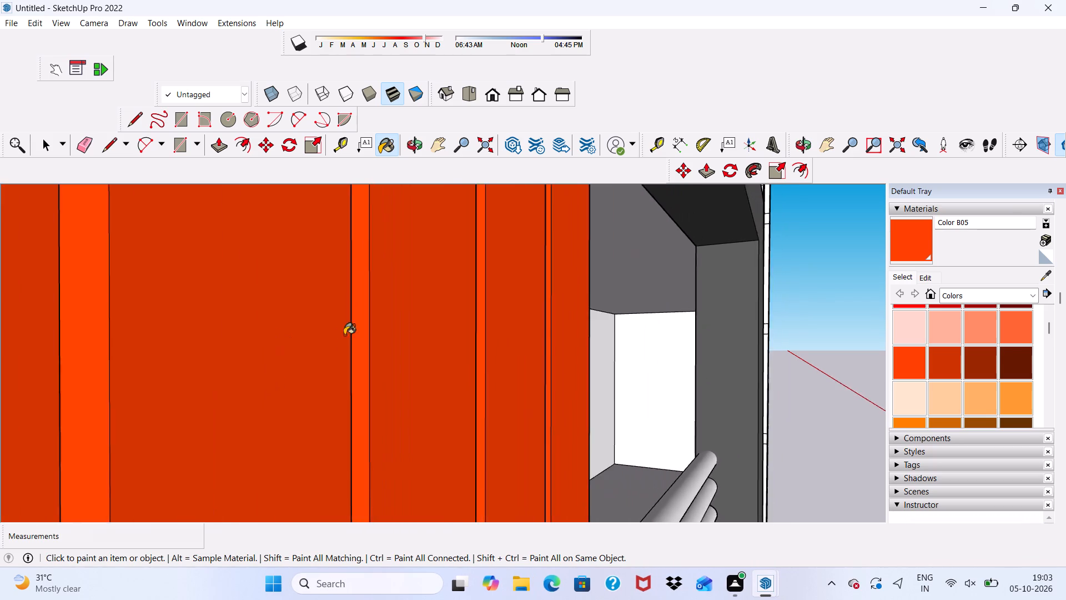
pyautogui.moveTo(344, 335); pyautogui.dragTo(14, 371, button='middle')
pyautogui.scroll(-14, 14, 362)
pyautogui.scroll(1, 236, 422)
pyautogui.scroll(-2, 364, 262)
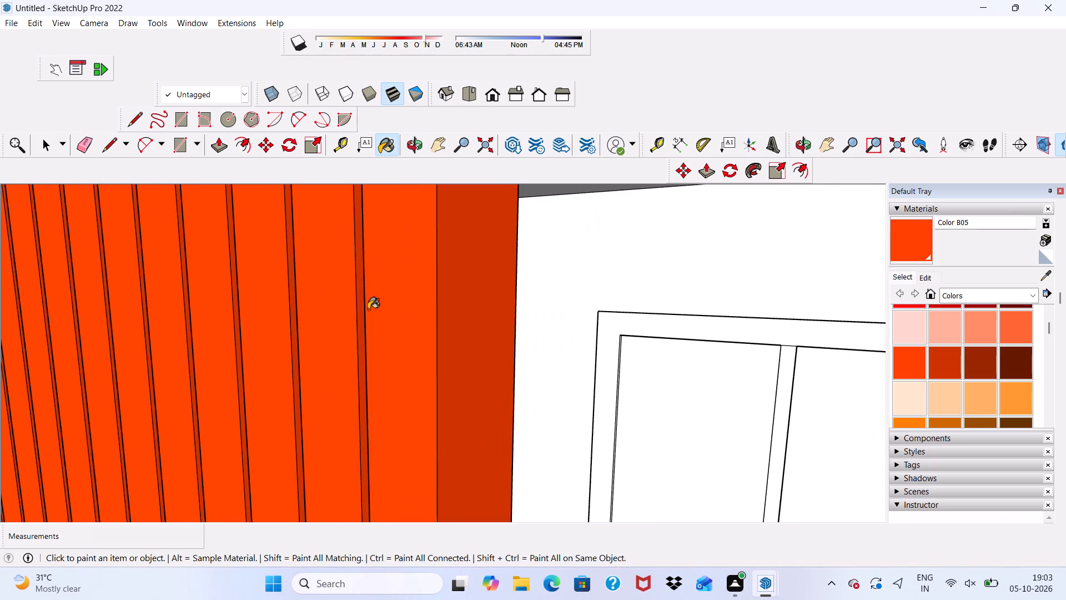
pyautogui.scroll(-5, 368, 309)
pyautogui.scroll(1, 399, 283)
pyautogui.scroll(-5, 399, 300)
pyautogui.scroll(1, 393, 342)
pyautogui.scroll(-5, 401, 349)
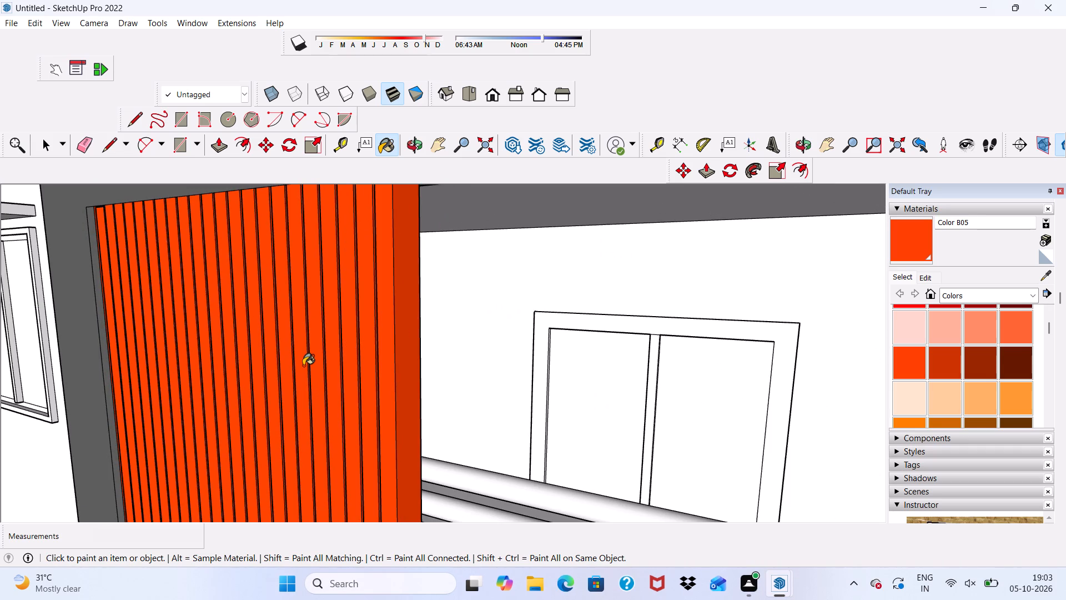
pyautogui.press('space')
pyautogui.scroll(-11, 310, 361)
pyautogui.moveTo(484, 289); pyautogui.dragTo(534, 260, button='middle')
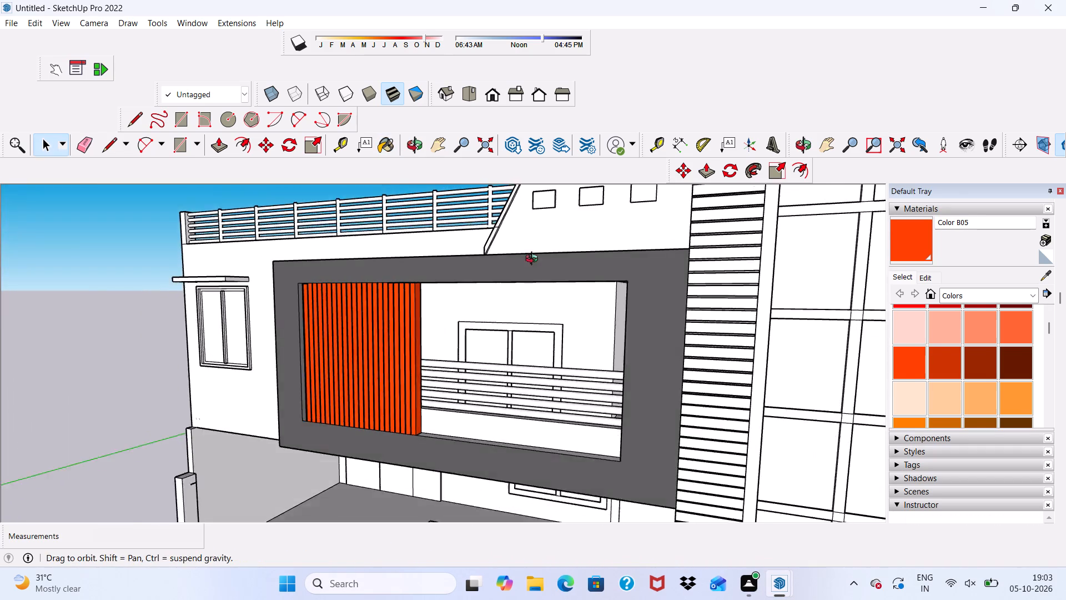
pyautogui.moveTo(534, 260); pyautogui.dragTo(547, 261, button='middle')
# Paint the sloped parapet wall with three square openings above the balcony frame in orange Color C05.
pyautogui.scroll(1, 898, 351)
pyautogui.scroll(-2, 927, 383)
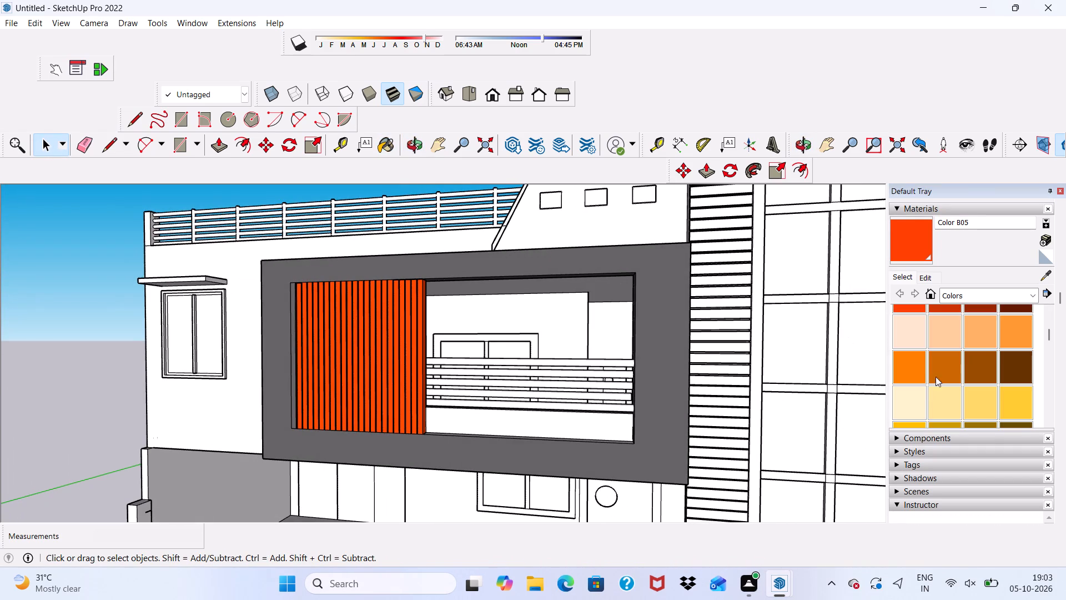
pyautogui.click(912, 367)
pyautogui.scroll(3, 501, 275)
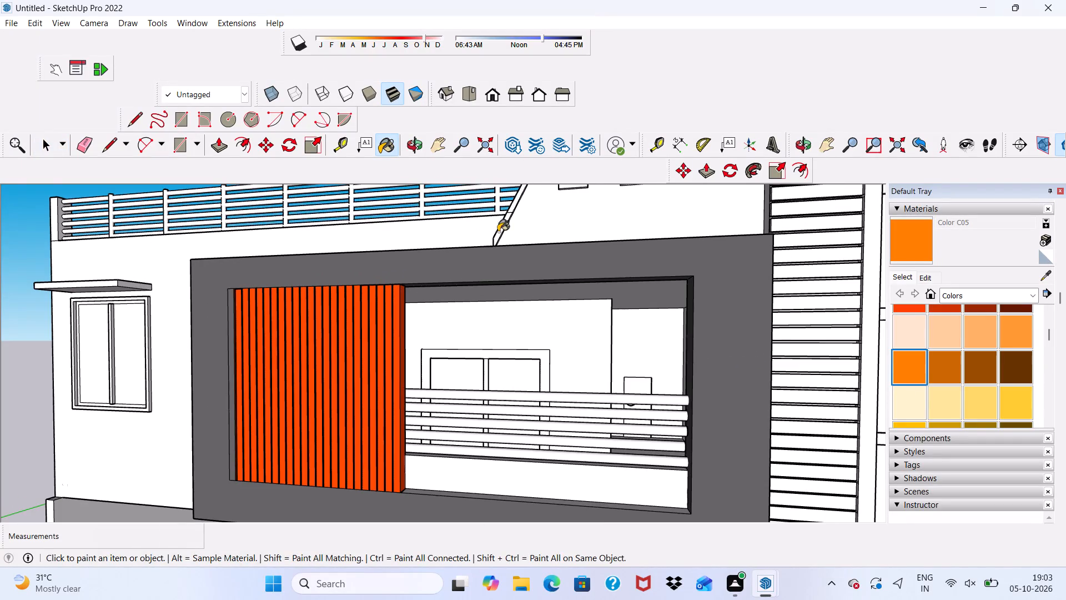
pyautogui.click(651, 227)
# Examine the sloped parapet wall and its raised border from the front and from above.
pyautogui.scroll(-7, 614, 261)
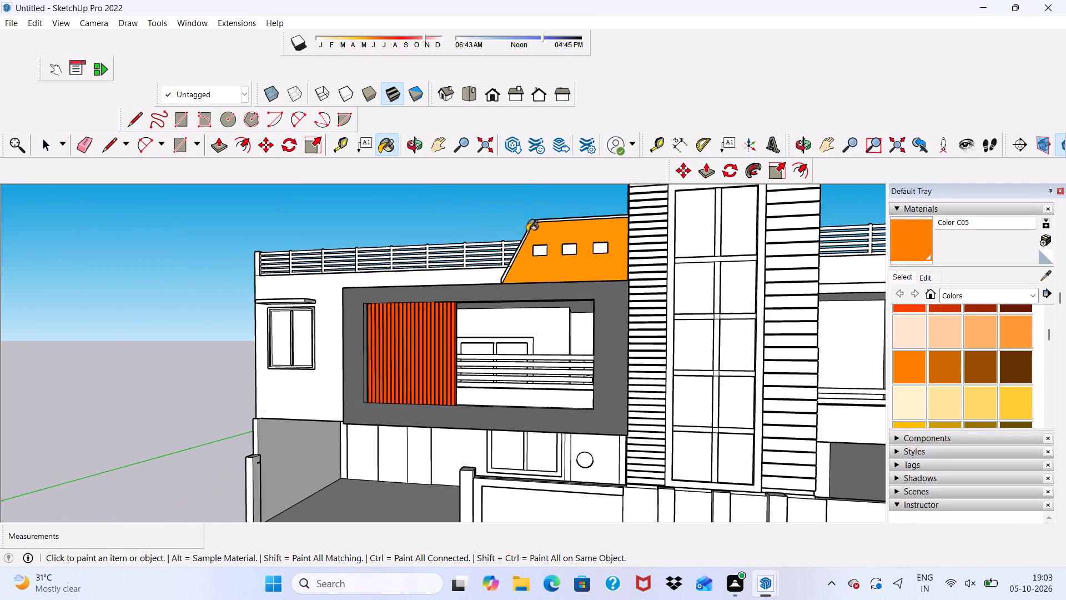
pyautogui.scroll(6, 547, 238)
pyautogui.scroll(1, 599, 198)
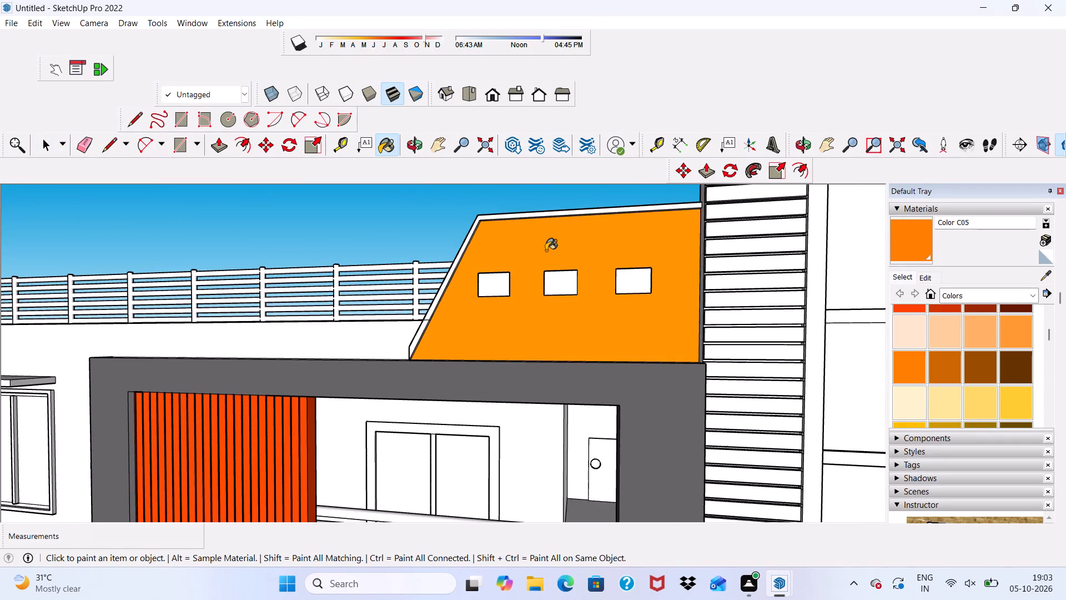
pyautogui.scroll(2, 546, 251)
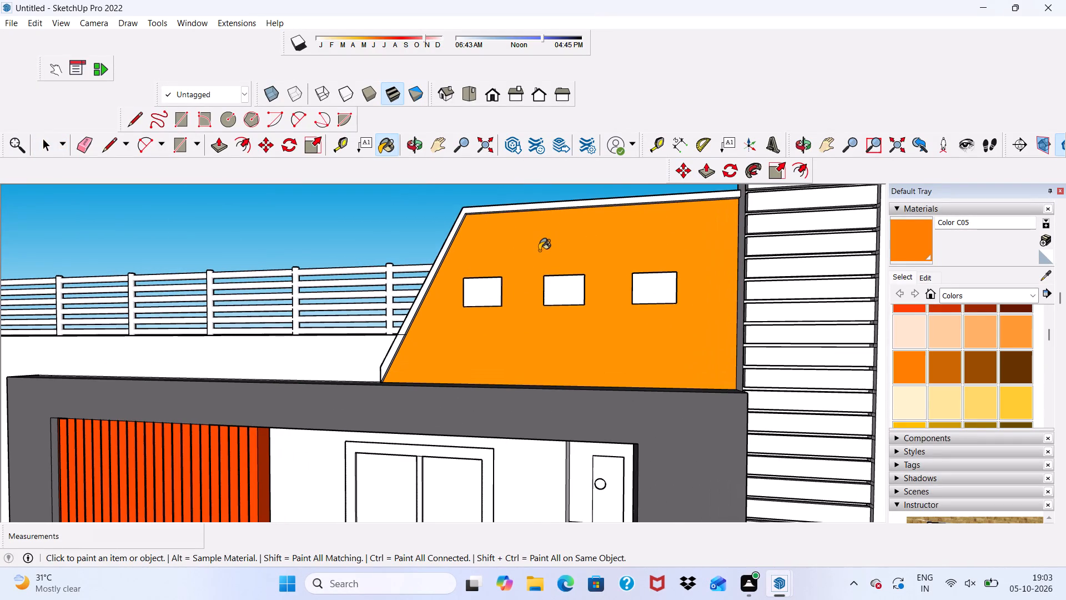
pyautogui.scroll(-4, 539, 251)
pyautogui.scroll(4, 495, 234)
pyautogui.moveTo(501, 233); pyautogui.dragTo(646, 371, button='middle')
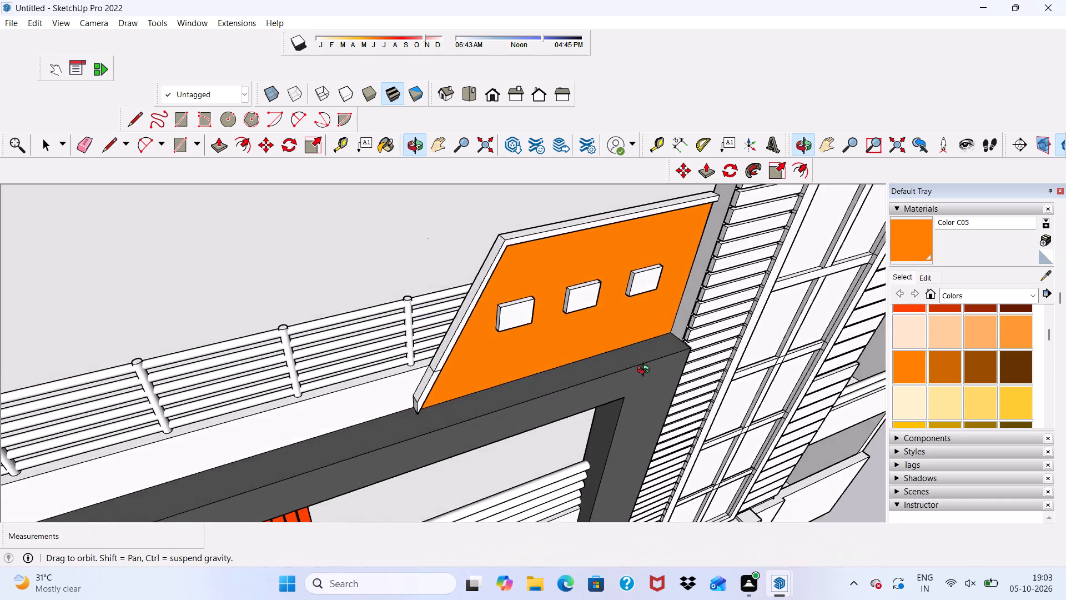
pyautogui.moveTo(646, 371); pyautogui.dragTo(438, 240, button='middle')
# Paint the front and inner faces of the parapet wall's sloped border with dark teal Color H08.
pyautogui.scroll(-5, 499, 314)
pyautogui.scroll(-3, 953, 376)
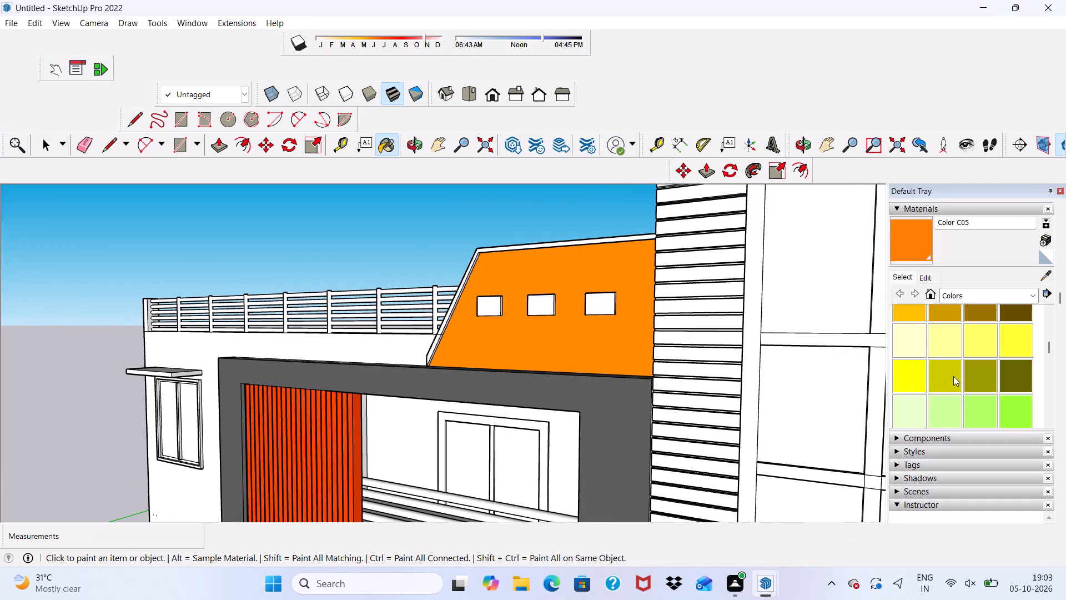
pyautogui.scroll(-6, 952, 374)
pyautogui.scroll(3, 957, 362)
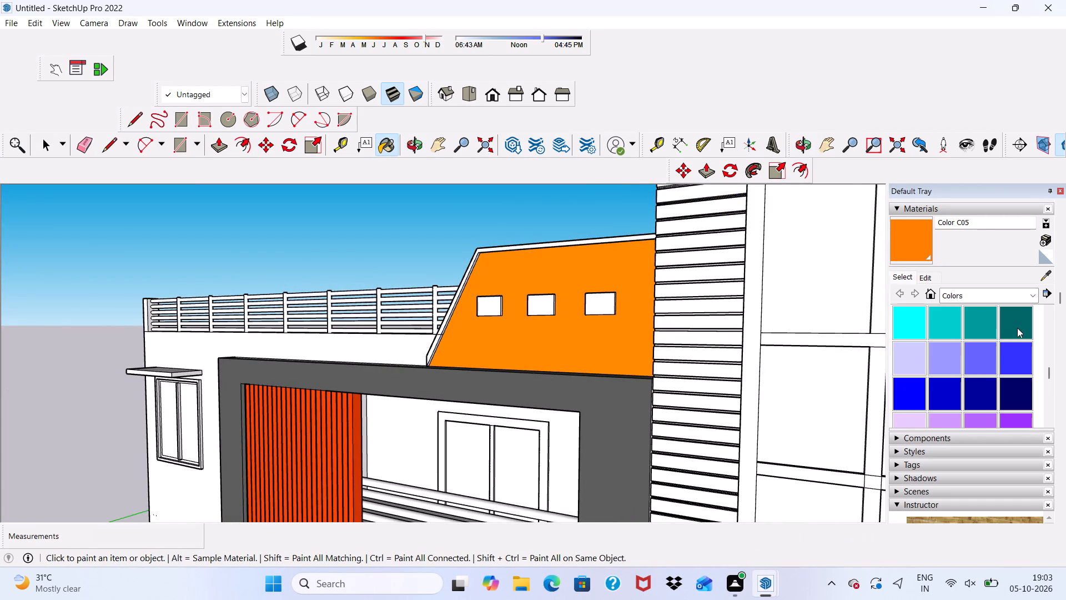
pyautogui.click(1017, 328)
pyautogui.scroll(9, 619, 327)
pyautogui.click(398, 295)
pyautogui.scroll(5, 398, 295)
pyautogui.click(407, 294)
pyautogui.scroll(4, 407, 294)
pyautogui.click(344, 381)
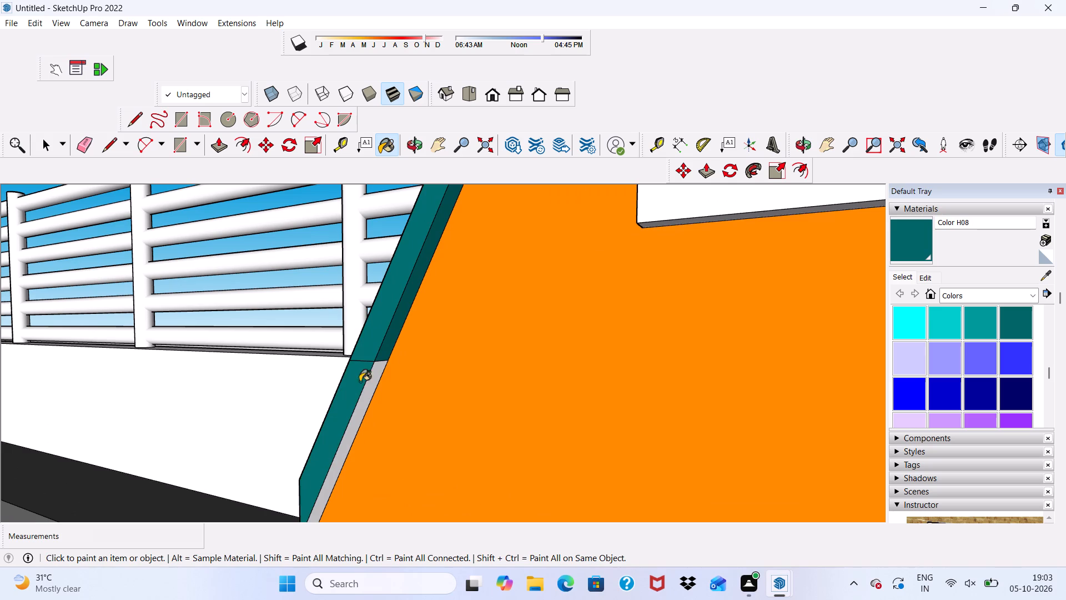
pyautogui.click(374, 388)
# Paint the outer side faces and the lower end face of the parapet's sloped border with Color H08.
pyautogui.moveTo(359, 382); pyautogui.dragTo(635, 409, button='middle')
pyautogui.scroll(1, 590, 390)
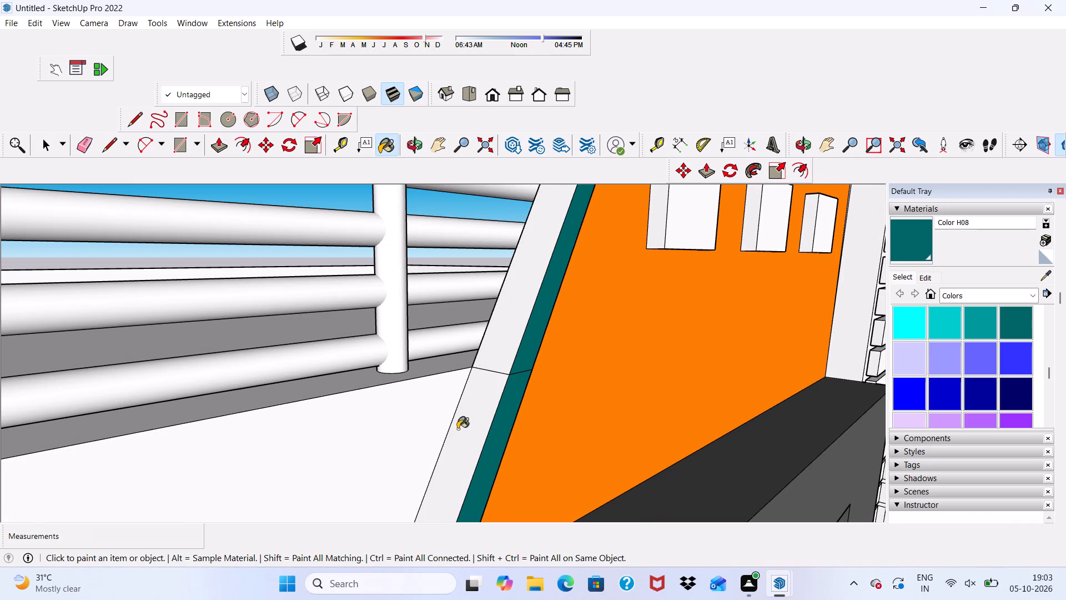
pyautogui.moveTo(459, 429); pyautogui.dragTo(470, 428)
pyautogui.moveTo(512, 321); pyautogui.dragTo(517, 319)
pyautogui.scroll(-8, 503, 327)
pyautogui.scroll(4, 475, 416)
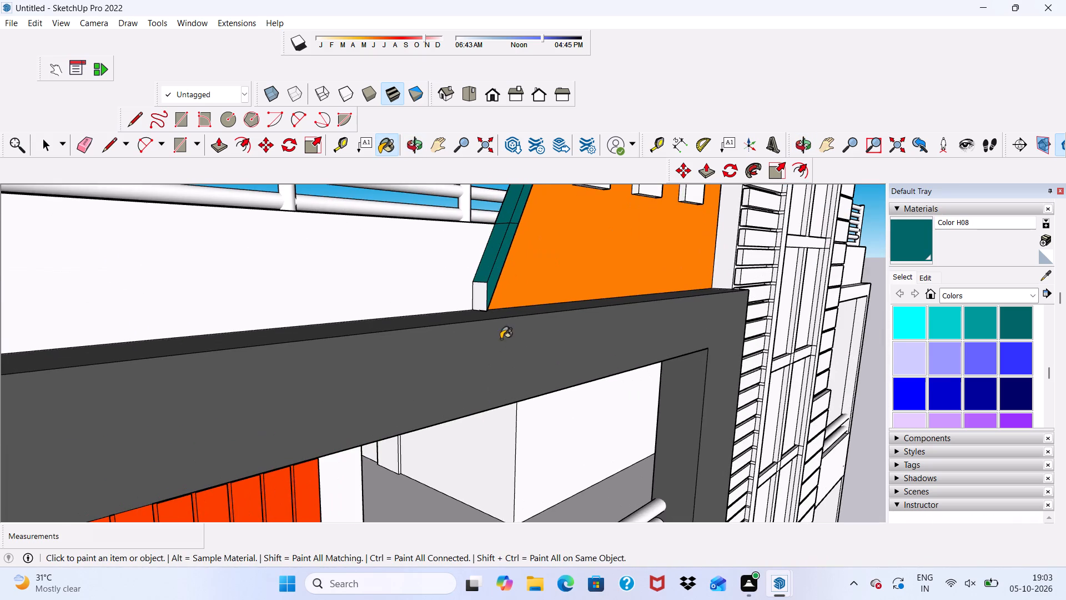
pyautogui.click(485, 296)
# Paint the top face of the parapet's border with Color H08.
pyautogui.scroll(-15, 424, 316)
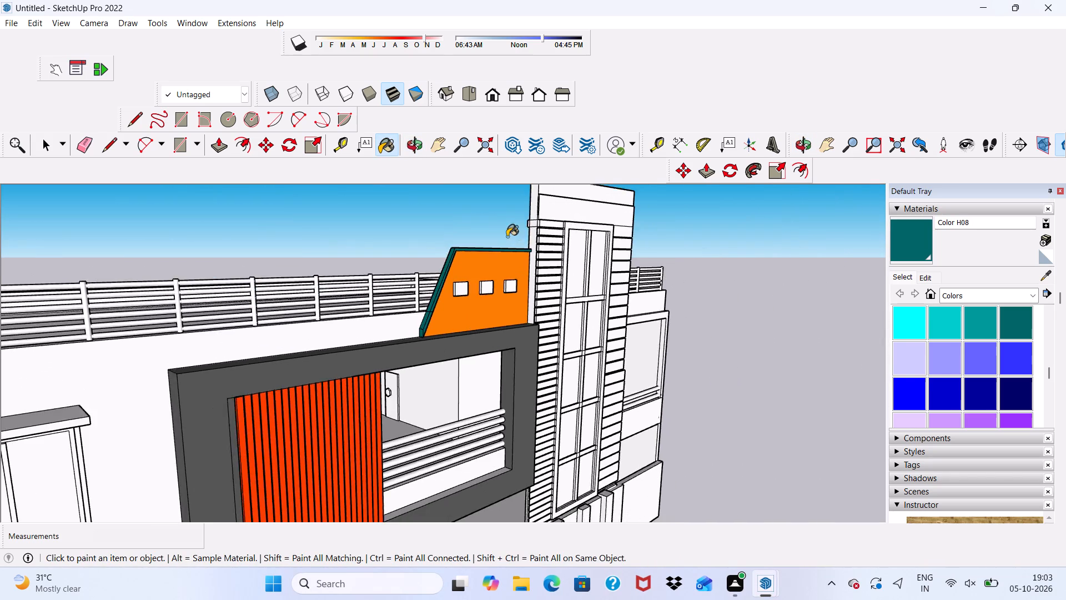
pyautogui.scroll(1, 500, 232)
pyautogui.moveTo(500, 232); pyautogui.dragTo(535, 398, button='middle')
pyautogui.scroll(9, 519, 372)
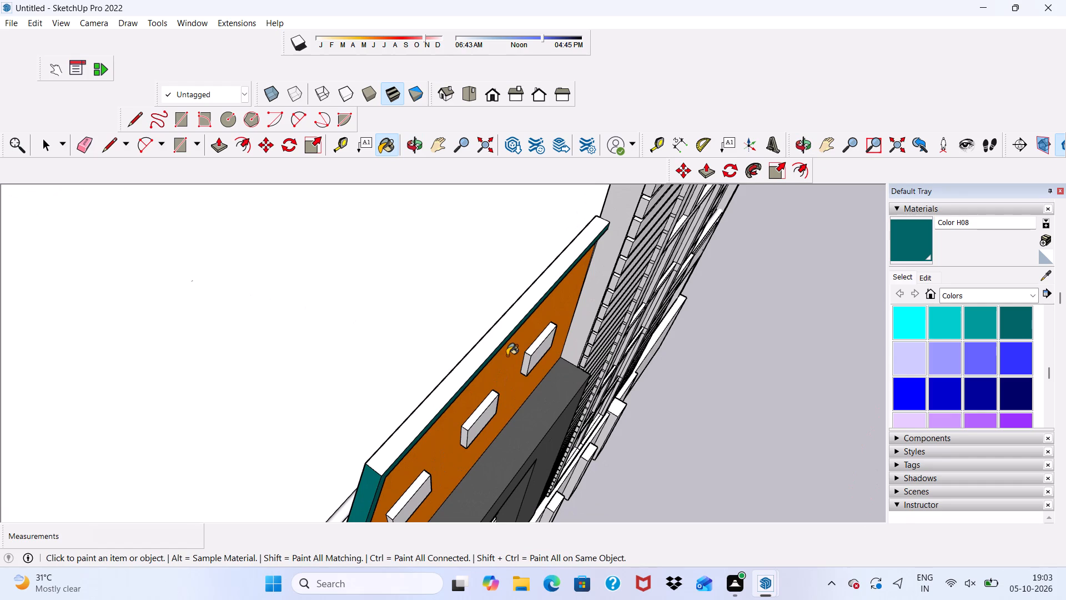
pyautogui.click(499, 339)
# Paint the parapet's back face and the rear faces of its raised border with Color H08.
pyautogui.moveTo(472, 344); pyautogui.dragTo(675, 318, button='middle')
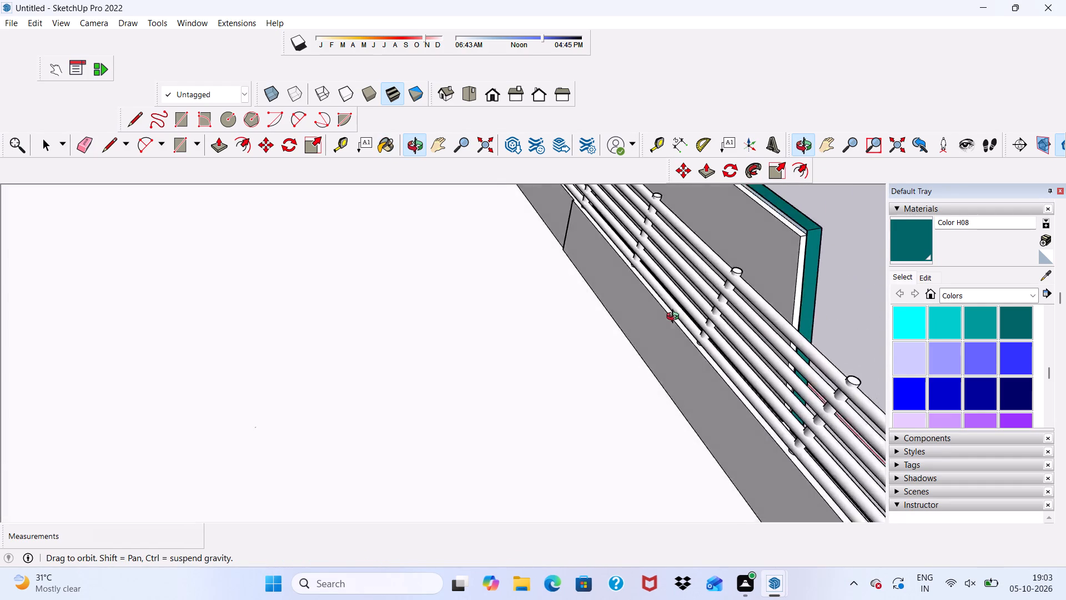
pyautogui.moveTo(675, 318); pyautogui.dragTo(658, 319, button='middle')
pyautogui.click(746, 235)
pyautogui.scroll(5, 750, 242)
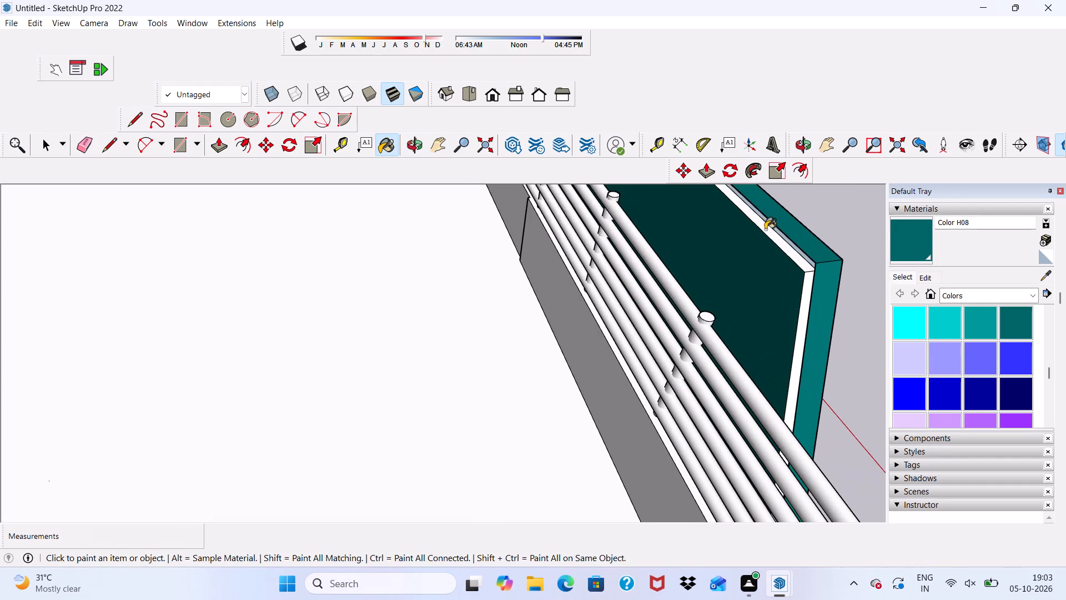
pyautogui.click(761, 232)
pyautogui.scroll(9, 767, 231)
pyautogui.click(786, 251)
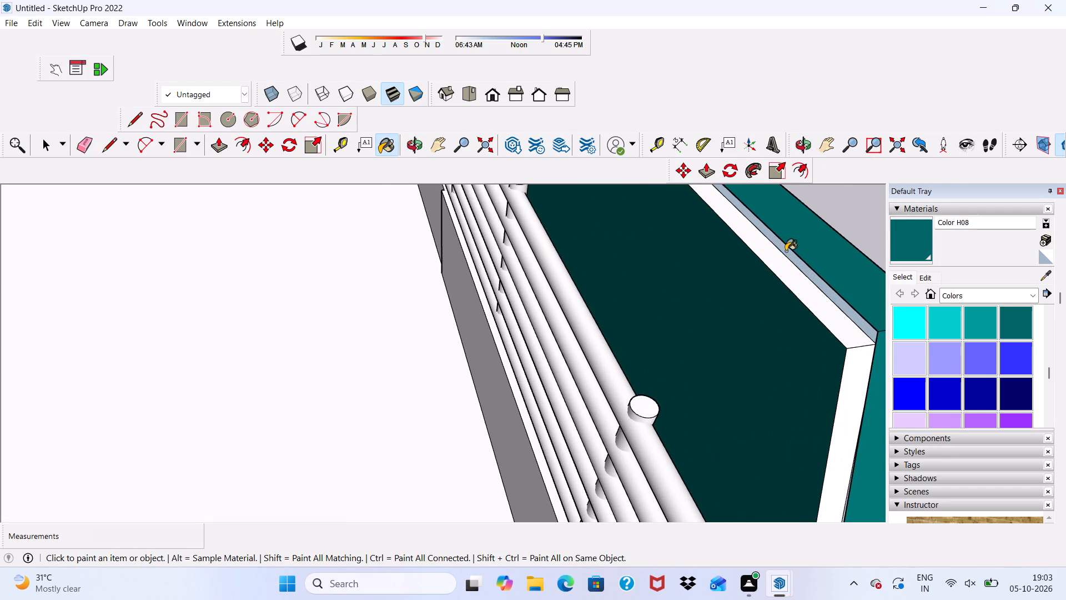
pyautogui.scroll(4, 785, 264)
pyautogui.click(784, 265)
pyautogui.scroll(-9, 737, 295)
pyautogui.click(787, 359)
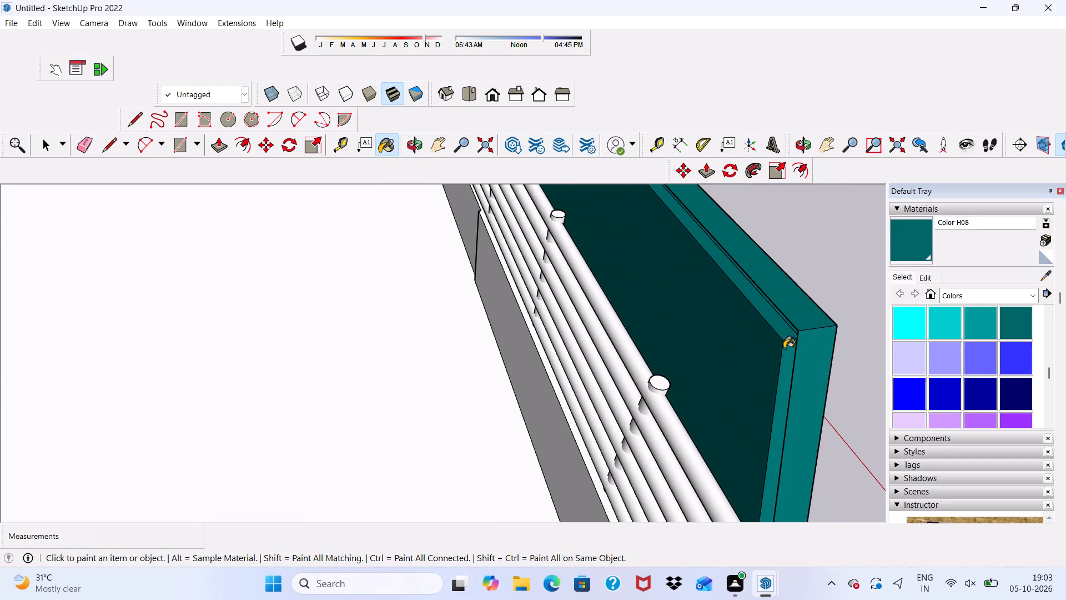
# Paint the front, side and top faces of the projecting block nearest the parapet's teal side border with Color H08.
pyautogui.scroll(-2, 753, 335)
pyautogui.scroll(2, 753, 335)
pyautogui.scroll(-5, 753, 335)
pyautogui.moveTo(759, 328); pyautogui.dragTo(313, 239, button='middle')
pyautogui.scroll(3, 279, 412)
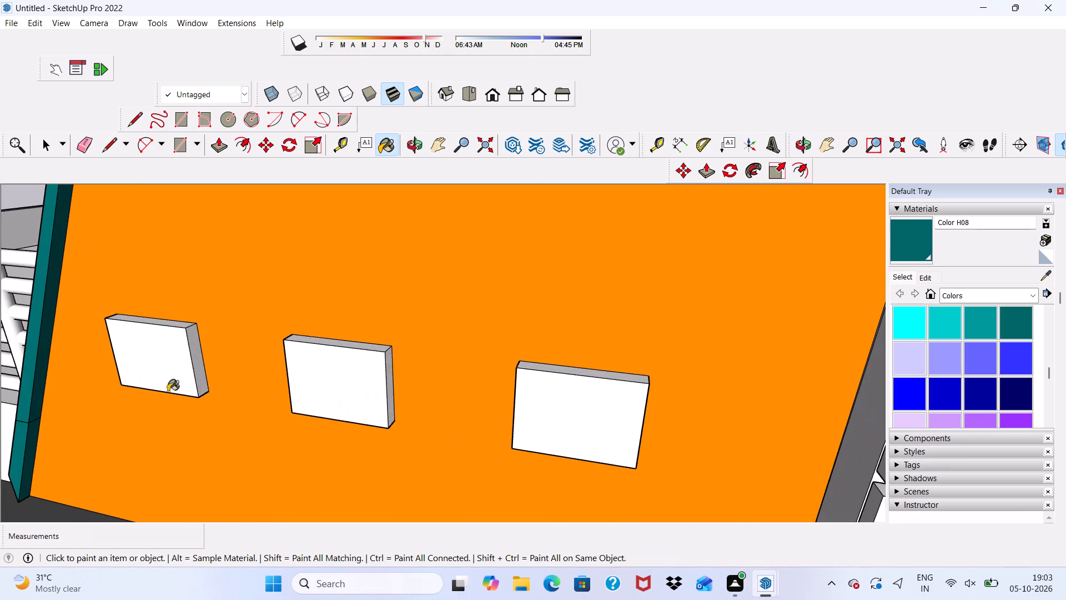
pyautogui.moveTo(139, 364); pyautogui.dragTo(150, 362)
pyautogui.scroll(5, 180, 356)
pyautogui.click(203, 354)
pyautogui.scroll(4, 180, 342)
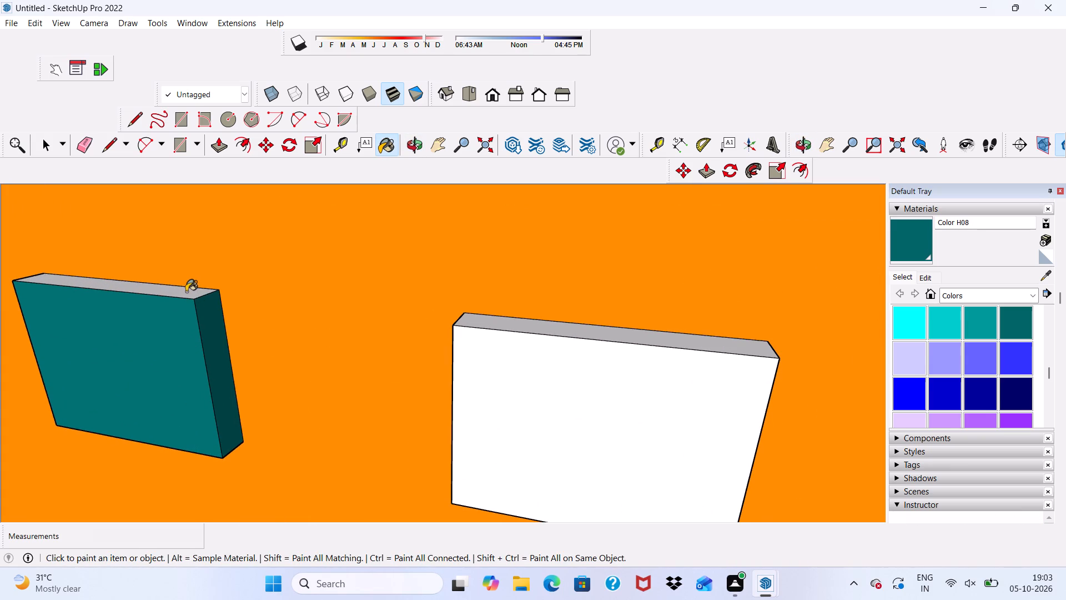
pyautogui.click(186, 292)
# Paint the front, top and side faces of the middle projecting block on the orange parapet with Color H08.
pyautogui.click(489, 398)
pyautogui.click(495, 326)
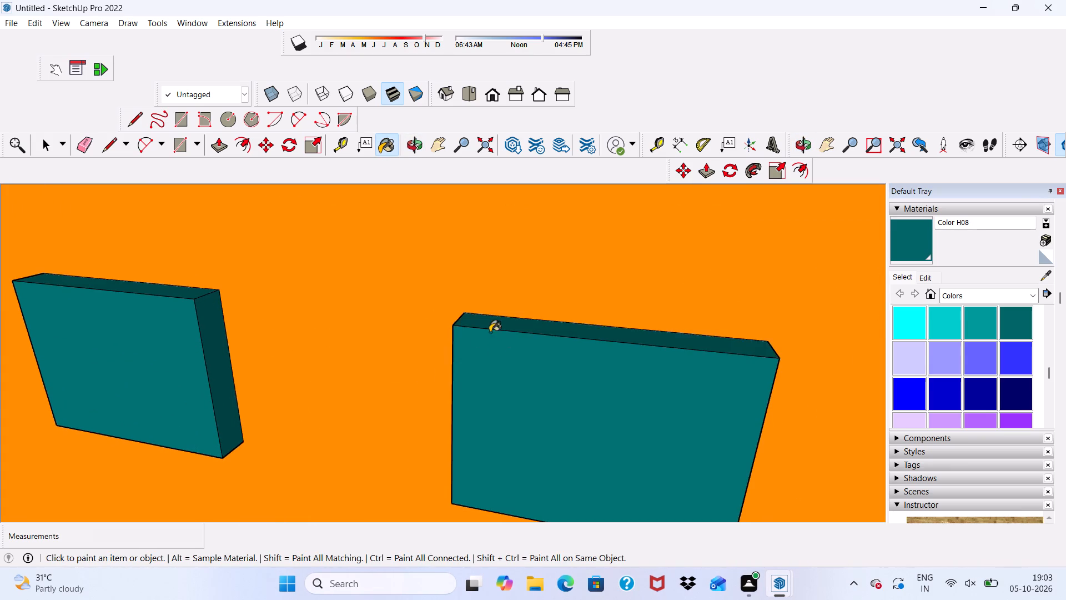
pyautogui.moveTo(477, 347); pyautogui.dragTo(635, 315, button='middle')
pyautogui.click(566, 338)
pyautogui.scroll(-4, 566, 338)
pyautogui.moveTo(627, 339); pyautogui.dragTo(410, 333, button='middle')
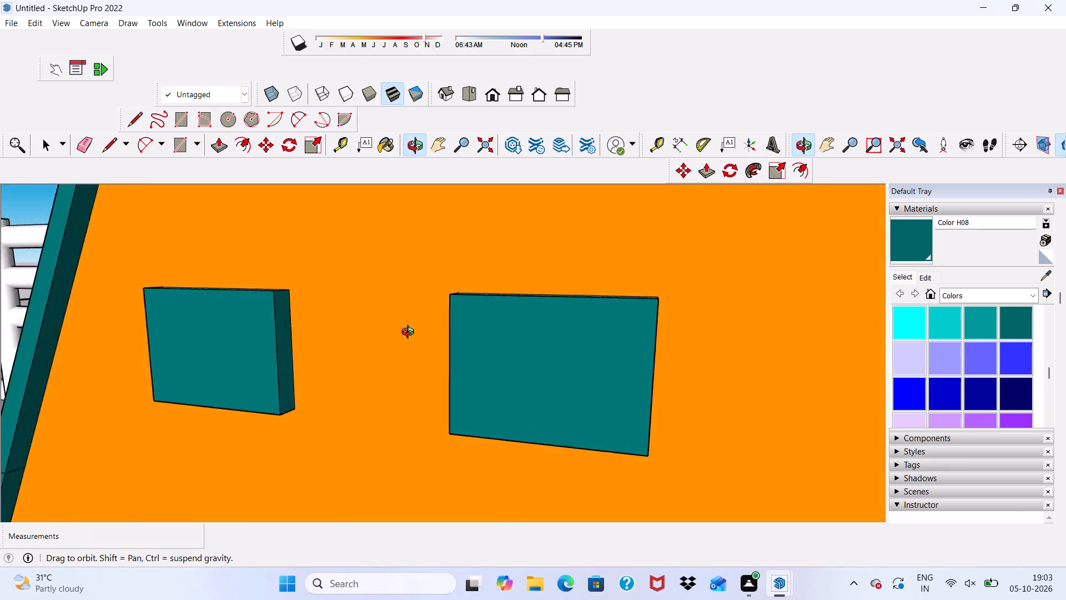
pyautogui.moveTo(410, 333); pyautogui.dragTo(374, 334, button='middle')
pyautogui.scroll(1, 301, 323)
pyautogui.click(572, 409)
# Paint the front, top and both side faces of the third projecting block, nearest the grey frame, with Color H08.
pyautogui.scroll(-8, 449, 379)
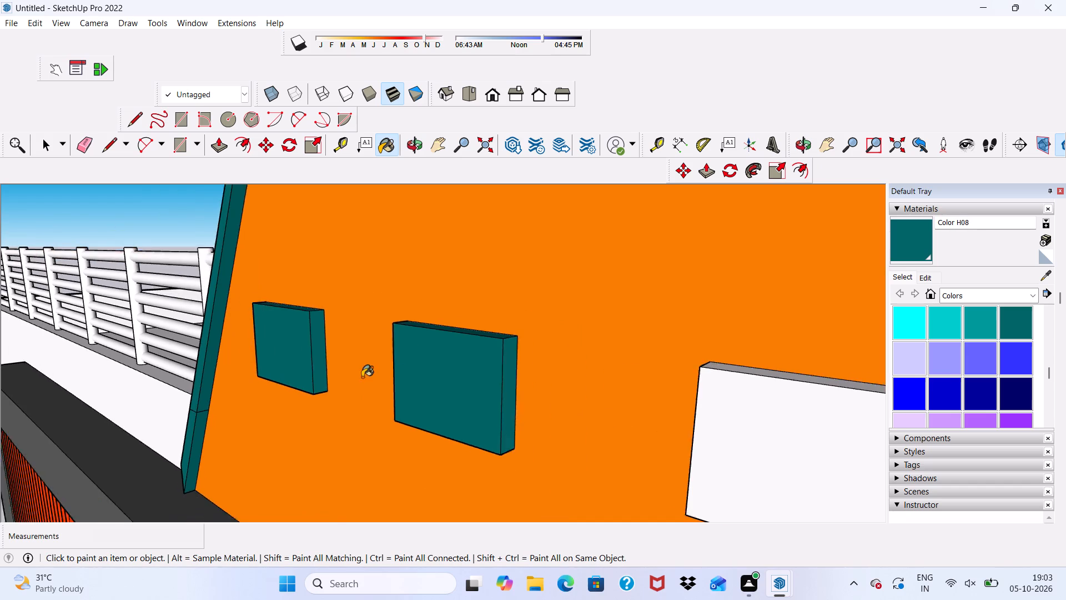
pyautogui.scroll(-2, 362, 377)
pyautogui.click(580, 419)
pyautogui.scroll(4, 581, 416)
pyautogui.click(573, 377)
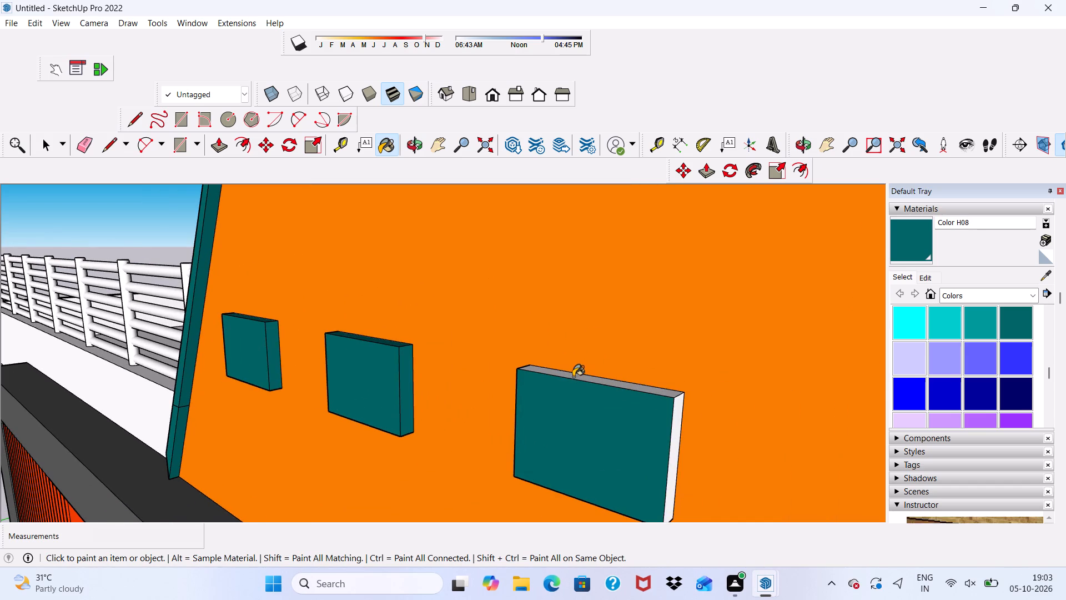
pyautogui.scroll(4, 575, 384)
pyautogui.click(725, 430)
pyautogui.moveTo(560, 434); pyautogui.dragTo(798, 370, button='middle')
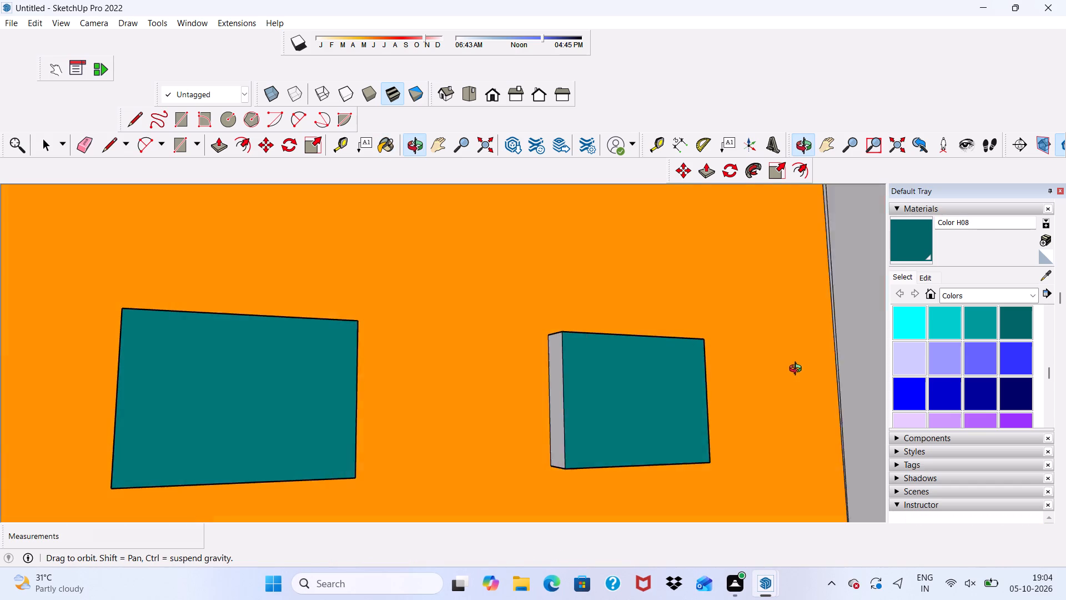
pyautogui.moveTo(798, 370); pyautogui.dragTo(811, 368, button='middle')
pyautogui.scroll(1, 537, 372)
pyautogui.click(560, 369)
pyautogui.scroll(-3, 555, 392)
# Paint the bottom faces of all three projecting blocks on the orange parapet with Color H08.
pyautogui.moveTo(630, 433); pyautogui.dragTo(543, 340, button='middle')
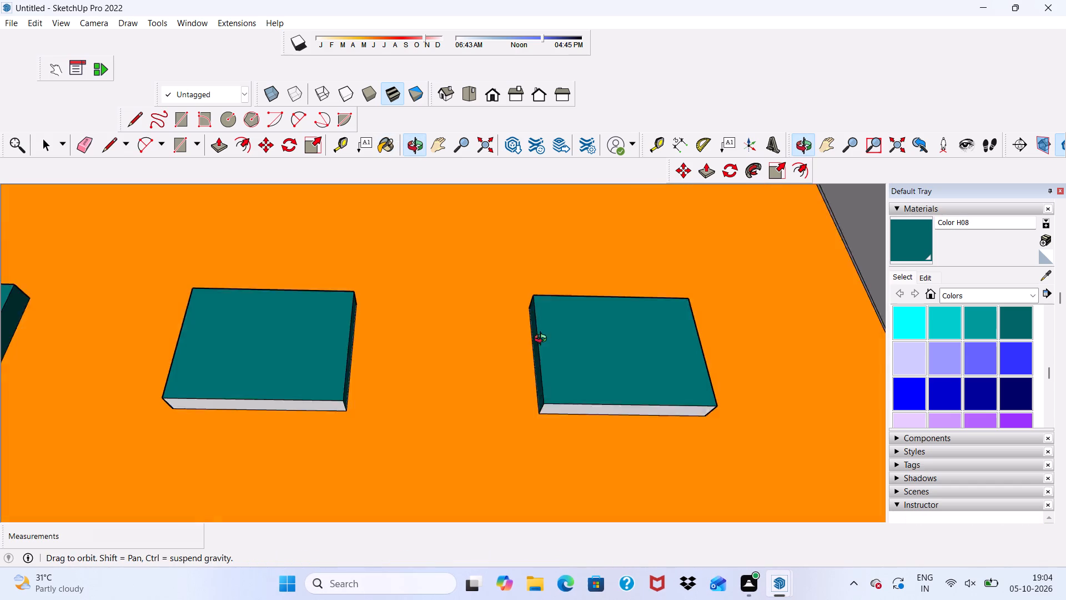
pyautogui.moveTo(543, 340); pyautogui.dragTo(539, 332, button='middle')
pyautogui.scroll(2, 553, 381)
pyautogui.click(563, 402)
pyautogui.scroll(1, 380, 404)
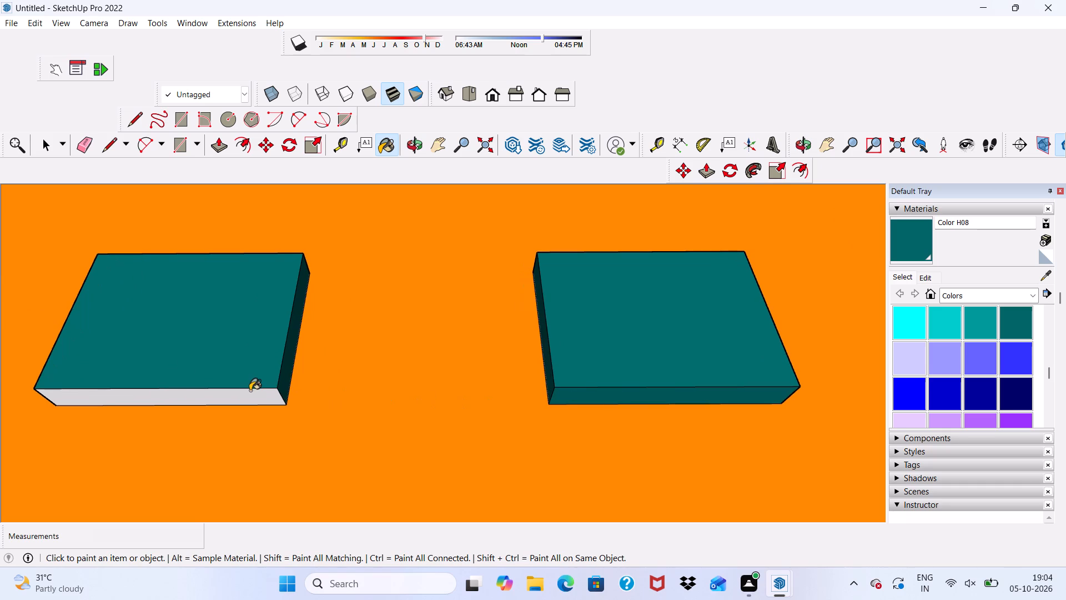
pyautogui.click(250, 393)
pyautogui.scroll(-15, 249, 395)
pyautogui.scroll(6, 123, 396)
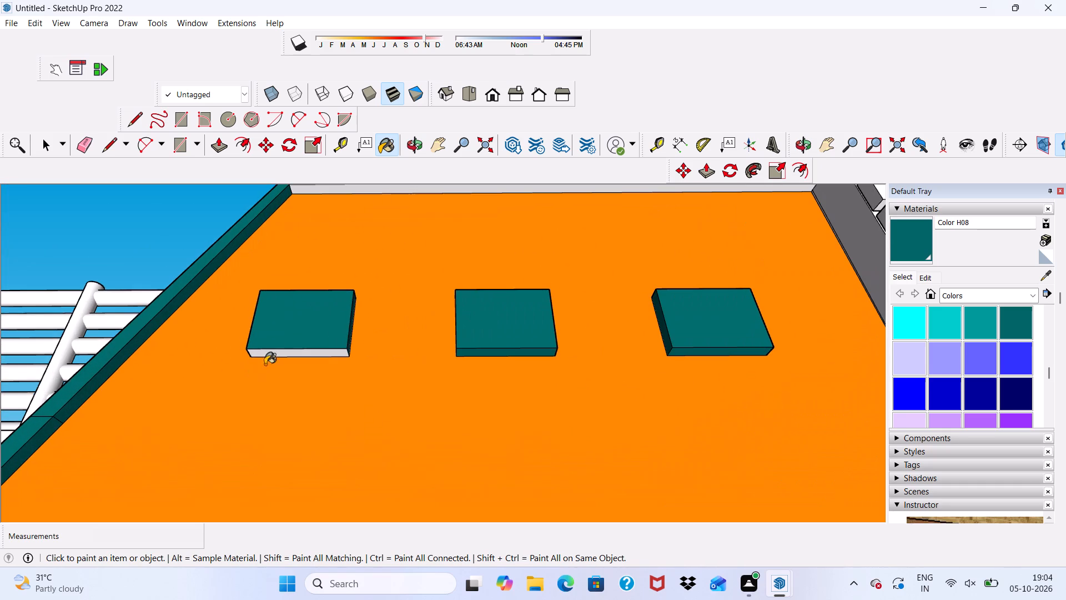
pyautogui.click(269, 354)
# Paint the underside of the border along the parapet's upper edge with Color H08.
pyautogui.scroll(-10, 268, 356)
pyautogui.scroll(8, 339, 287)
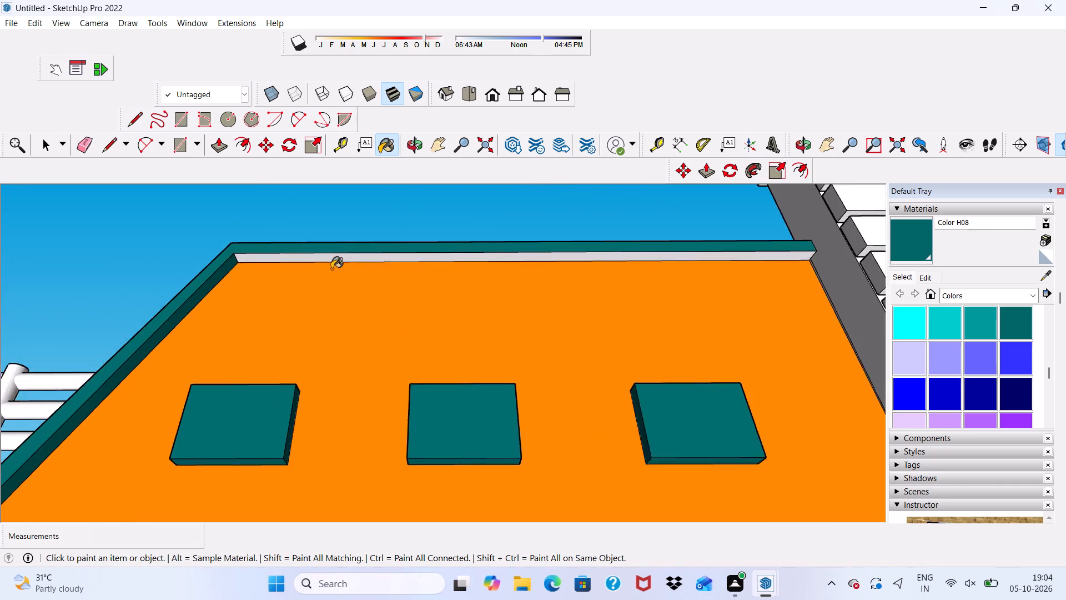
pyautogui.scroll(1, 331, 269)
pyautogui.click(339, 252)
pyautogui.scroll(-4, 339, 252)
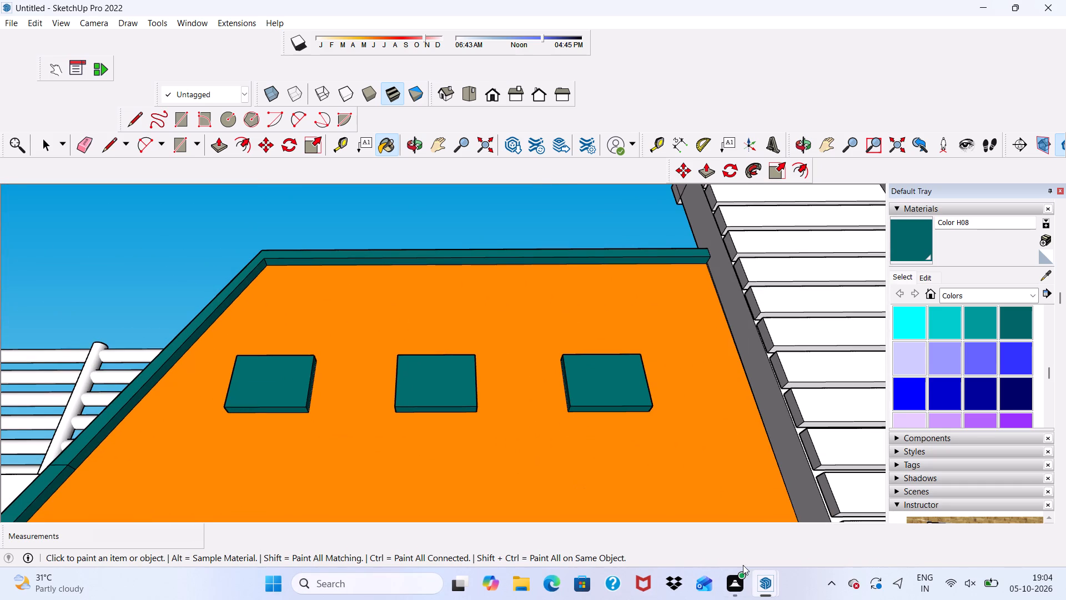
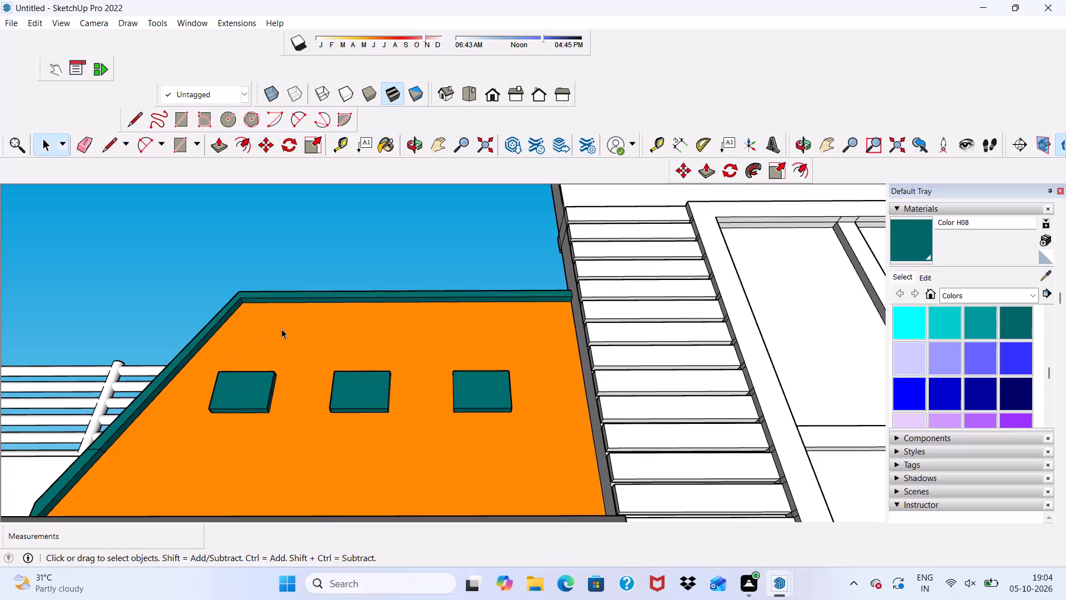
# Inspect the front facade, the orange roof panel and the tall windowed tower from several angles.
pyautogui.scroll(-2, 341, 289)
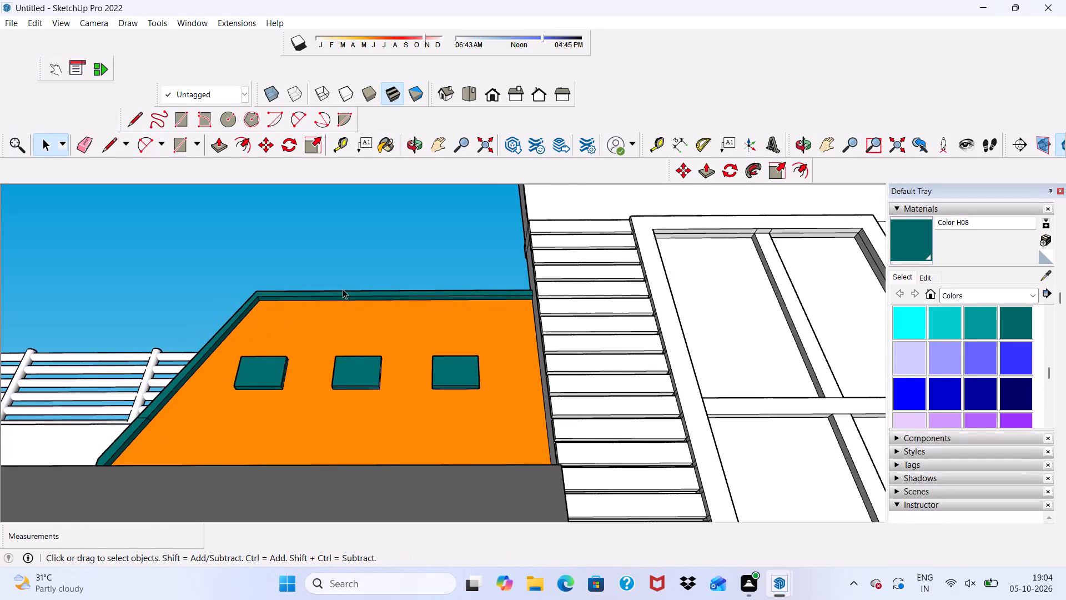
pyautogui.moveTo(343, 289); pyautogui.dragTo(369, 406, button='middle')
pyautogui.scroll(-14, 212, 324)
pyautogui.moveTo(255, 307); pyautogui.dragTo(279, 345, button='middle')
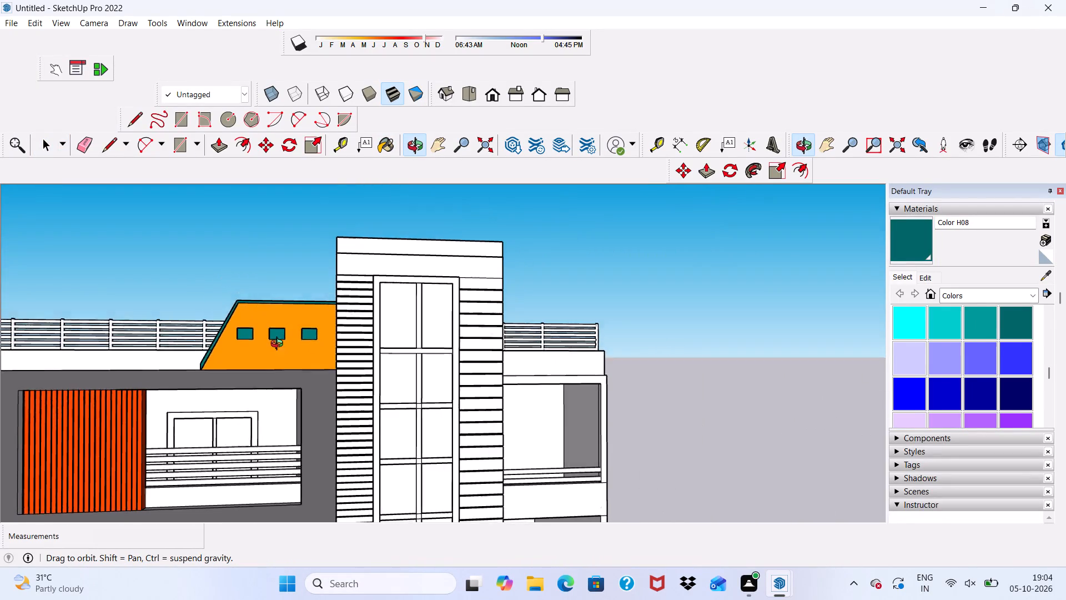
pyautogui.moveTo(279, 345); pyautogui.dragTo(199, 408, button='middle')
pyautogui.scroll(2, 199, 408)
pyautogui.scroll(5, 251, 406)
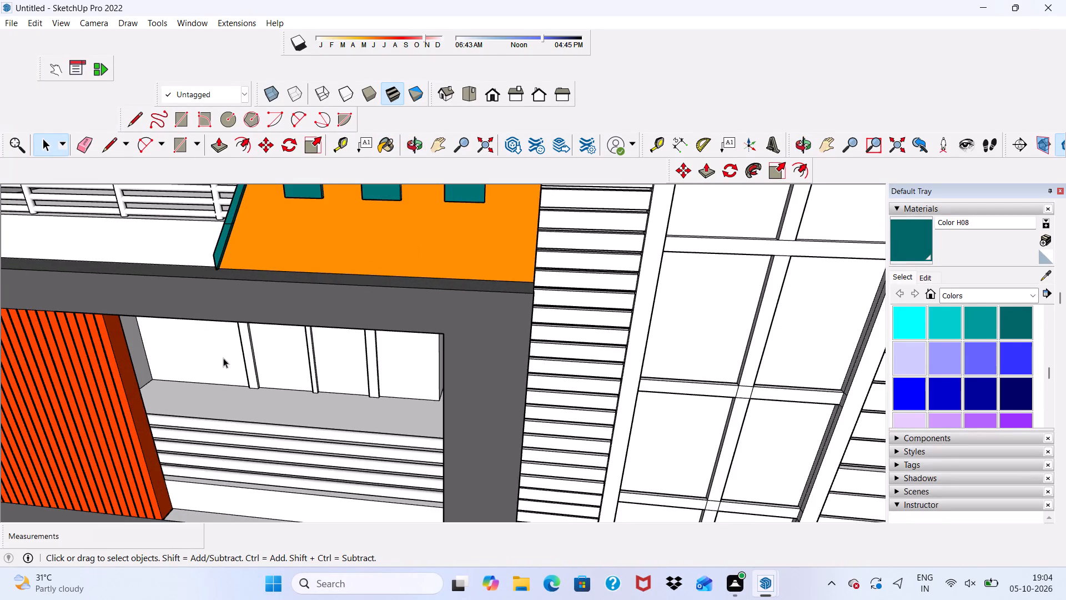
pyautogui.scroll(-7, 209, 334)
pyautogui.moveTo(218, 311); pyautogui.dragTo(180, 329, button='middle')
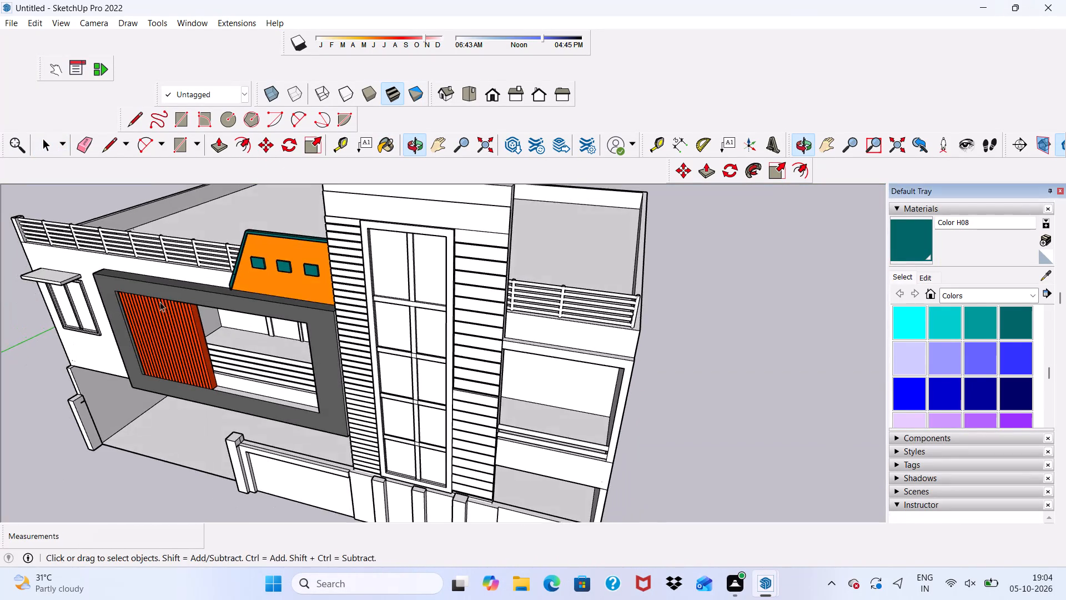
pyautogui.scroll(1, 158, 297)
pyautogui.press('space')
pyautogui.scroll(-2, 160, 293)
pyautogui.scroll(1, 160, 293)
pyautogui.scroll(-1, 160, 293)
pyautogui.moveTo(162, 293); pyautogui.dragTo(210, 362, button='middle')
pyautogui.scroll(-2, 169, 314)
pyautogui.scroll(1, 172, 316)
pyautogui.scroll(-3, 178, 318)
pyautogui.moveTo(229, 349); pyautogui.dragTo(210, 243, button='middle')
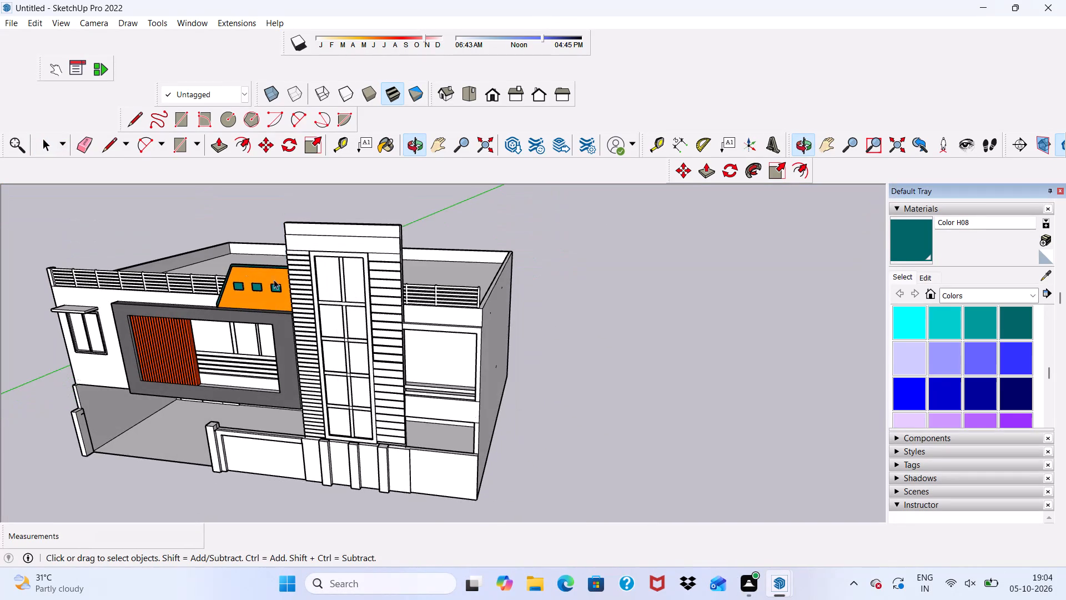
pyautogui.scroll(1, 305, 289)
pyautogui.scroll(3, 220, 392)
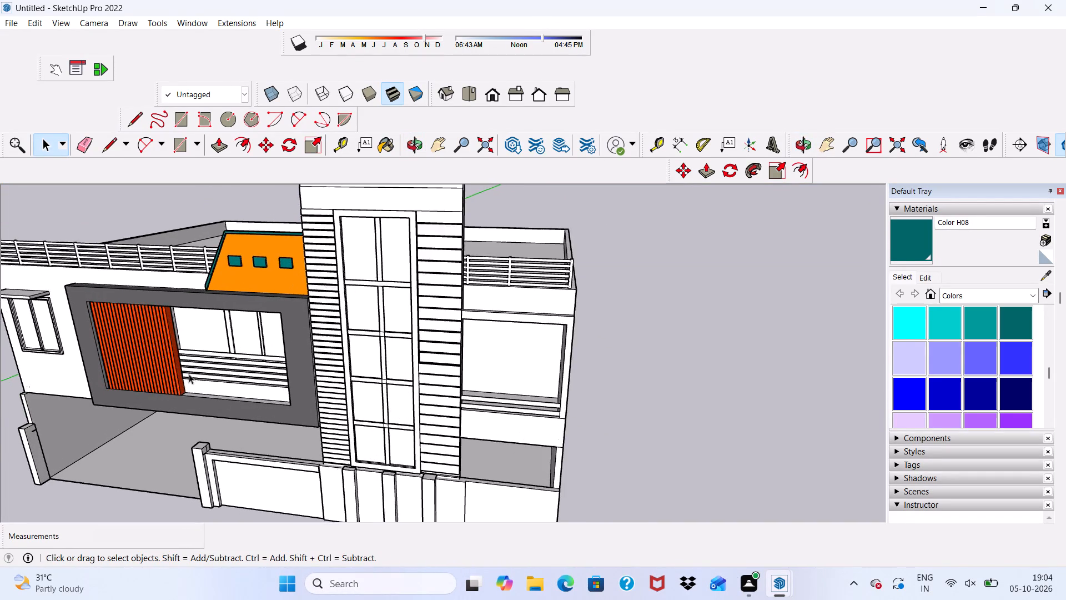
pyautogui.scroll(-4, 161, 292)
pyautogui.scroll(1, 212, 312)
pyautogui.scroll(-4, 212, 312)
pyautogui.scroll(2, 224, 267)
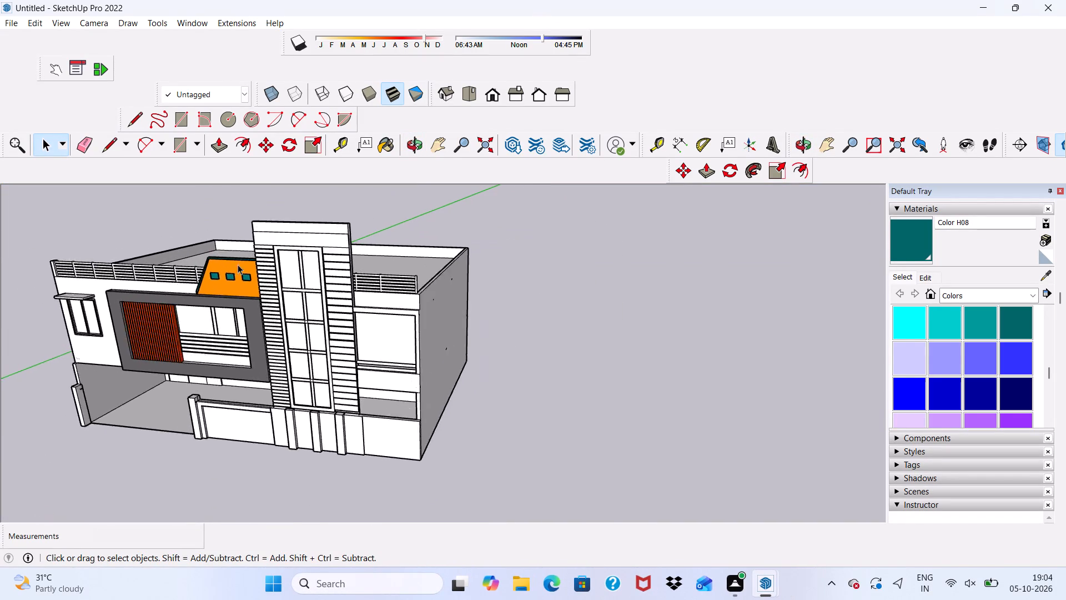
pyautogui.scroll(7, 238, 264)
pyautogui.scroll(2, 181, 275)
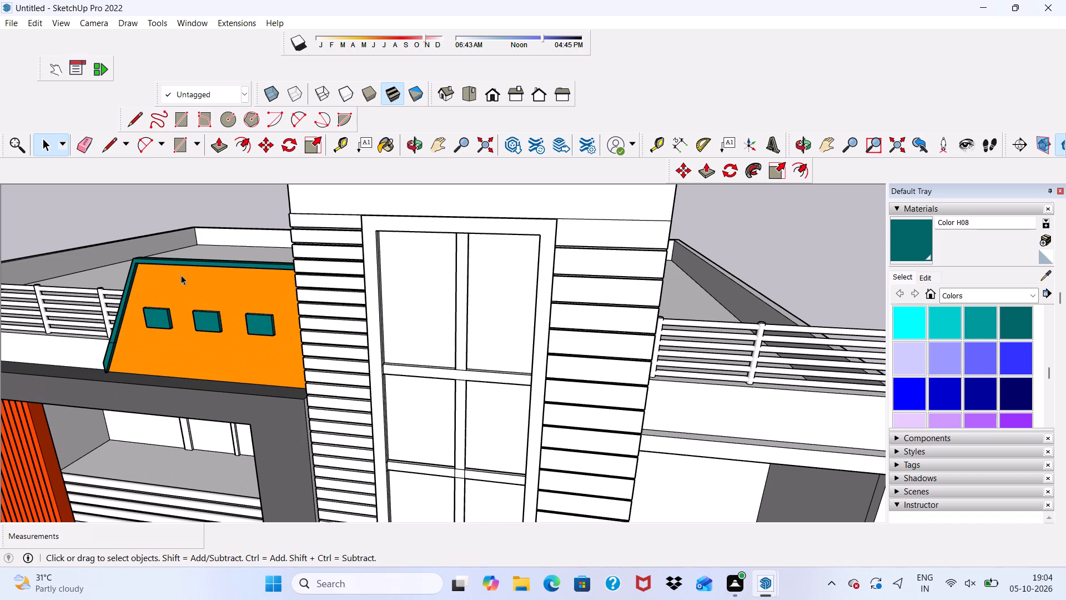
pyautogui.scroll(3, 181, 275)
pyautogui.scroll(-6, 181, 275)
pyautogui.moveTo(182, 274); pyautogui.dragTo(197, 235, button='middle')
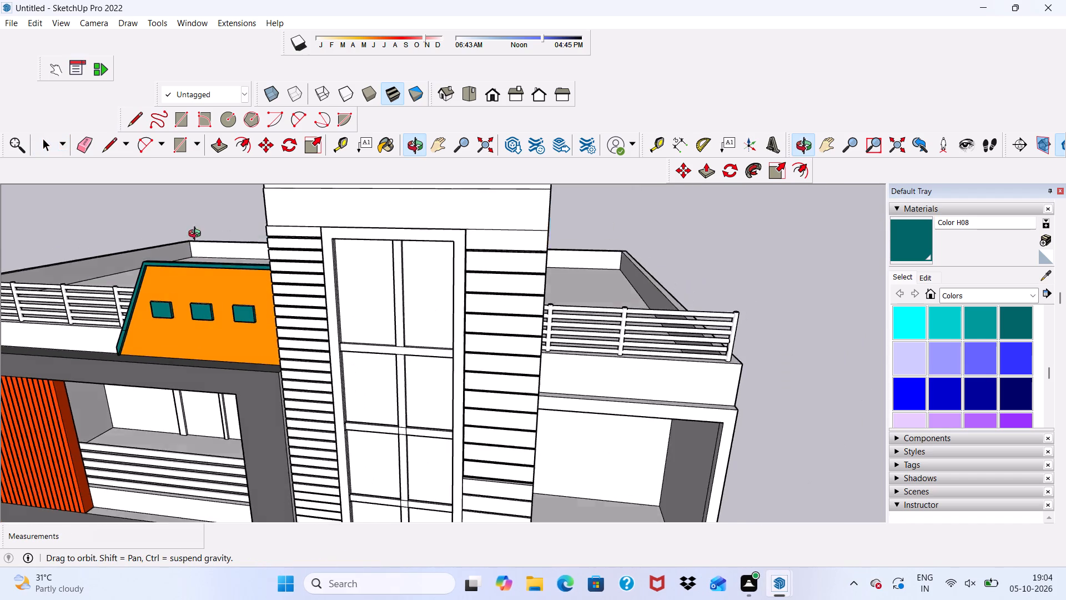
pyautogui.moveTo(197, 235); pyautogui.dragTo(135, 266, button='middle')
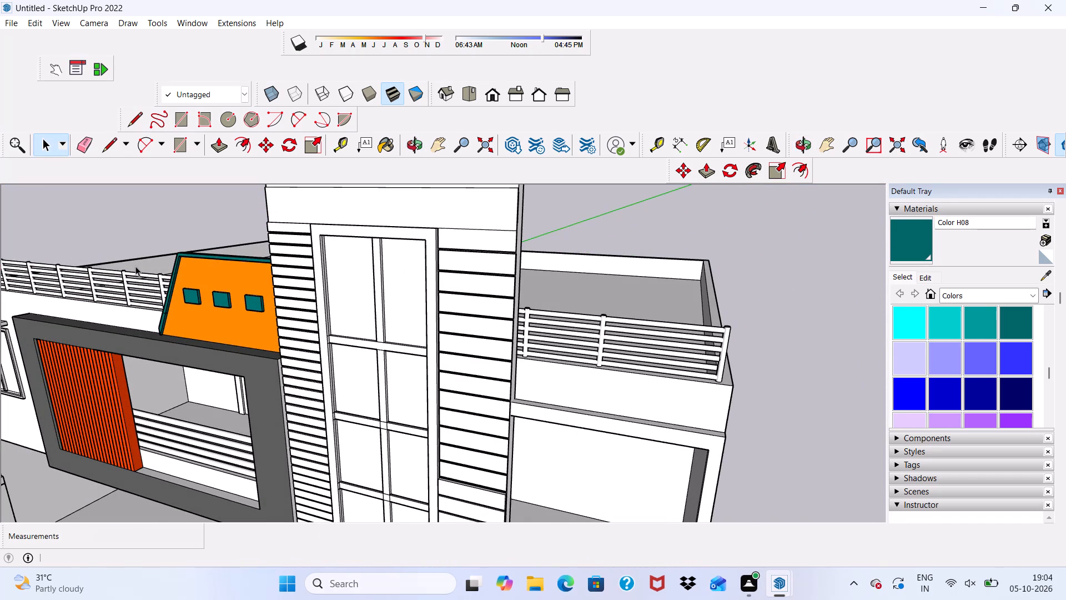
pyautogui.scroll(2, 135, 266)
pyautogui.scroll(-1, 135, 266)
pyautogui.scroll(1, 135, 266)
pyautogui.scroll(-9, 135, 266)
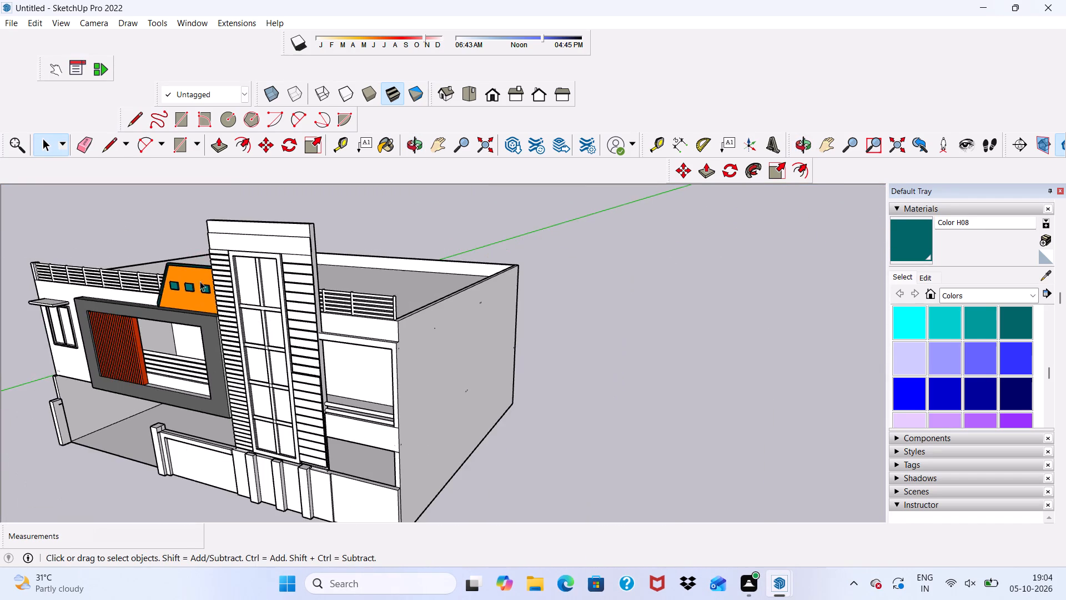
pyautogui.moveTo(215, 258); pyautogui.dragTo(189, 261, button='middle')
pyautogui.scroll(-1, 215, 258)
pyautogui.scroll(3, 189, 261)
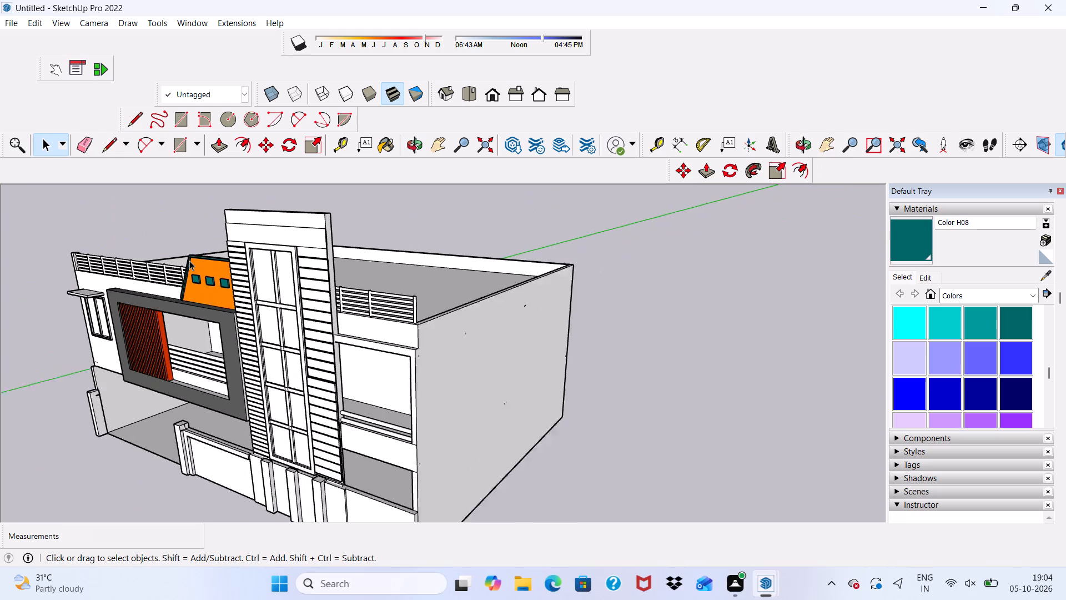
# Draw a rectangle about 18' 8" by 29' 1" on the flat roof behind the tower, starting at the parapet's base.
pyautogui.scroll(-3, 189, 261)
pyautogui.moveTo(189, 261); pyautogui.dragTo(0, 311, button='middle')
pyautogui.scroll(3, 298, 218)
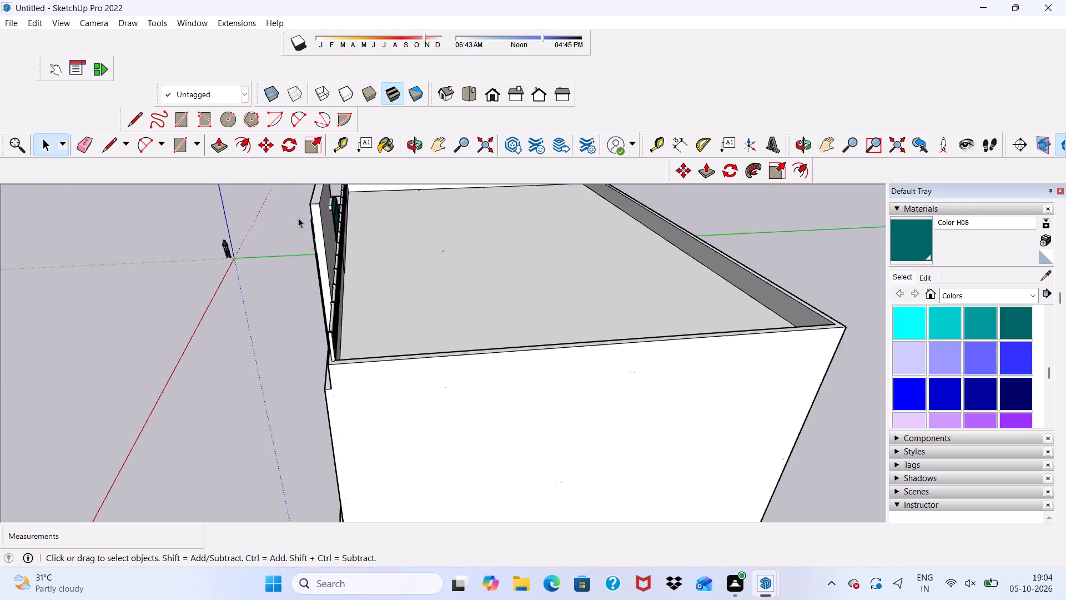
pyautogui.scroll(1, 298, 218)
pyautogui.moveTo(399, 312); pyautogui.dragTo(157, 299, button='middle')
pyautogui.scroll(1, 195, 143)
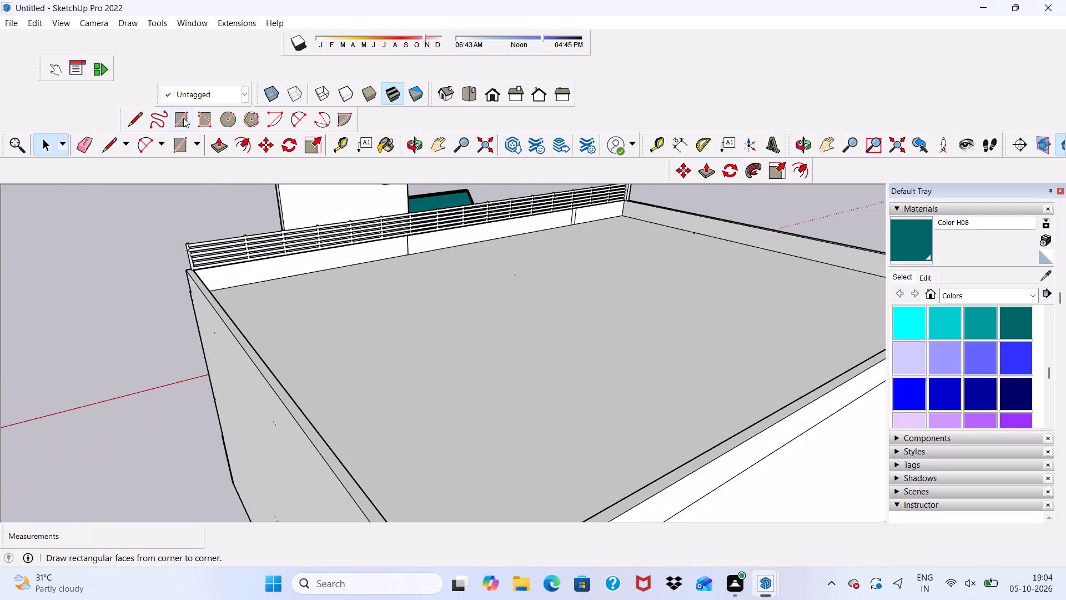
pyautogui.click(183, 118)
pyautogui.scroll(2, 325, 257)
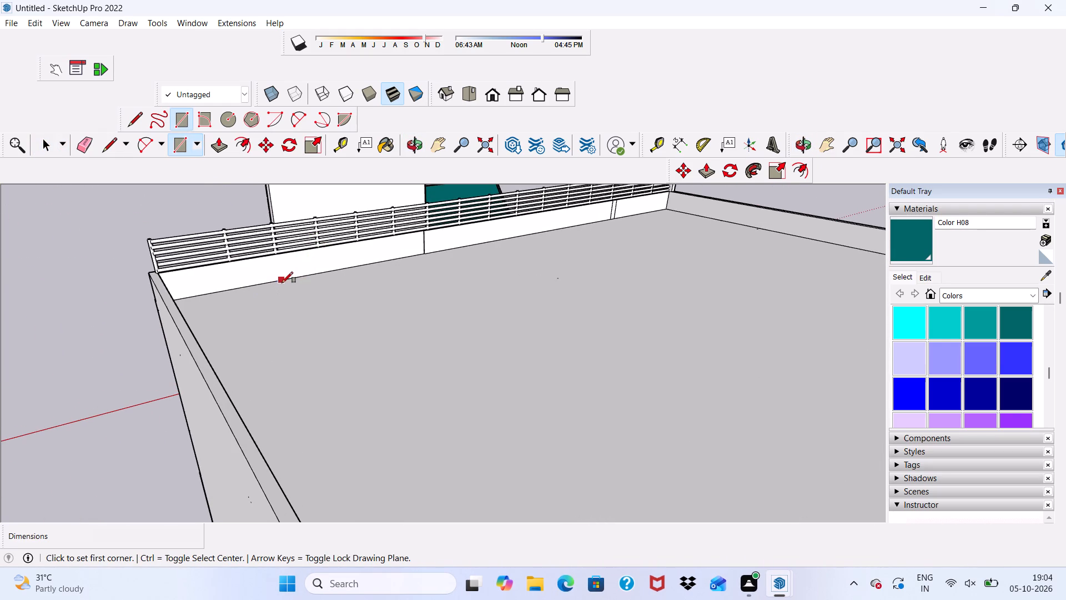
pyautogui.click(281, 283)
pyautogui.scroll(1, 441, 266)
pyautogui.scroll(-1, 447, 286)
pyautogui.scroll(1, 453, 294)
pyautogui.scroll(-3, 461, 299)
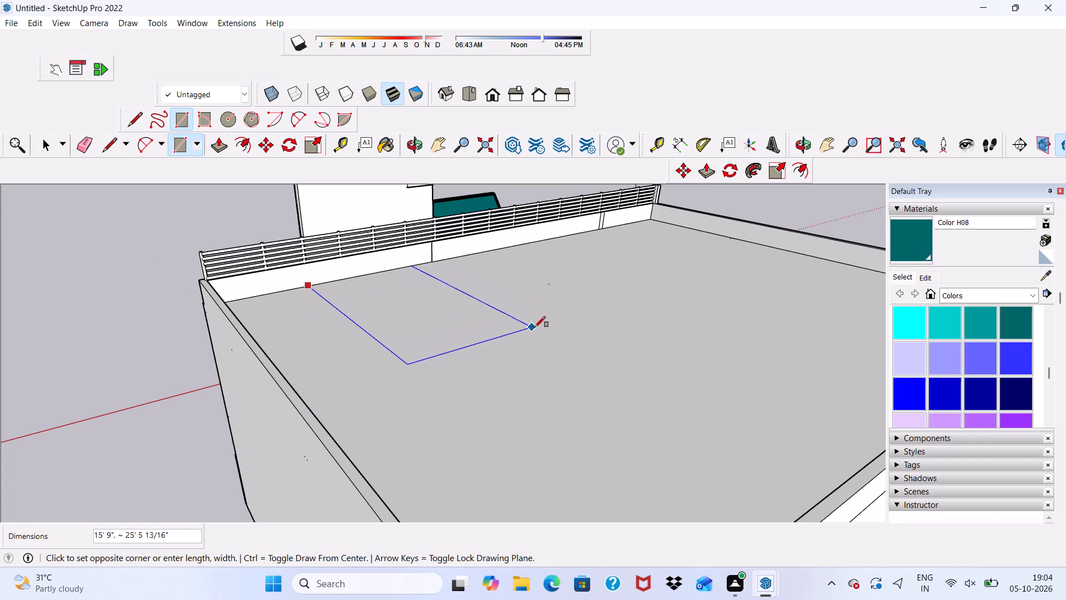
pyautogui.click(576, 331)
pyautogui.scroll(-8, 444, 339)
pyautogui.press('space')
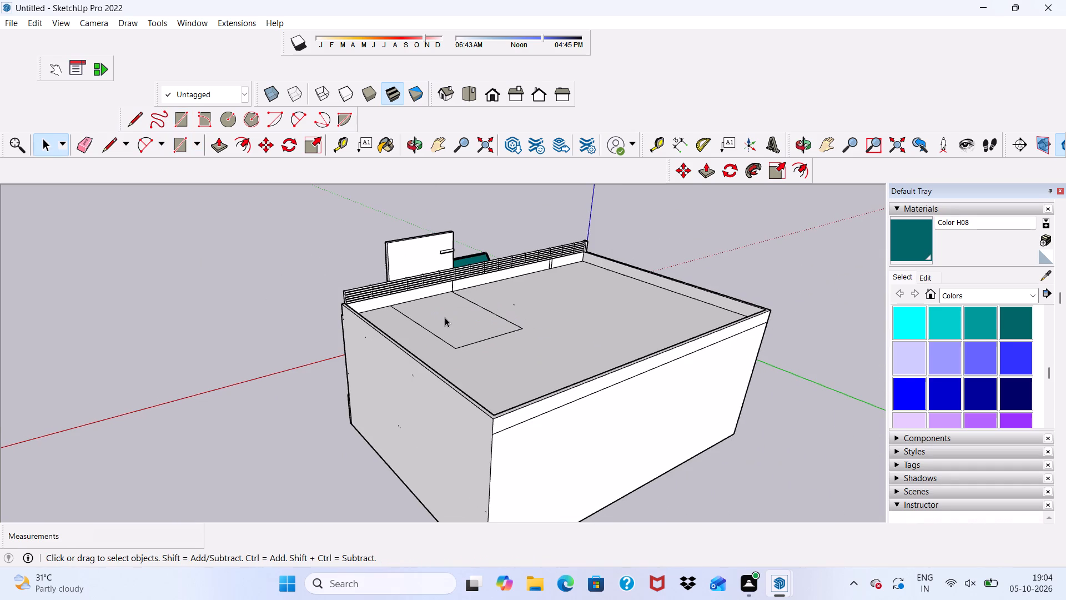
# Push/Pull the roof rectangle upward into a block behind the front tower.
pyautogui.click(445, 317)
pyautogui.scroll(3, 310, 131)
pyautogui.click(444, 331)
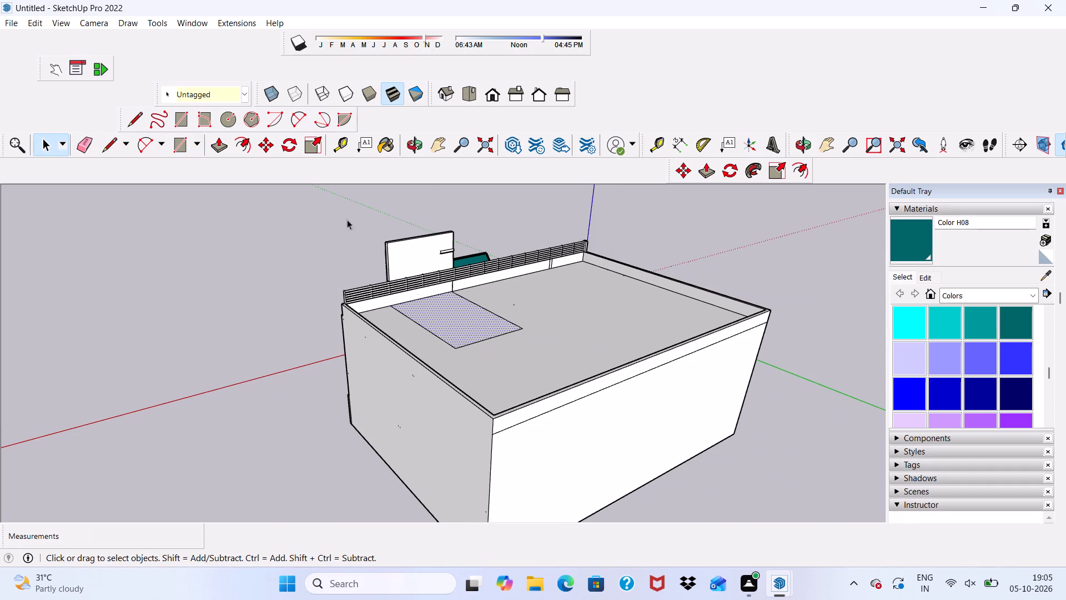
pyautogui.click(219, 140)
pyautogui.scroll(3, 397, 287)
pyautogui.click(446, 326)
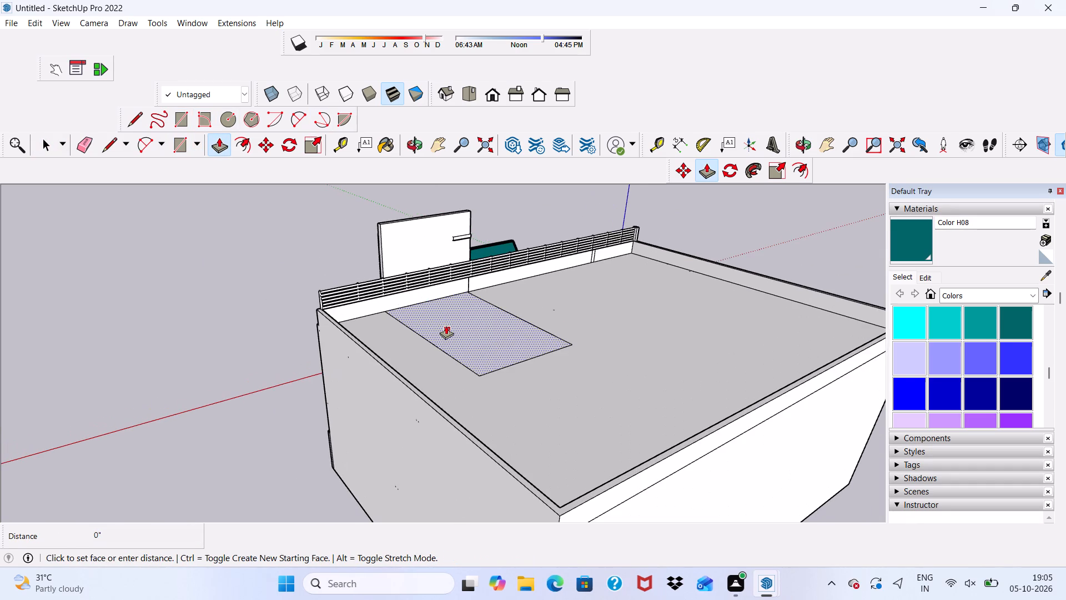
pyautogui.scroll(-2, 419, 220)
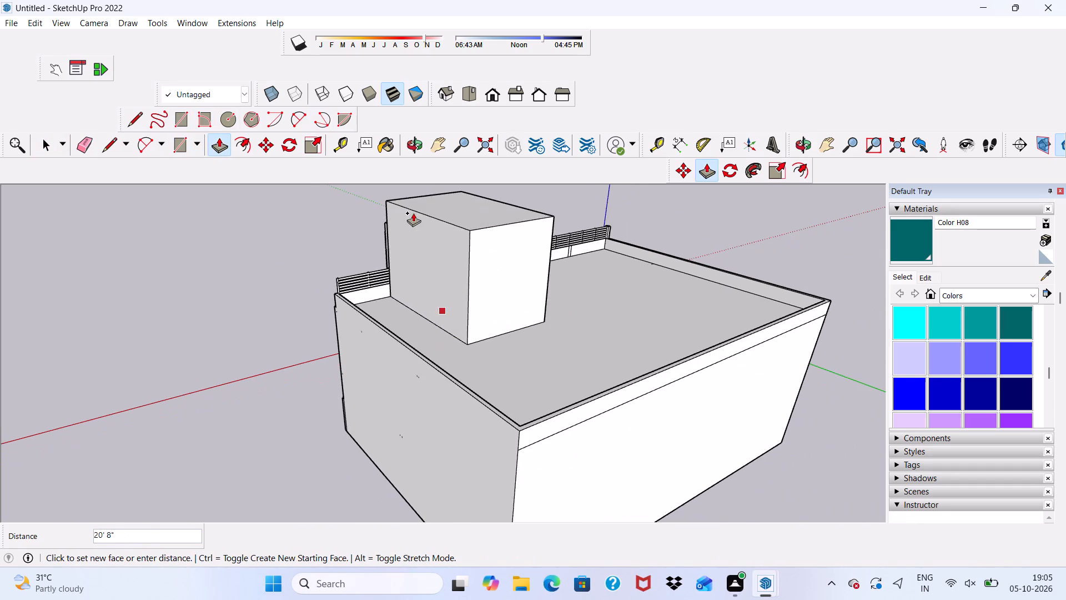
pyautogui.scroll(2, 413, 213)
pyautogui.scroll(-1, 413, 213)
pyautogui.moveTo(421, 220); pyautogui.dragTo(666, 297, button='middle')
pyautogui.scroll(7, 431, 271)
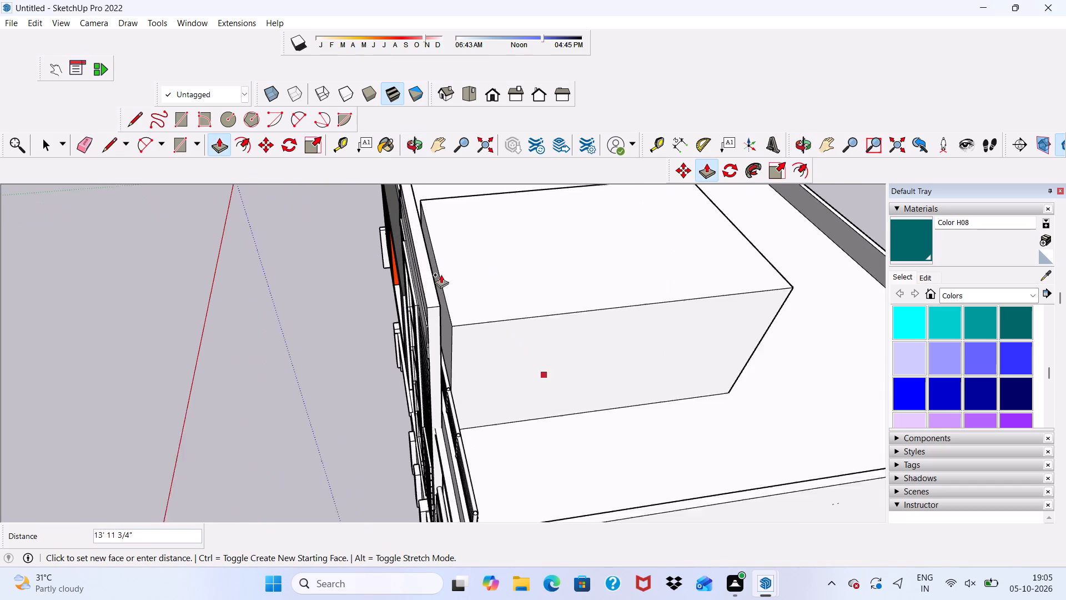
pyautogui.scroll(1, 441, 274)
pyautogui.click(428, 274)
# Check the new roof block against the front tower in the Front view and from raised angles.
pyautogui.scroll(-1, 403, 259)
pyautogui.scroll(1, 403, 259)
pyautogui.scroll(-2, 403, 259)
pyautogui.moveTo(434, 261); pyautogui.dragTo(682, 213, button='middle')
pyautogui.scroll(3, 370, 207)
pyautogui.scroll(-2, 390, 201)
pyautogui.moveTo(451, 225); pyautogui.dragTo(525, 344, button='middle')
pyautogui.scroll(-5, 385, 270)
pyautogui.moveTo(408, 305); pyautogui.dragTo(400, 224, button='middle')
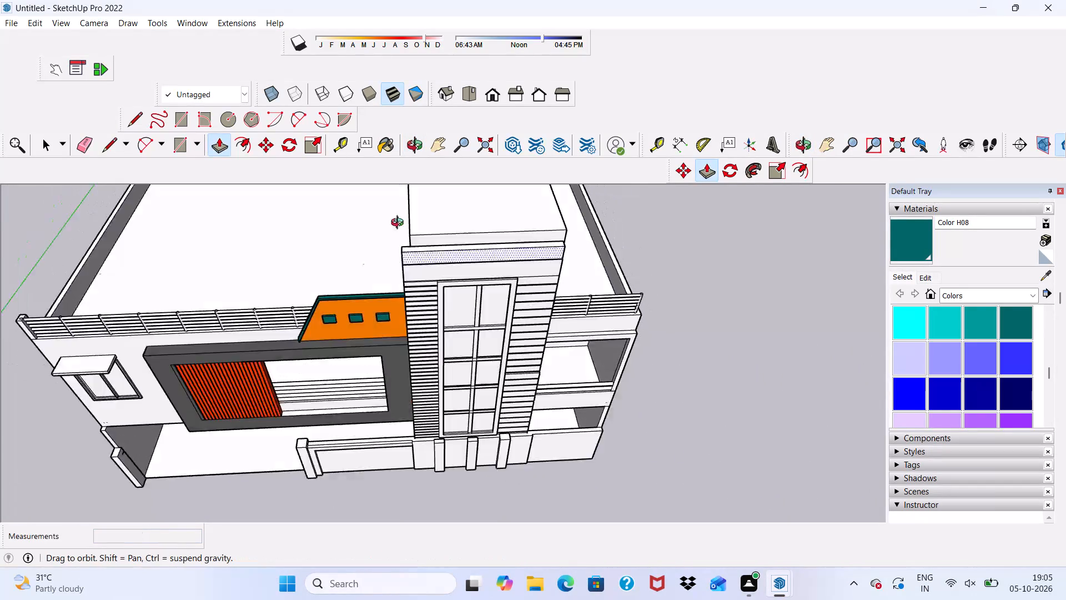
pyautogui.moveTo(400, 224); pyautogui.dragTo(359, 176, button='middle')
pyautogui.scroll(5, 491, 197)
pyautogui.press('space')
pyautogui.moveTo(404, 224); pyautogui.dragTo(426, 124, button='middle')
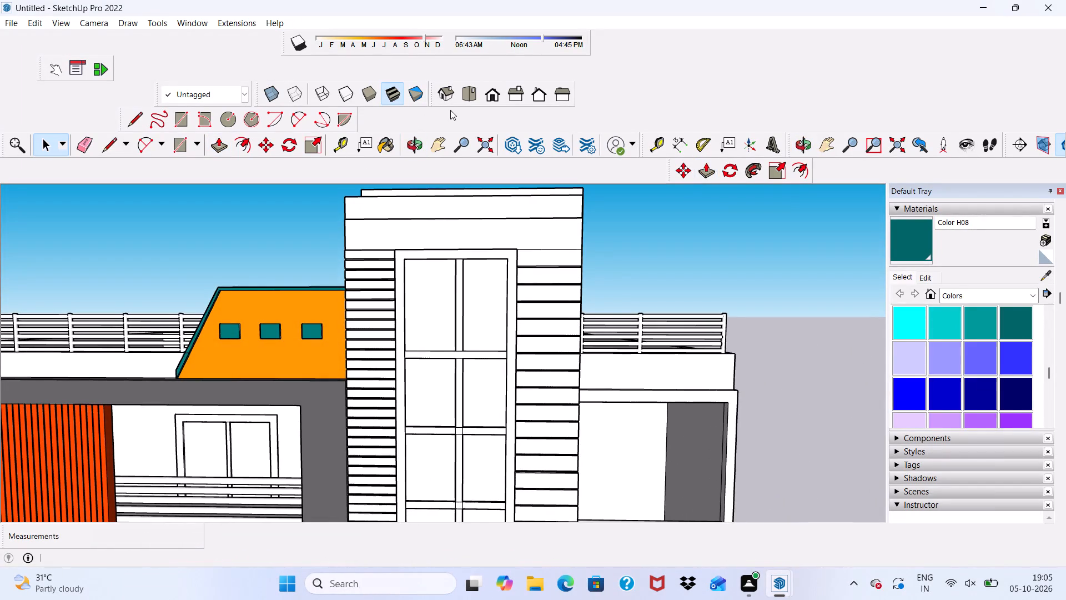
pyautogui.scroll(3, 450, 110)
pyautogui.click(487, 93)
pyautogui.scroll(-7, 500, 189)
pyautogui.scroll(1, 426, 303)
pyautogui.scroll(-3, 427, 307)
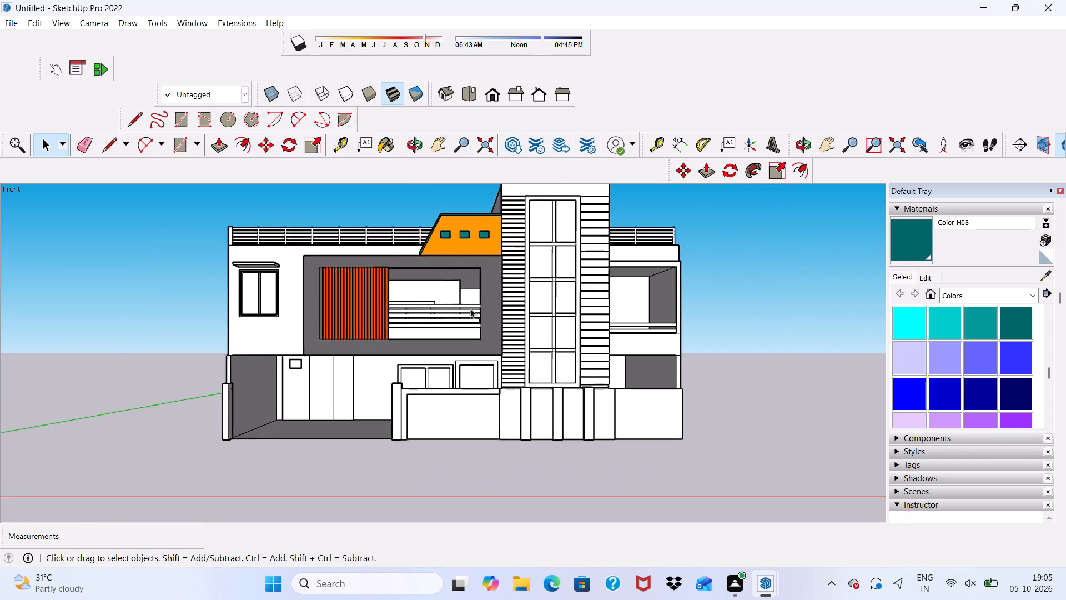
pyautogui.scroll(-2, 470, 308)
pyautogui.scroll(4, 521, 206)
pyautogui.moveTo(514, 198); pyautogui.dragTo(338, 371, button='middle')
pyautogui.scroll(4, 466, 299)
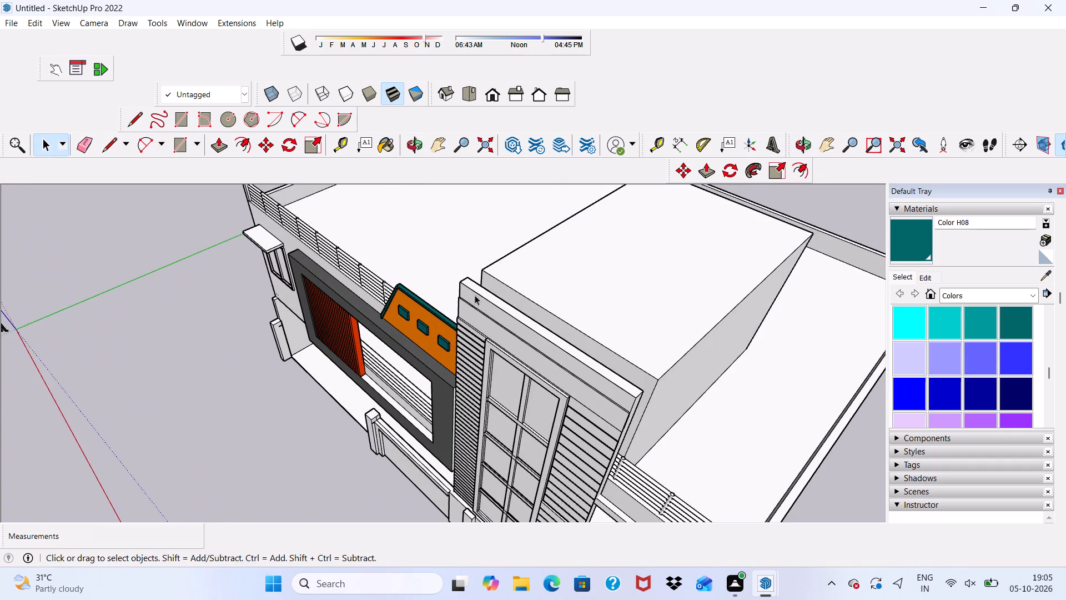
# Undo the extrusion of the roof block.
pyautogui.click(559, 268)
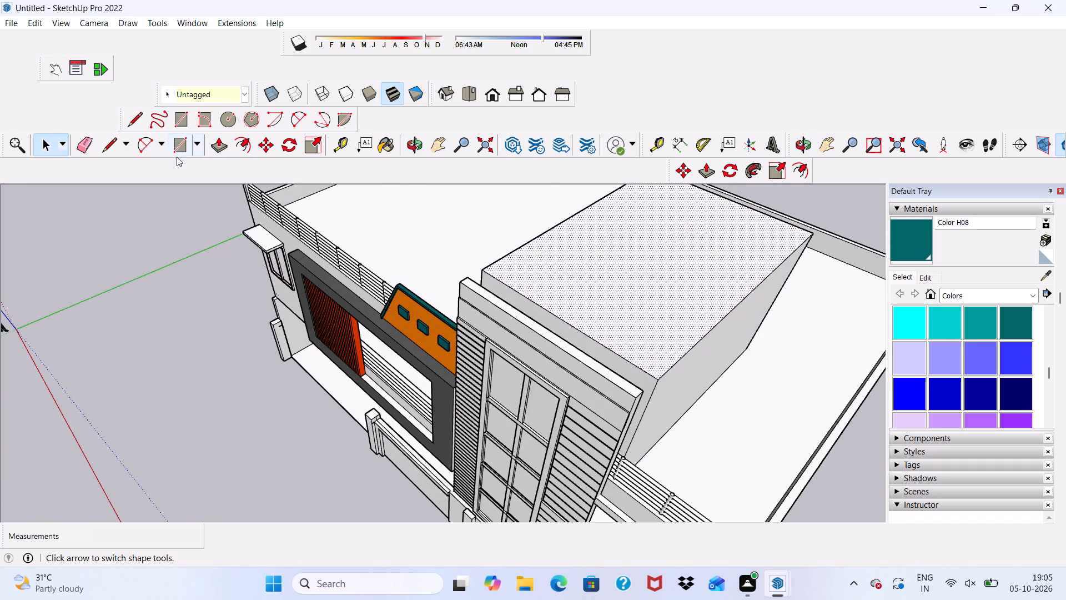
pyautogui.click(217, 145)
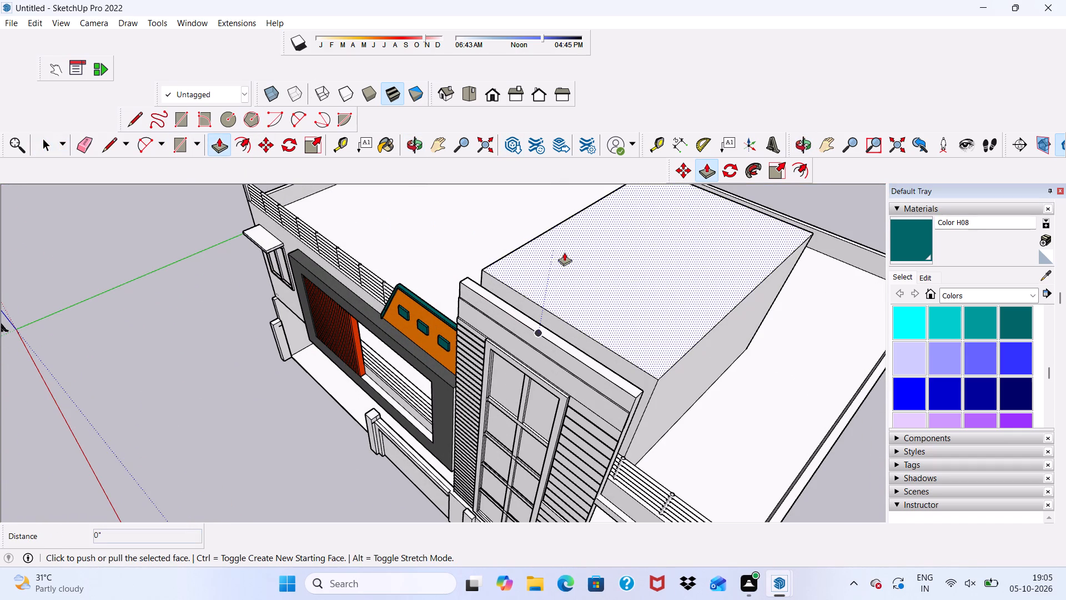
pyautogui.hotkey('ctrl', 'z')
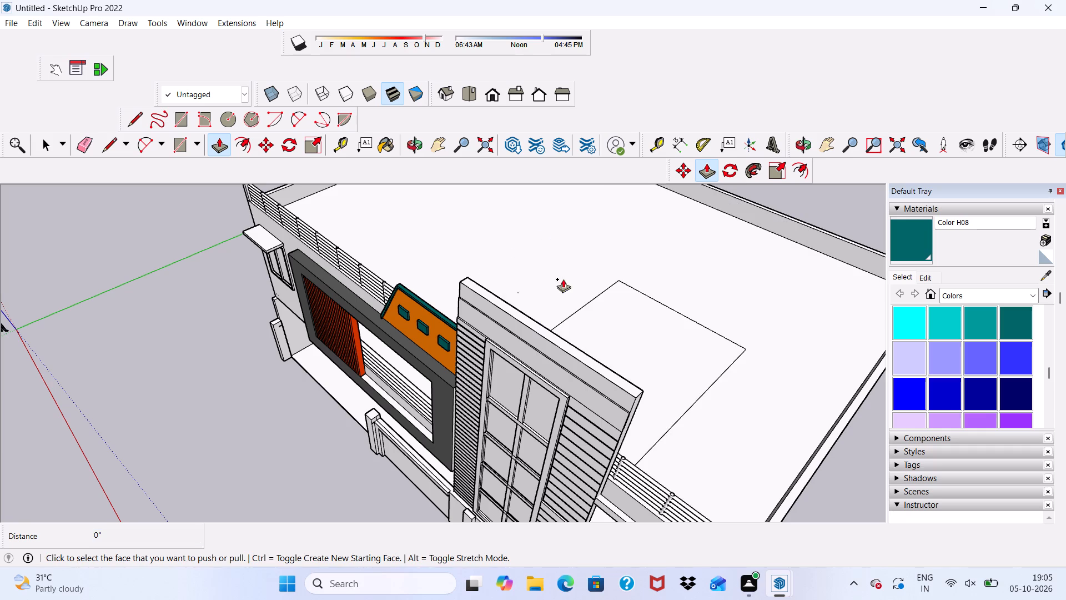
# Push/Pull the roof rectangle up about 15' 10", using the top of the front tower as the height reference.
pyautogui.scroll(3, 596, 302)
pyautogui.click(608, 327)
pyautogui.scroll(4, 421, 291)
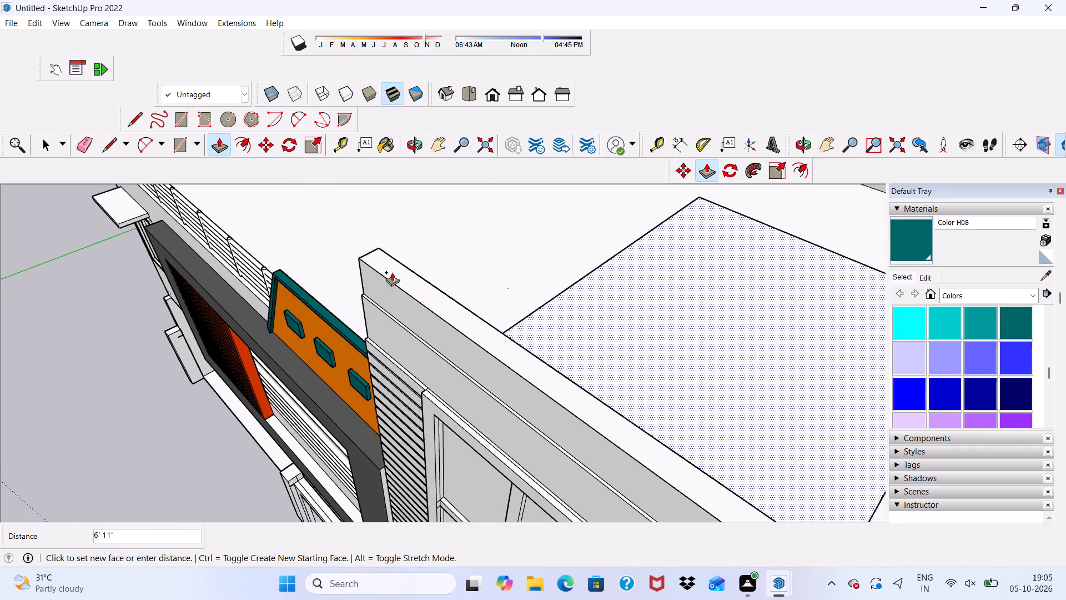
pyautogui.click(380, 246)
pyautogui.scroll(-4, 366, 241)
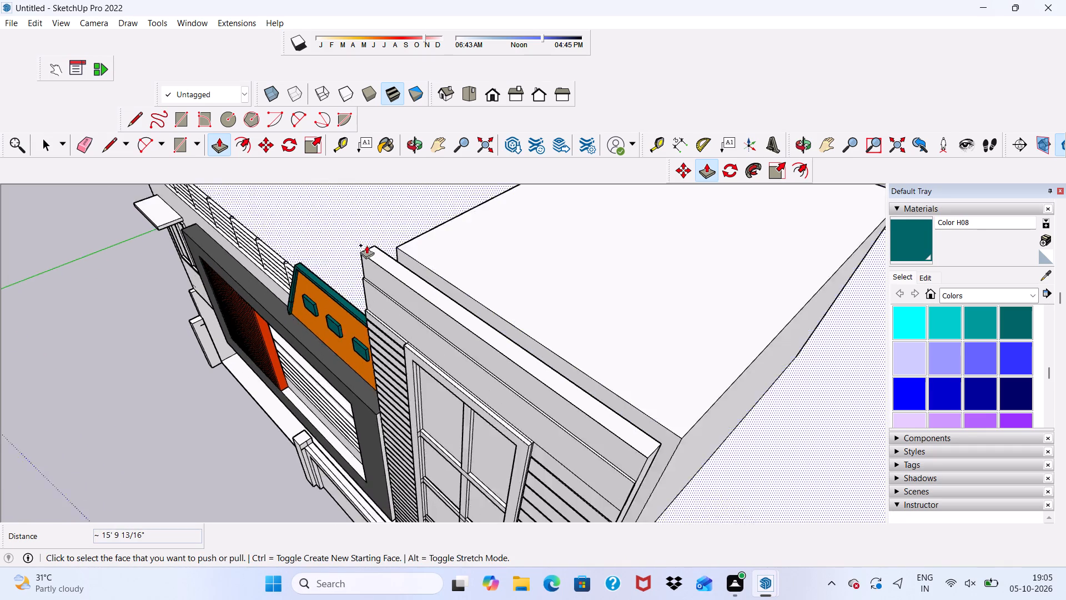
# Push/Pull the front tower's rear face back along the rooftop block in stages, the last about 12' 10".
pyautogui.moveTo(366, 246); pyautogui.dragTo(560, 162, button='middle')
pyautogui.scroll(1, 590, 179)
pyautogui.scroll(-4, 541, 193)
pyautogui.moveTo(474, 214); pyautogui.dragTo(693, 279, button='middle')
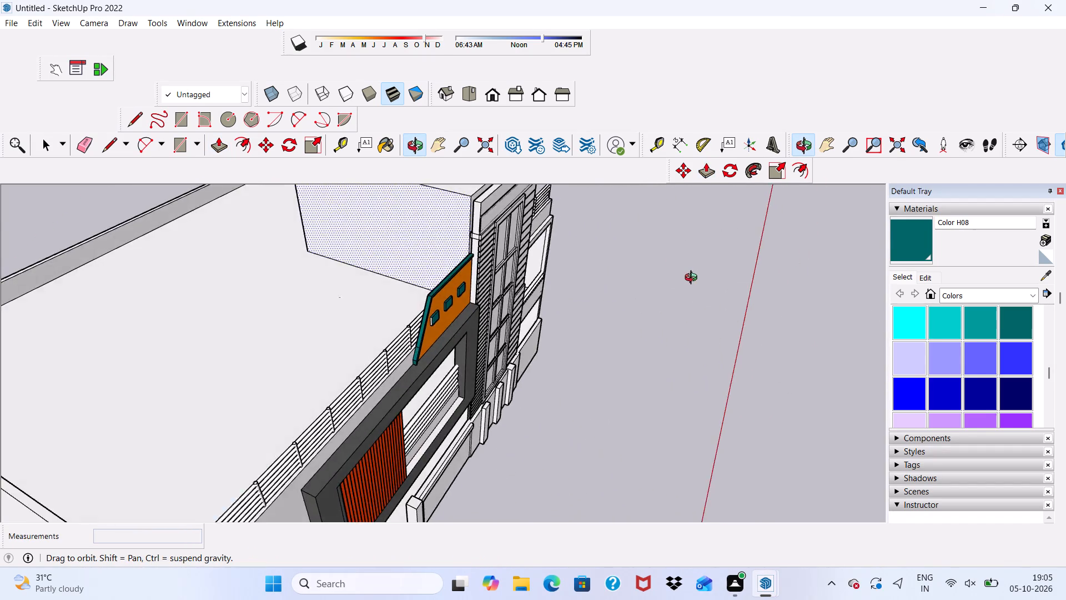
pyautogui.moveTo(693, 279); pyautogui.dragTo(551, 266, button='middle')
pyautogui.middleClick(549, 265)
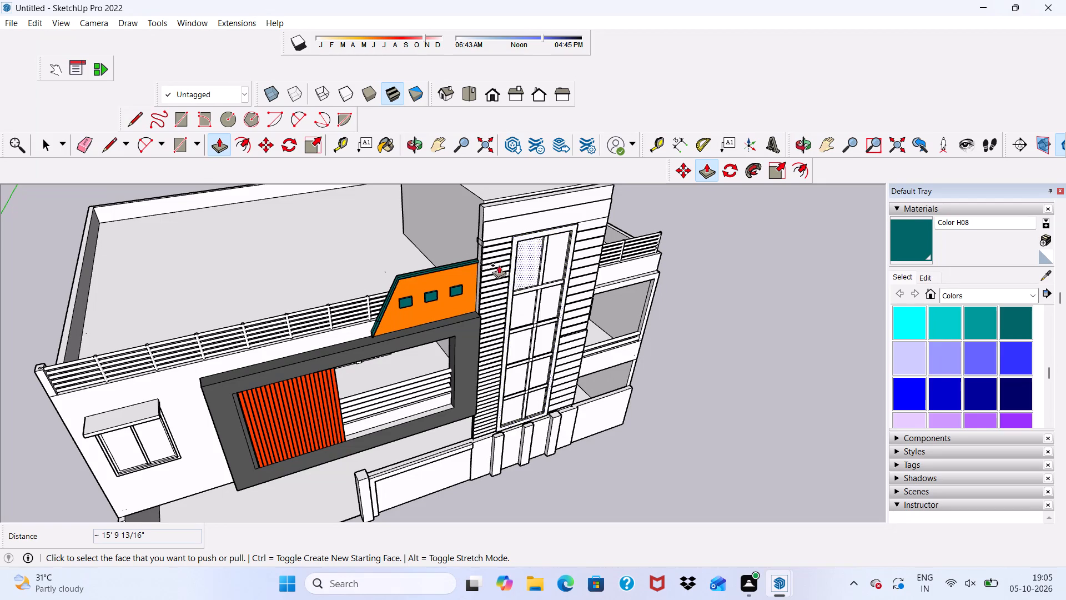
pyautogui.scroll(2, 480, 263)
pyautogui.scroll(-1, 476, 260)
pyautogui.moveTo(476, 260); pyautogui.dragTo(691, 260, button='middle')
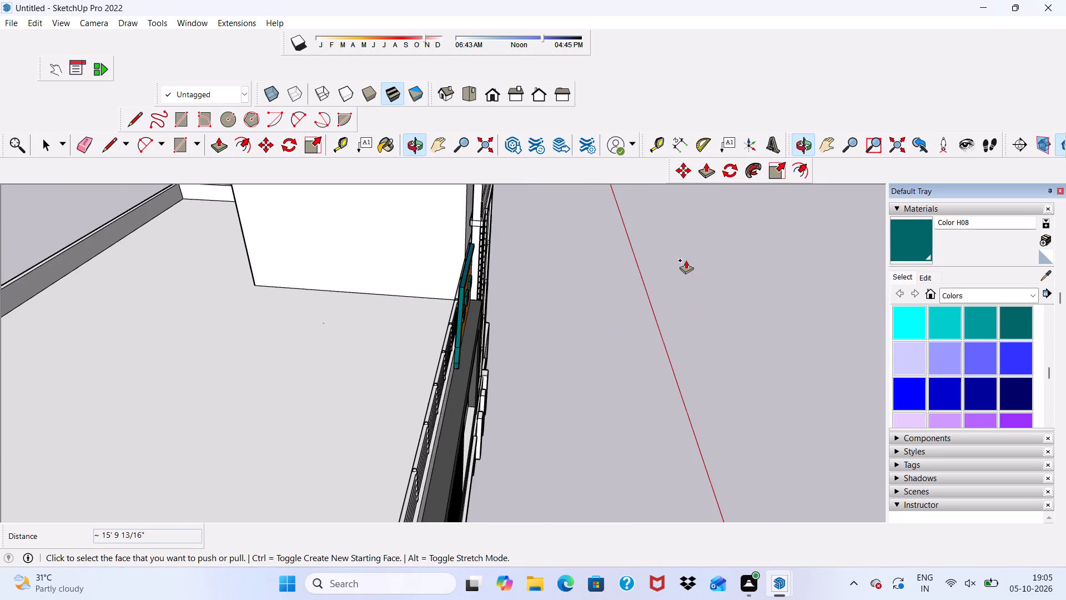
pyautogui.scroll(9, 501, 186)
pyautogui.moveTo(469, 197); pyautogui.dragTo(564, 186, button='middle')
pyautogui.scroll(4, 502, 220)
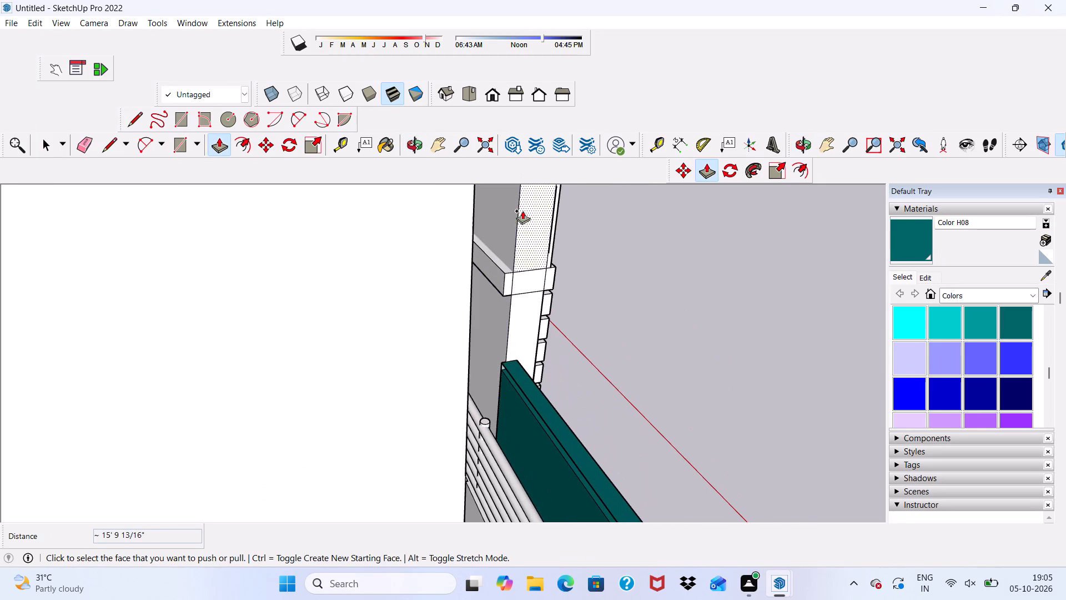
pyautogui.click(499, 219)
pyautogui.scroll(3, 483, 224)
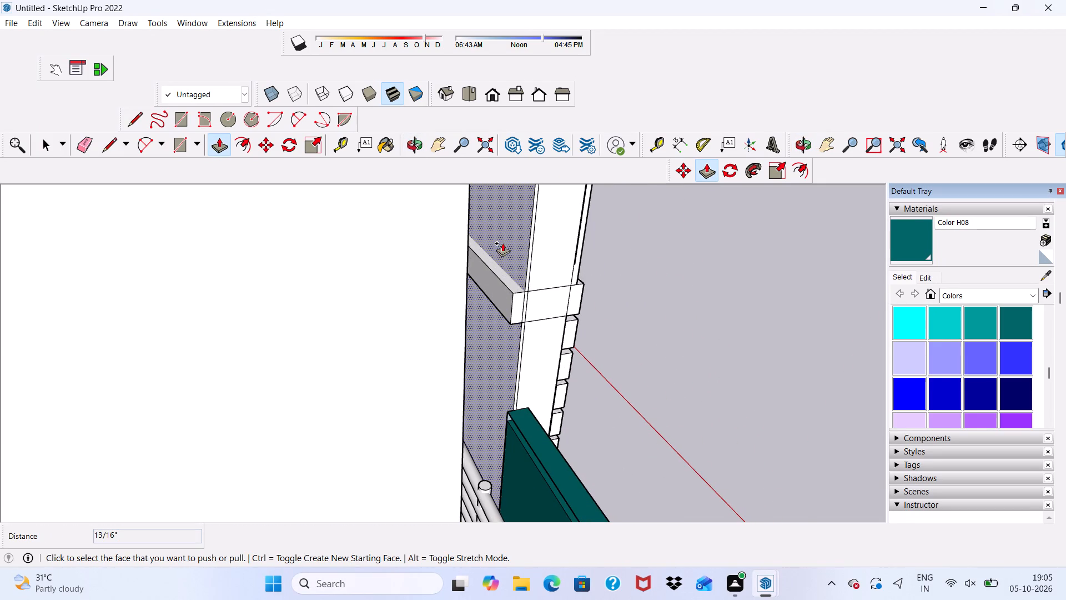
pyautogui.moveTo(524, 251); pyautogui.dragTo(447, 277)
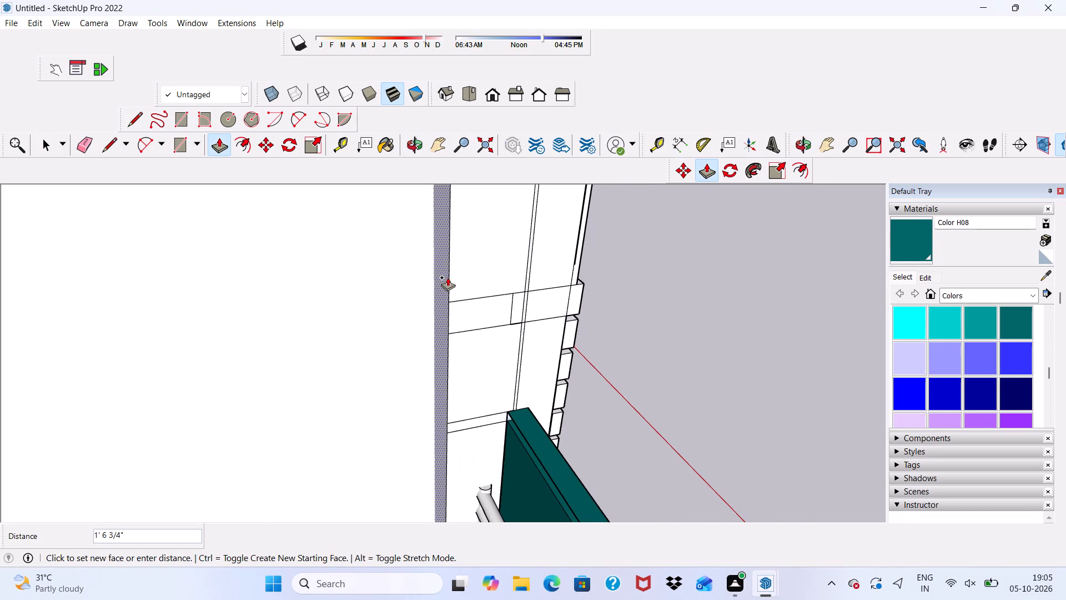
pyautogui.moveTo(447, 277); pyautogui.dragTo(475, 243)
pyautogui.scroll(-2, 457, 243)
pyautogui.scroll(1, 452, 246)
pyautogui.scroll(-7, 451, 247)
pyautogui.scroll(1, 448, 268)
pyautogui.scroll(-6, 450, 272)
pyautogui.scroll(1, 450, 289)
pyautogui.scroll(-1, 450, 292)
pyautogui.scroll(1, 451, 298)
pyautogui.scroll(-1, 452, 300)
pyautogui.scroll(5, 450, 229)
pyautogui.moveTo(461, 241); pyautogui.dragTo(97, 349)
pyautogui.scroll(-12, 114, 329)
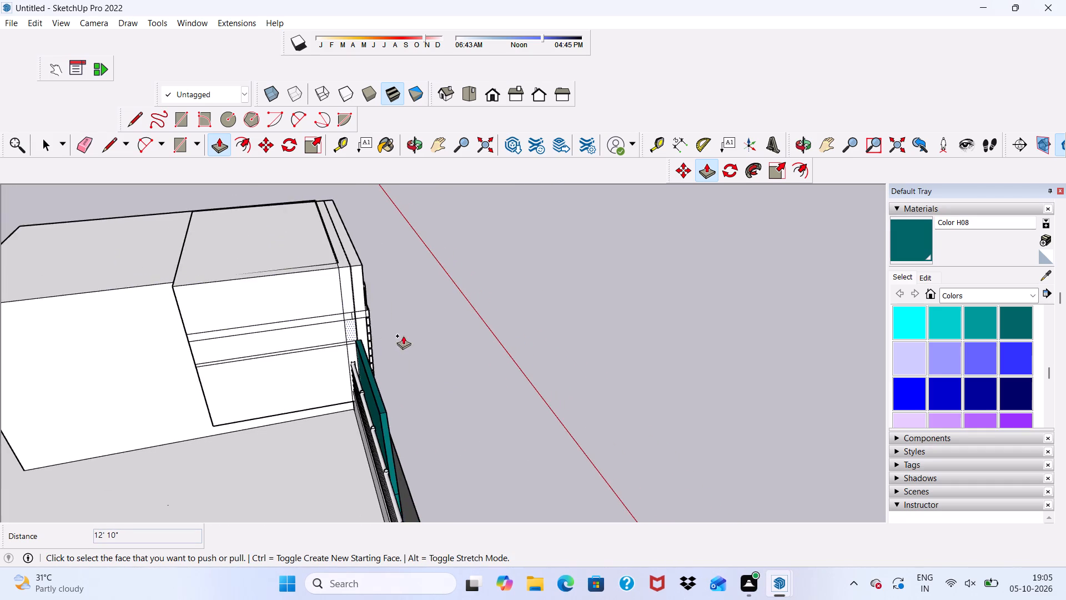
# Push/Pull the extended tower's rear face another 13' 8 1/8", then further until it passes the rear end of the rooftop block.
pyautogui.moveTo(174, 344); pyautogui.dragTo(414, 303, button='middle')
pyautogui.scroll(5, 503, 347)
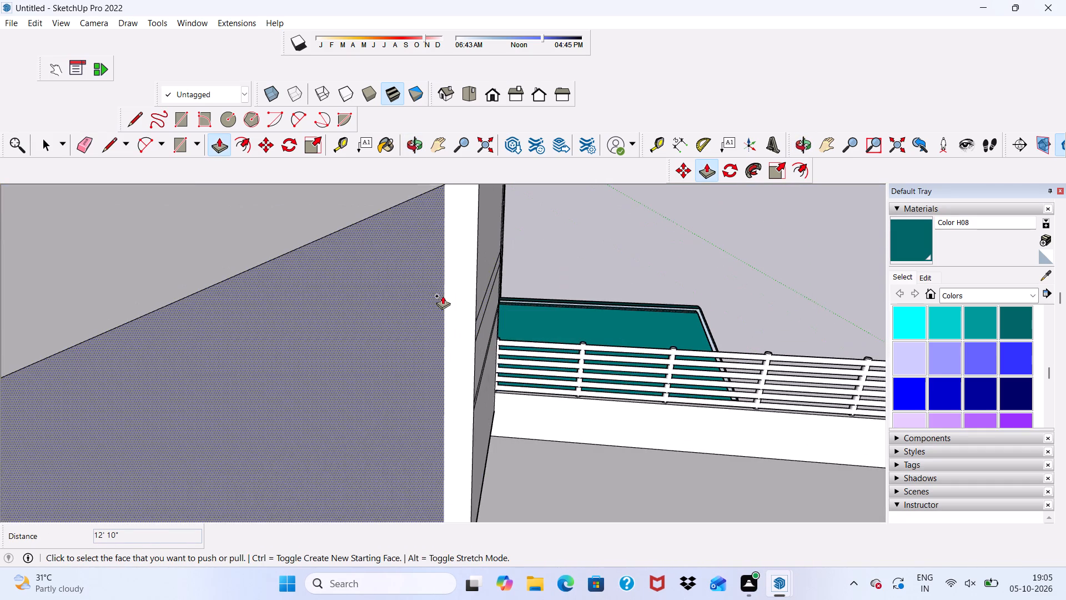
pyautogui.moveTo(456, 287); pyautogui.dragTo(23, 437)
pyautogui.scroll(-6, 93, 368)
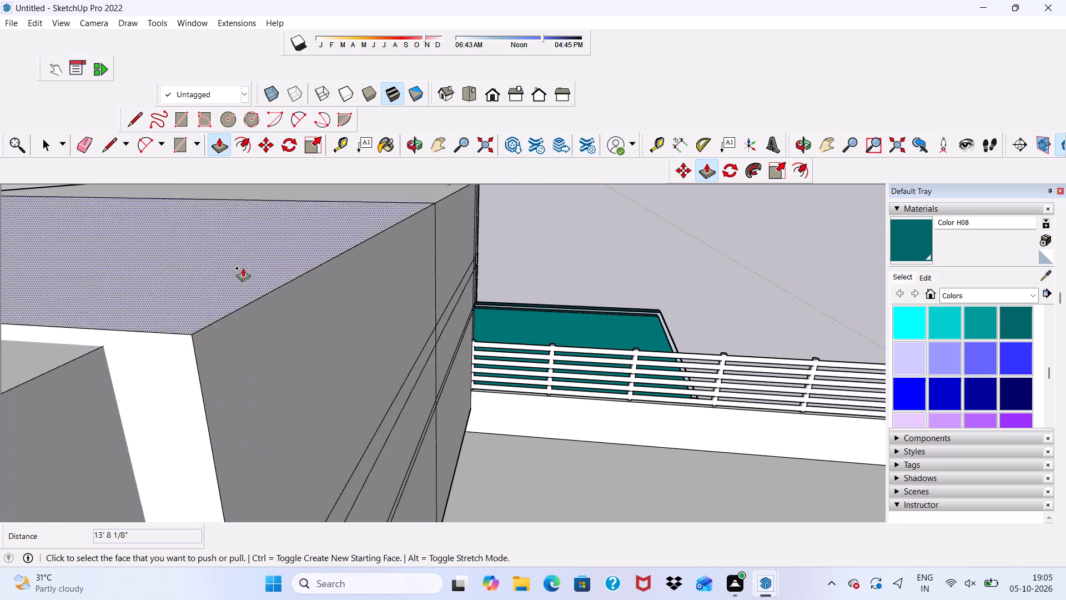
pyautogui.scroll(-4, 243, 268)
pyautogui.scroll(1, 273, 267)
pyautogui.scroll(-7, 296, 266)
pyautogui.scroll(5, 351, 309)
pyautogui.moveTo(389, 292); pyautogui.dragTo(358, 318)
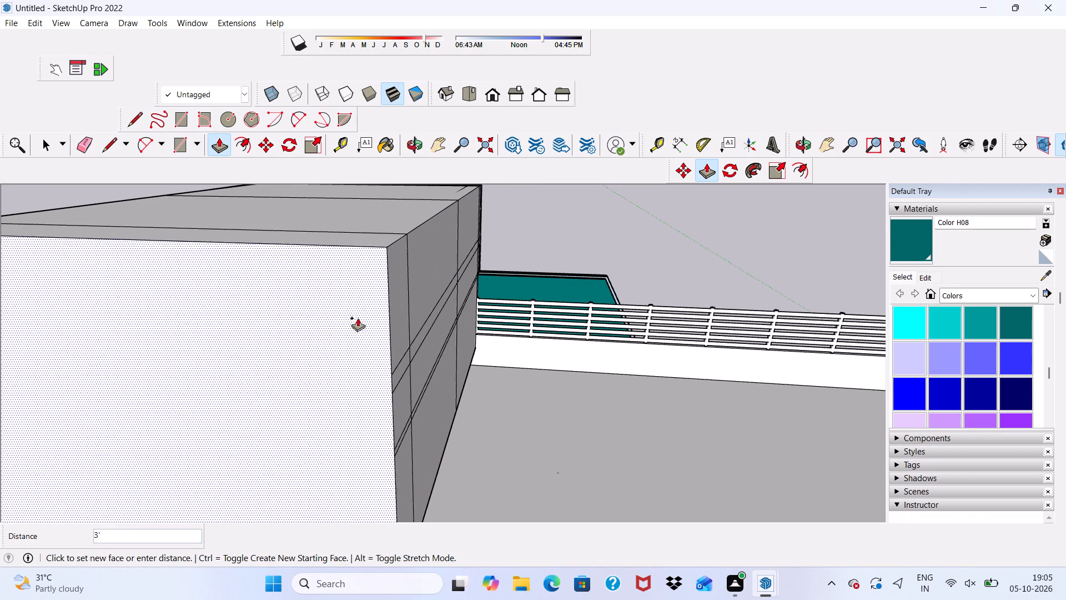
pyautogui.moveTo(358, 318); pyautogui.dragTo(335, 329)
# Push/Pull the underside of the extension's rear overhang down about 1' 11 13/16" to the roof slab.
pyautogui.scroll(-11, 298, 312)
pyautogui.moveTo(465, 321); pyautogui.dragTo(242, 358, button='middle')
pyautogui.press('space')
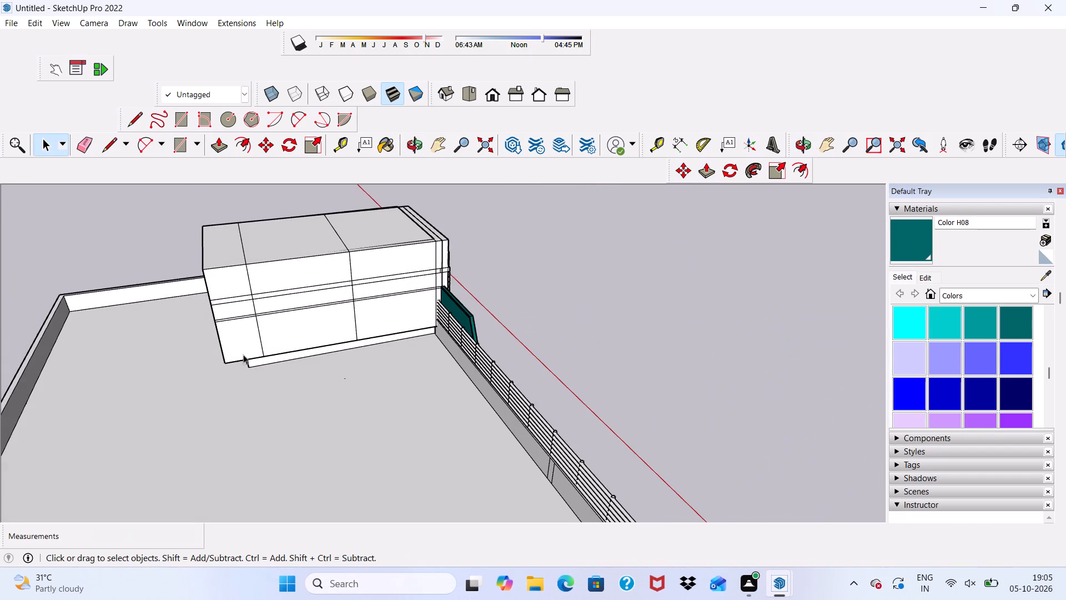
pyautogui.scroll(3, 265, 367)
pyautogui.moveTo(288, 353); pyautogui.dragTo(279, 286, button='middle')
pyautogui.scroll(8, 279, 286)
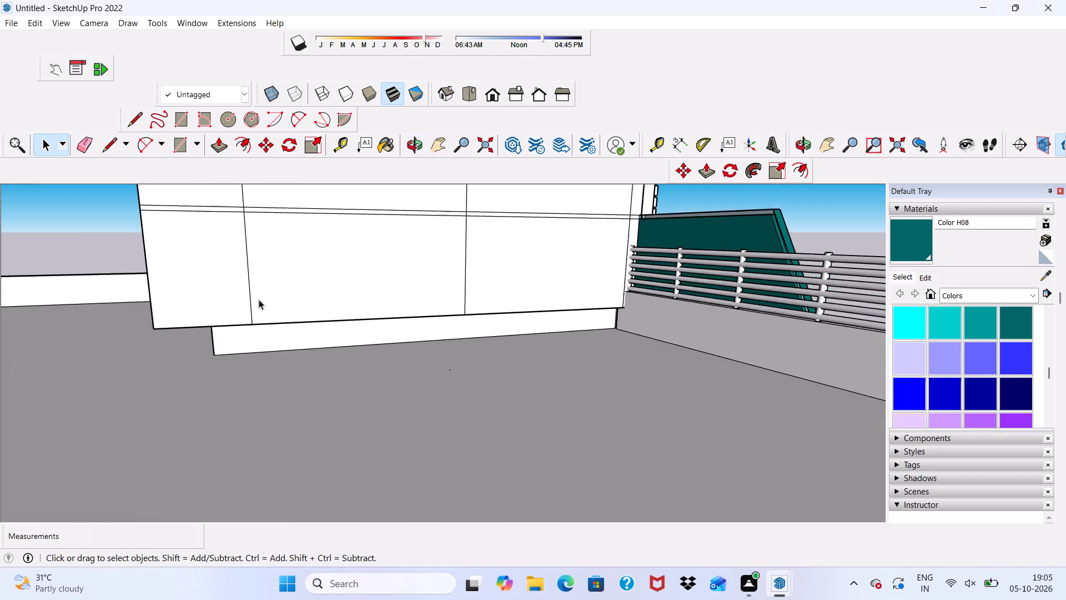
pyautogui.scroll(2, 259, 299)
pyautogui.moveTo(222, 347); pyautogui.dragTo(242, 318, button='middle')
pyautogui.scroll(7, 242, 318)
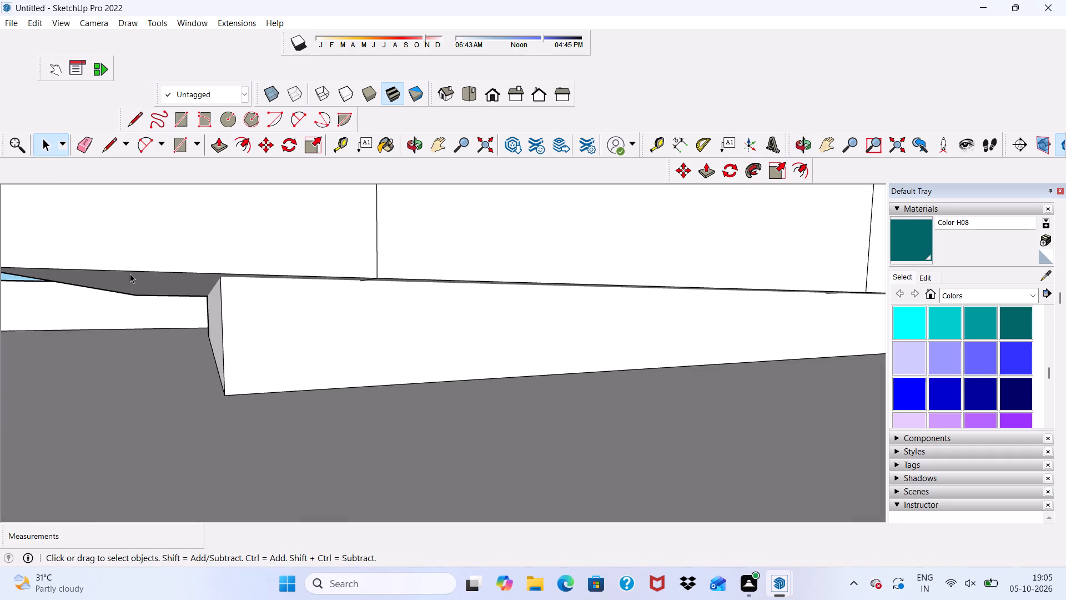
pyautogui.click(127, 279)
pyautogui.click(218, 146)
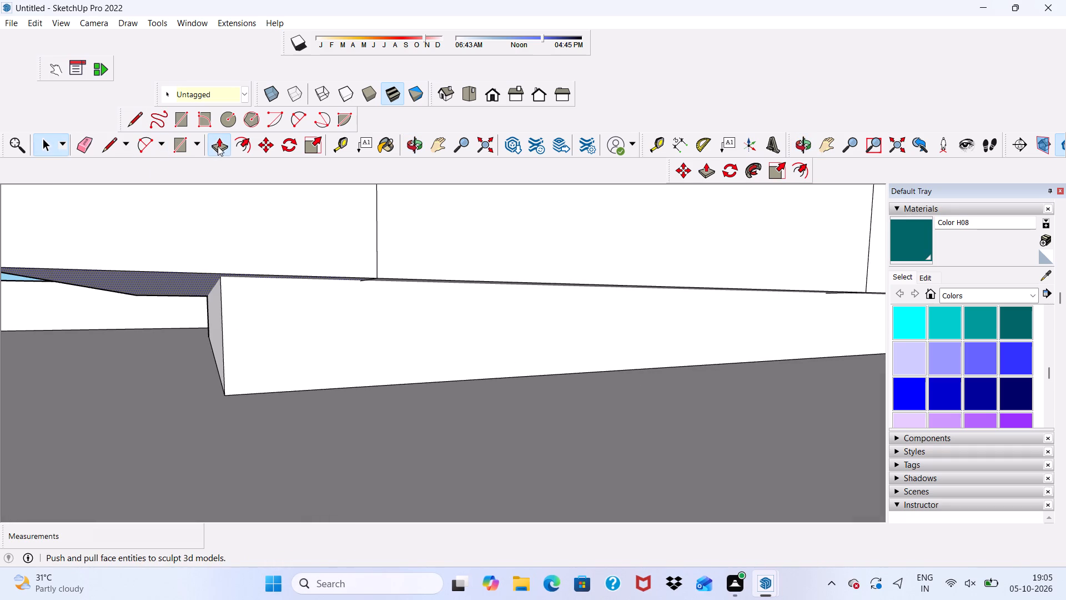
pyautogui.scroll(2, 165, 257)
pyautogui.moveTo(118, 285); pyautogui.dragTo(195, 372)
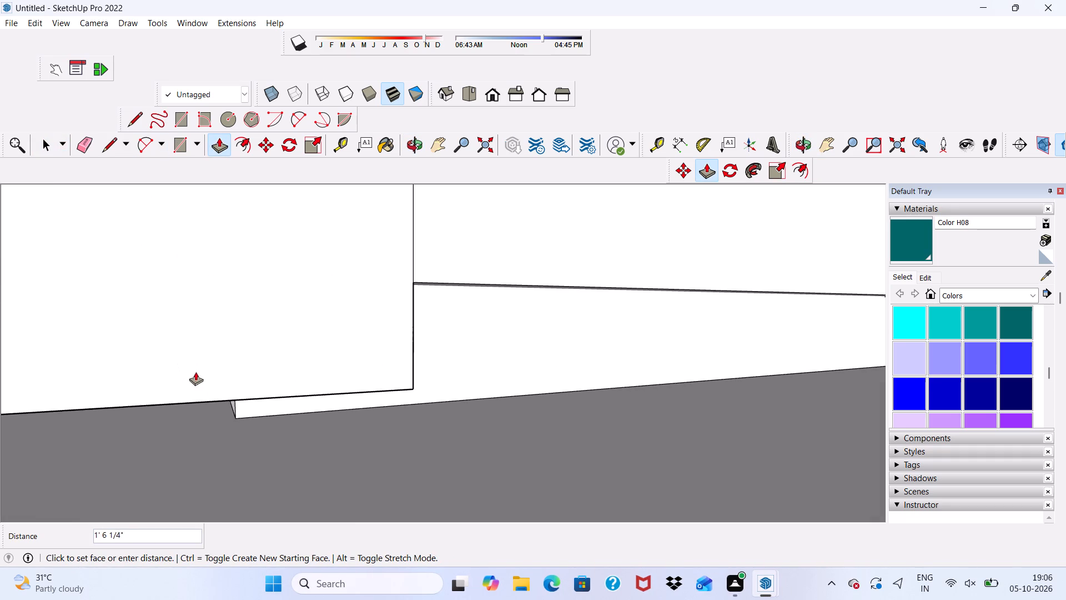
pyautogui.moveTo(195, 372); pyautogui.dragTo(198, 396)
# Push/Pull the narrow front-facing end of the lowered section about 26' 11 13/16" along the base to the front parapet.
pyautogui.scroll(-2, 330, 350)
pyautogui.moveTo(384, 332); pyautogui.dragTo(197, 357, button='middle')
pyautogui.scroll(4, 291, 361)
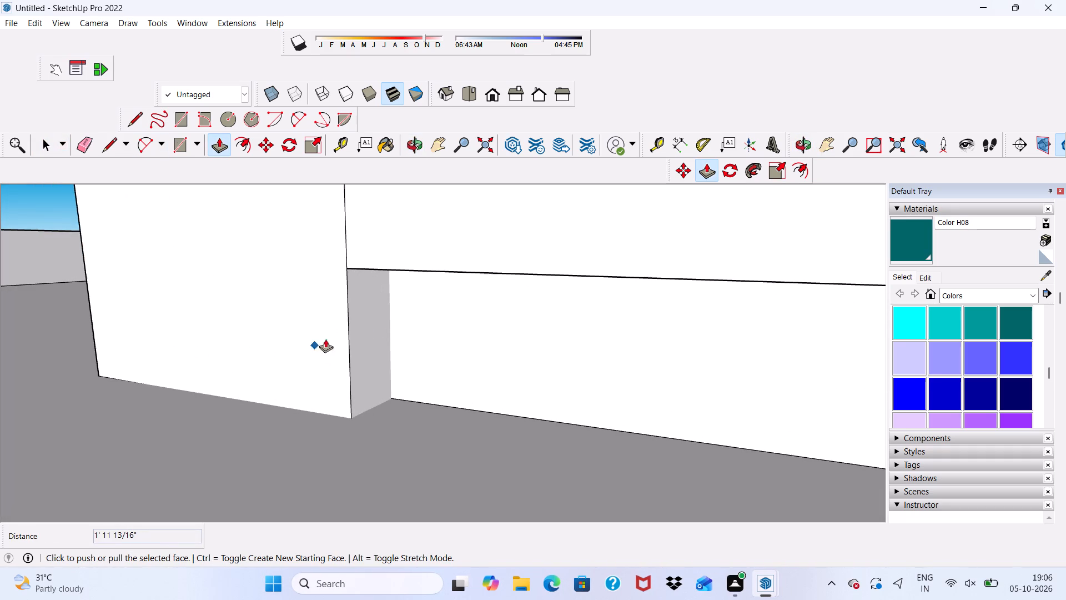
pyautogui.press('space')
pyautogui.click(361, 327)
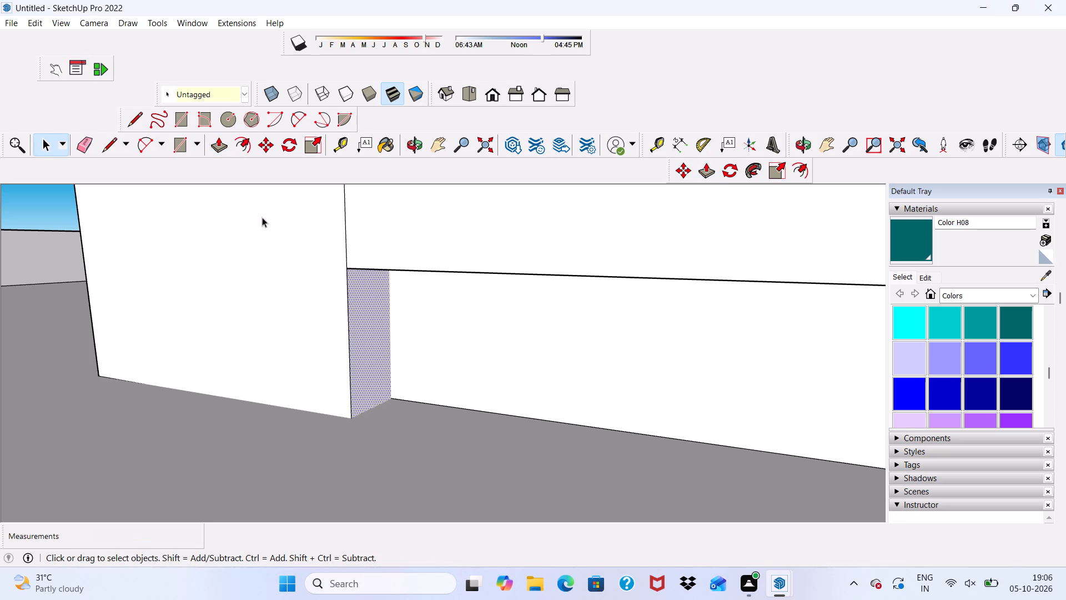
pyautogui.click(223, 144)
pyautogui.scroll(-1, 380, 313)
pyautogui.click(375, 306)
pyautogui.scroll(-5, 481, 318)
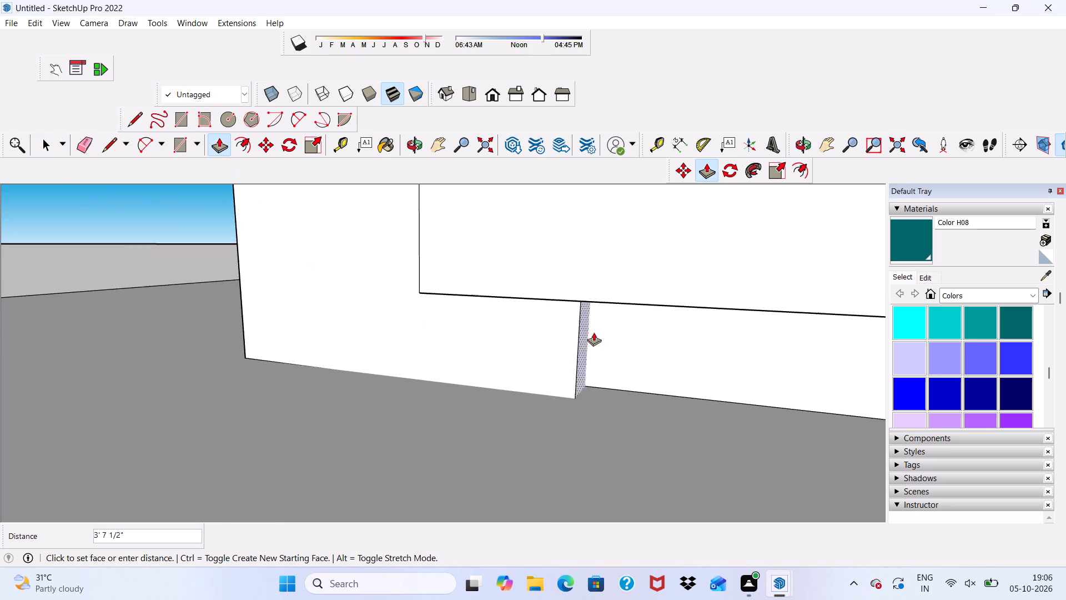
pyautogui.scroll(-20, 594, 332)
pyautogui.scroll(-1, 594, 332)
pyautogui.scroll(1, 477, 341)
pyautogui.scroll(-4, 513, 324)
pyautogui.scroll(-4, 784, 353)
pyautogui.scroll(3, 833, 364)
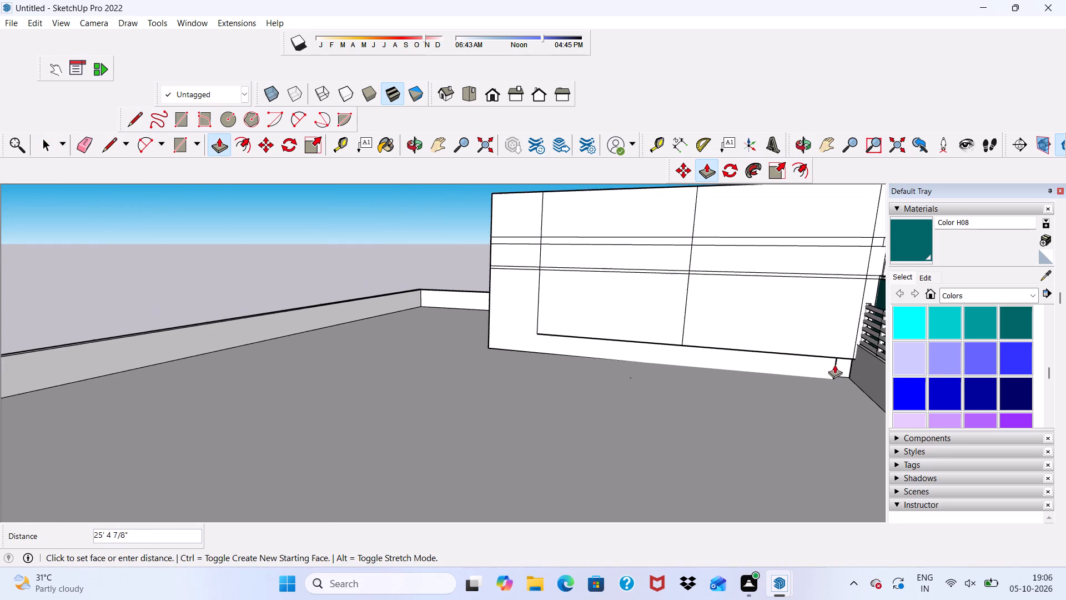
pyautogui.scroll(5, 859, 348)
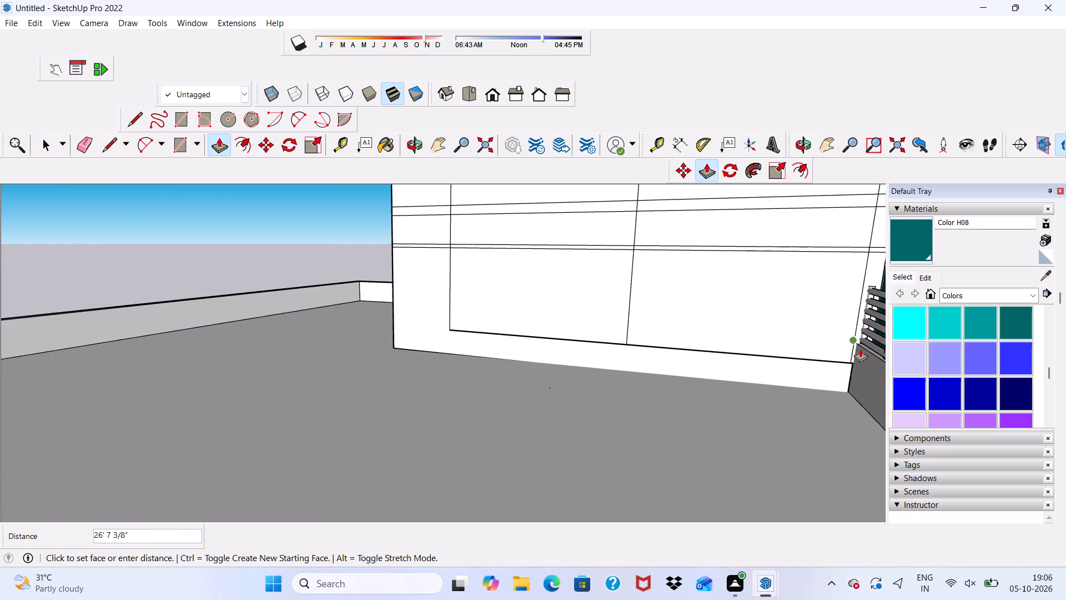
pyautogui.scroll(3, 860, 348)
pyautogui.moveTo(860, 348); pyautogui.dragTo(801, 332, button='middle')
pyautogui.scroll(-1, 781, 337)
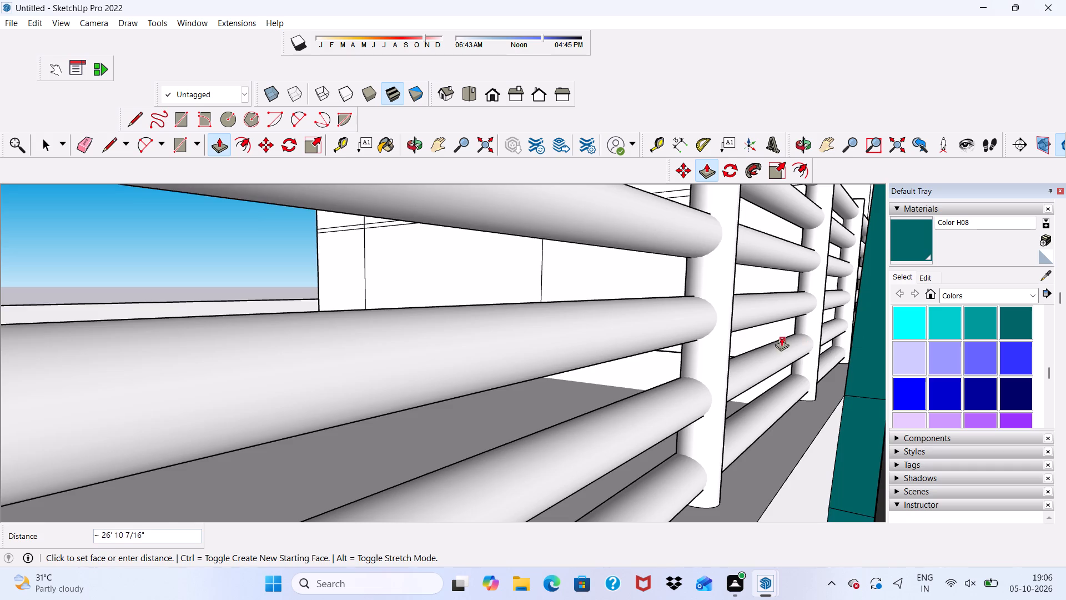
pyautogui.moveTo(781, 337); pyautogui.dragTo(897, 346, button='middle')
pyautogui.scroll(4, 679, 349)
pyautogui.scroll(2, 575, 333)
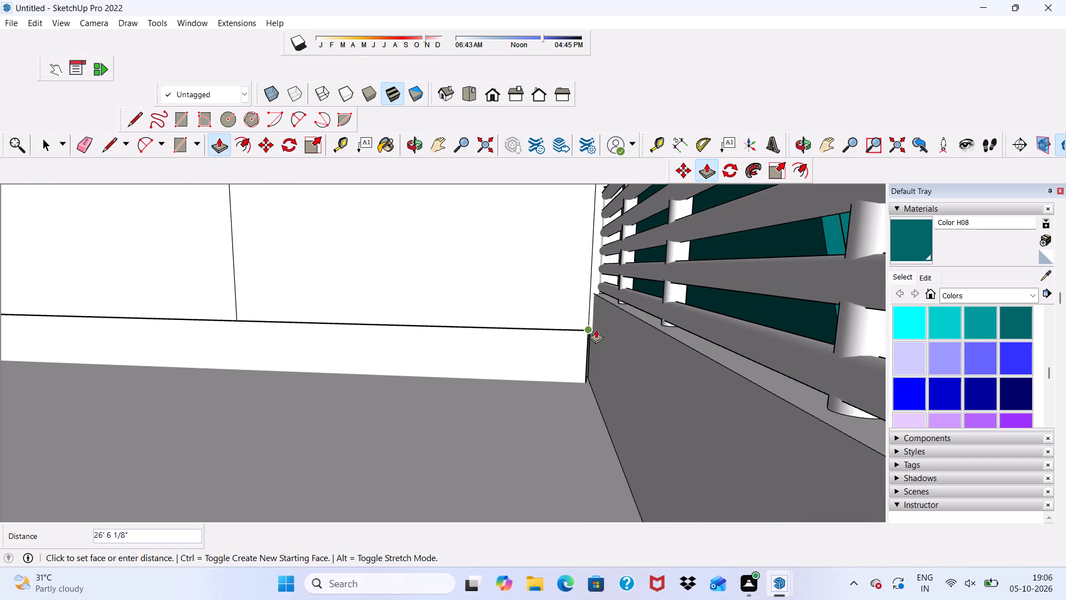
pyautogui.click(601, 326)
# Erase the leftover horizontal and vertical dividing edges across the long side wall of the joined rooftop block.
pyautogui.scroll(-1, 552, 354)
pyautogui.scroll(1, 546, 365)
pyautogui.scroll(-5, 545, 371)
pyautogui.scroll(1, 570, 416)
pyautogui.scroll(-5, 576, 421)
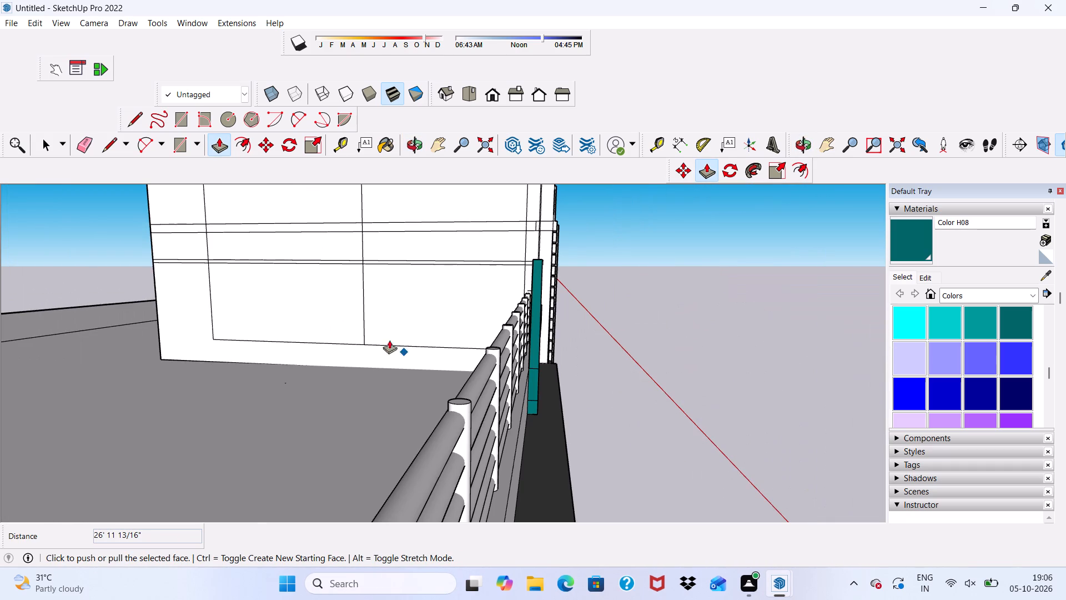
pyautogui.click(89, 144)
pyautogui.scroll(2, 202, 238)
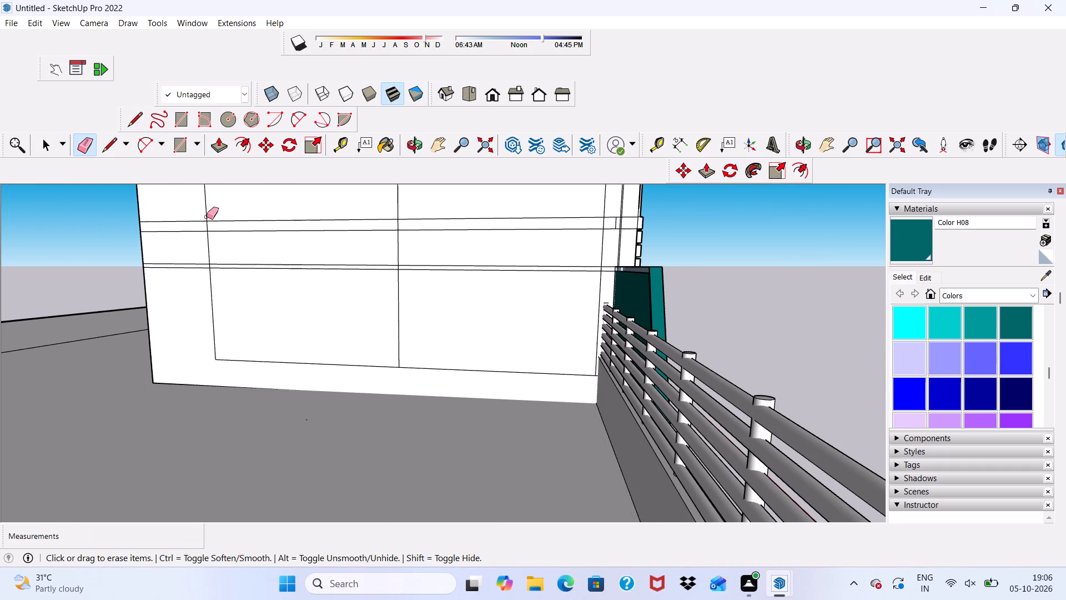
pyautogui.moveTo(207, 217); pyautogui.dragTo(260, 278)
pyautogui.moveTo(188, 223); pyautogui.dragTo(192, 231)
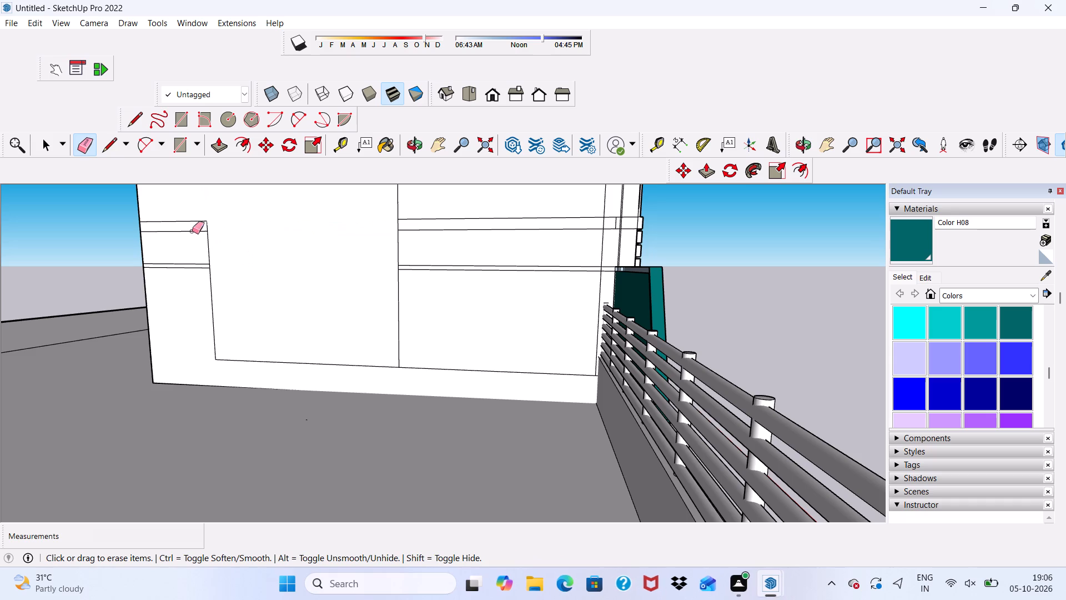
pyautogui.moveTo(192, 231); pyautogui.dragTo(191, 279)
pyautogui.moveTo(160, 217); pyautogui.dragTo(212, 292)
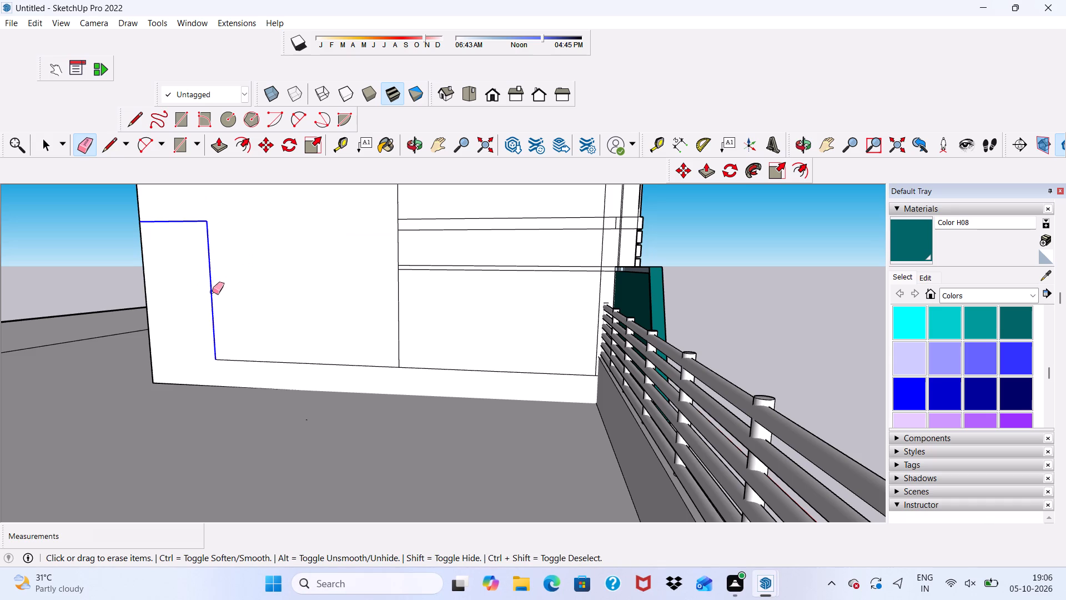
pyautogui.moveTo(212, 292); pyautogui.dragTo(421, 218)
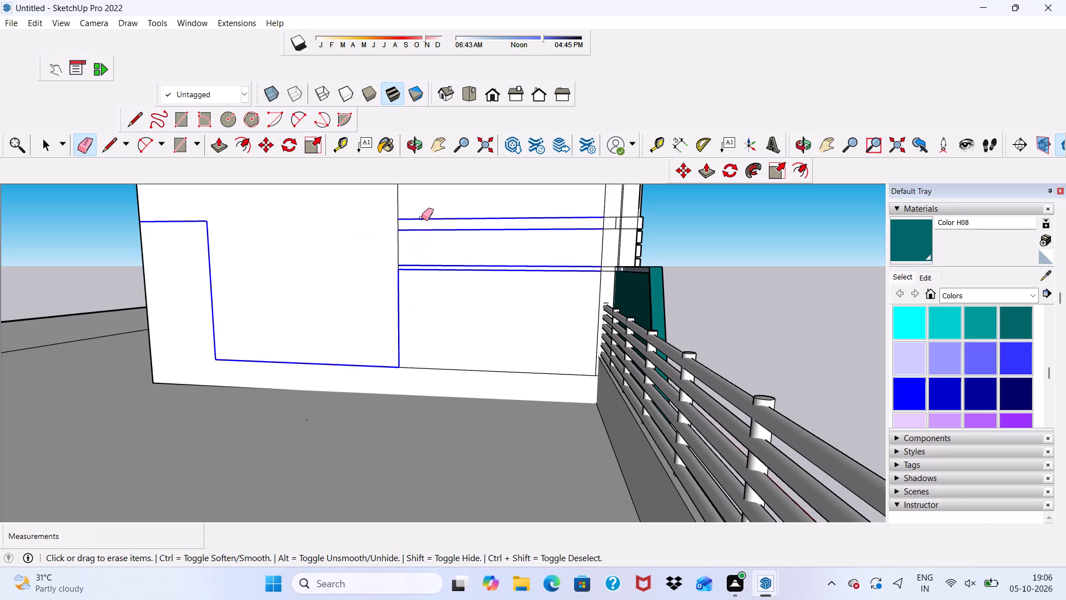
pyautogui.moveTo(421, 218); pyautogui.dragTo(418, 217)
pyautogui.moveTo(398, 216); pyautogui.dragTo(439, 371)
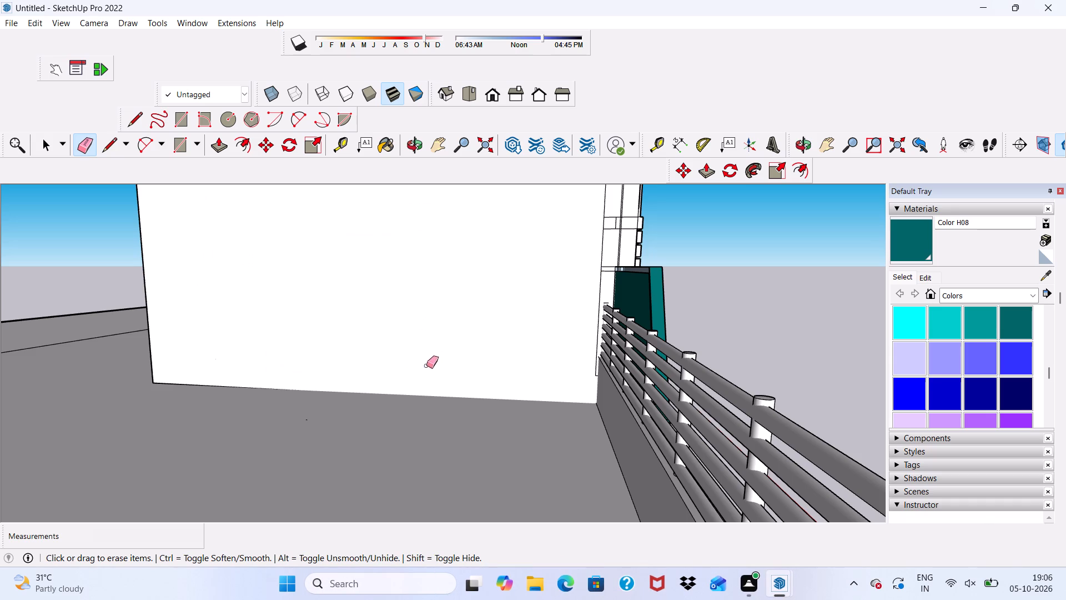
# Erase the remaining edges and short line fragments where the side wall meets the front tower, above the railing and teal panel.
pyautogui.scroll(-4, 333, 337)
pyautogui.scroll(1, 327, 338)
pyautogui.scroll(1, 506, 253)
pyautogui.scroll(-1, 506, 253)
pyautogui.scroll(6, 507, 252)
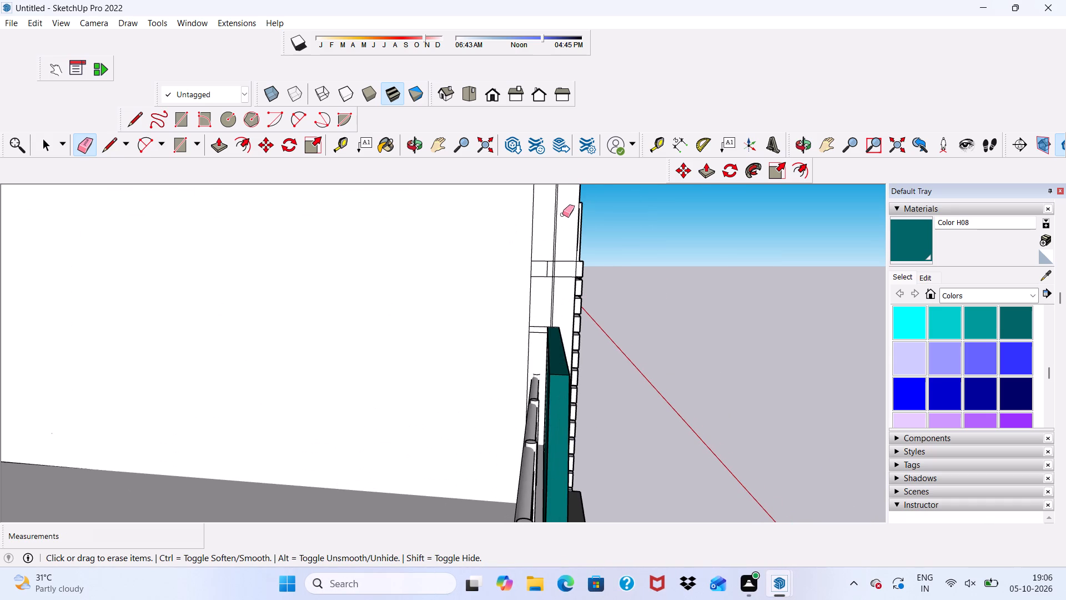
pyautogui.moveTo(562, 214); pyautogui.dragTo(529, 252)
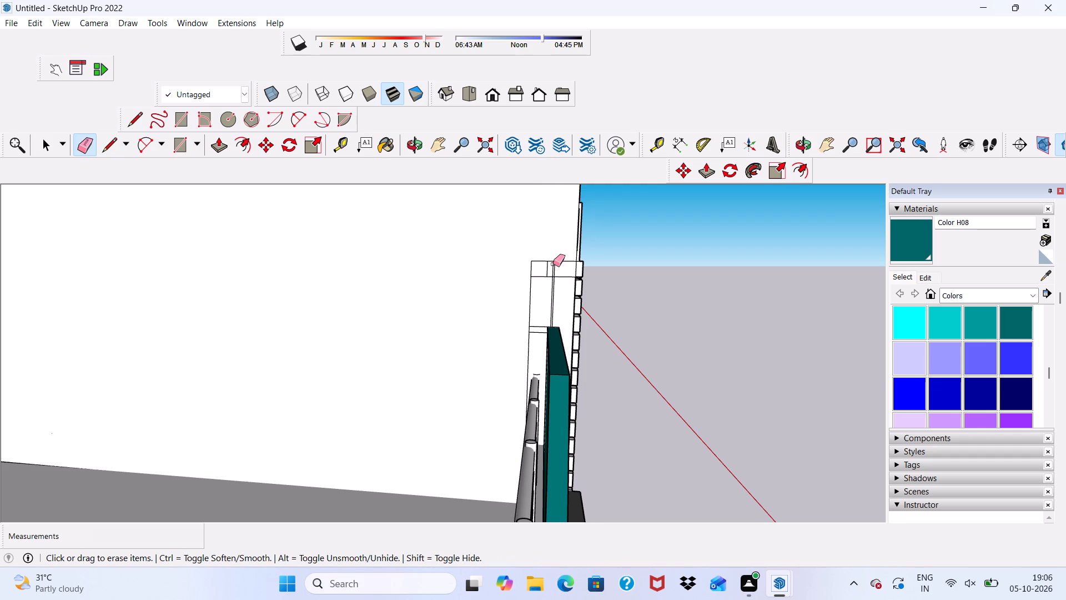
pyautogui.moveTo(559, 261); pyautogui.dragTo(524, 302)
pyautogui.scroll(3, 556, 248)
pyautogui.moveTo(542, 260); pyautogui.dragTo(542, 302)
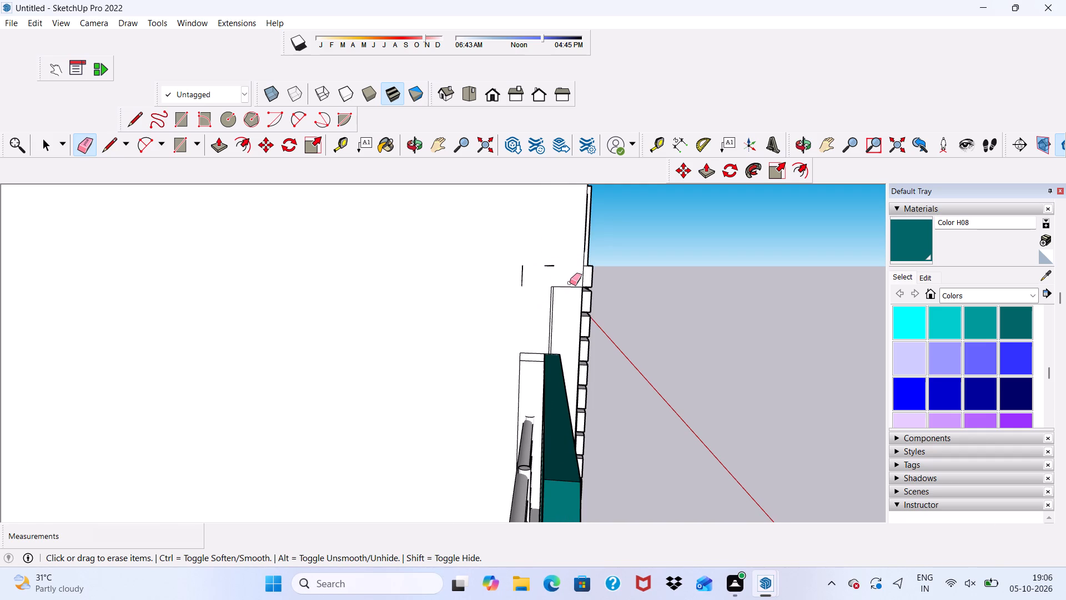
pyautogui.moveTo(575, 275); pyautogui.dragTo(513, 379)
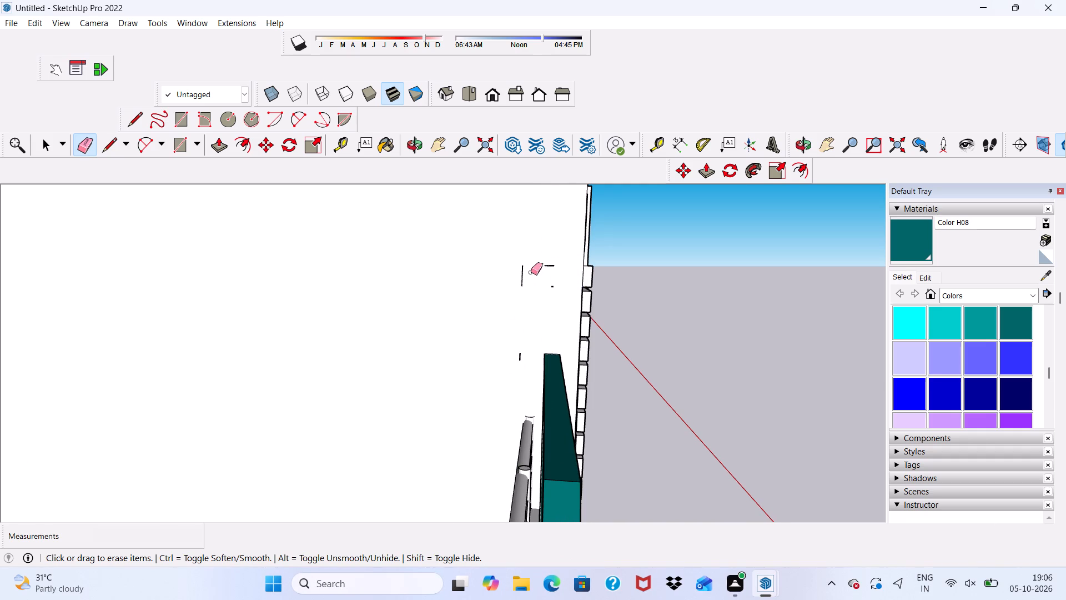
pyautogui.moveTo(541, 266); pyautogui.dragTo(514, 353)
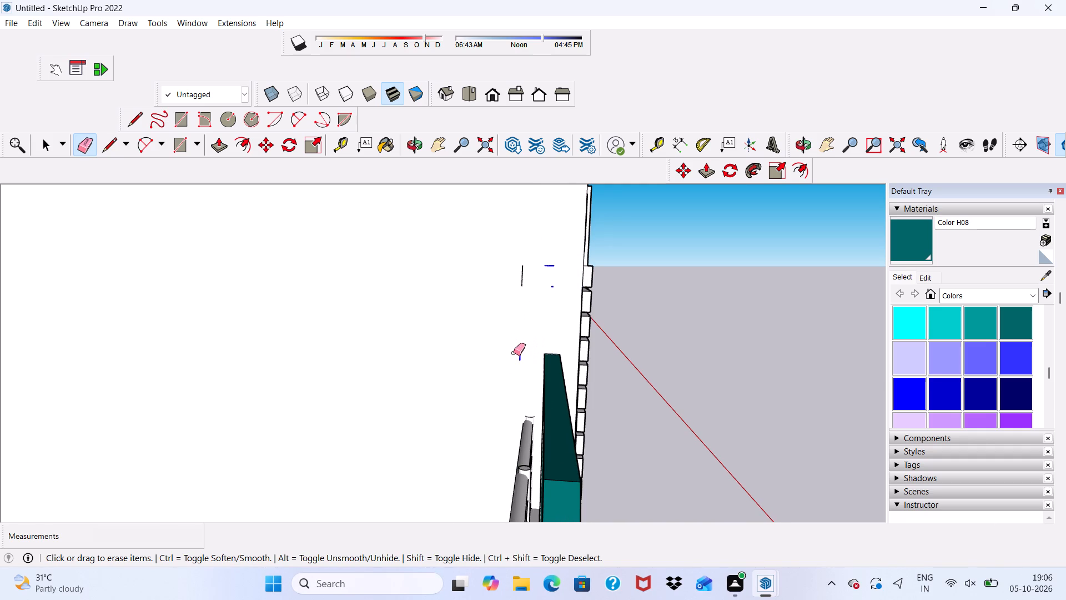
pyautogui.moveTo(514, 353); pyautogui.dragTo(513, 363)
pyautogui.scroll(4, 530, 310)
pyautogui.moveTo(522, 253); pyautogui.dragTo(520, 264)
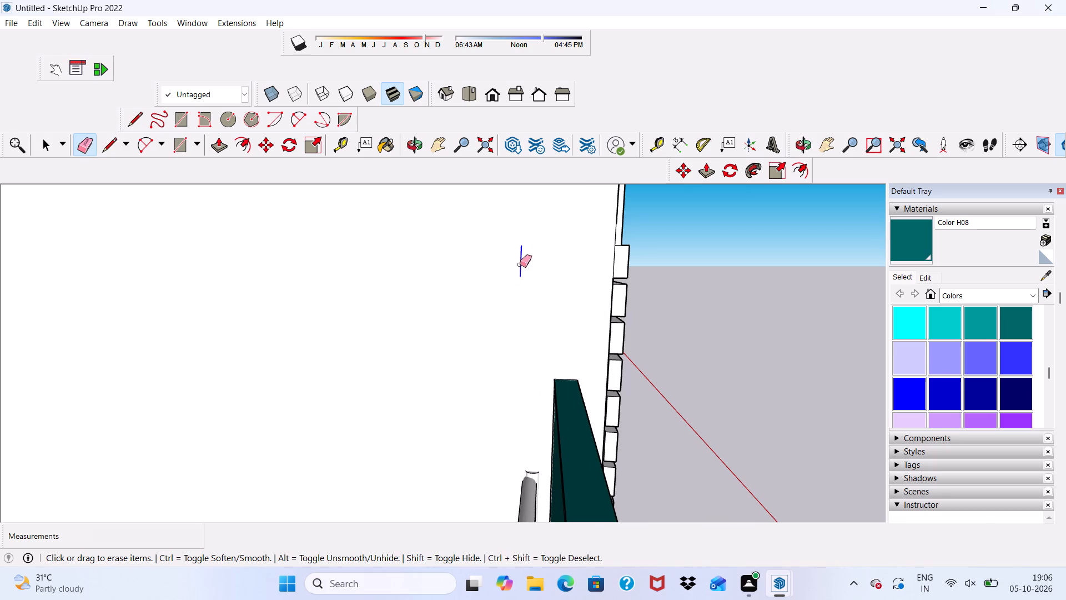
pyautogui.moveTo(520, 264); pyautogui.dragTo(501, 277)
pyautogui.scroll(-5, 406, 271)
pyautogui.moveTo(423, 360); pyautogui.dragTo(516, 342, button='middle')
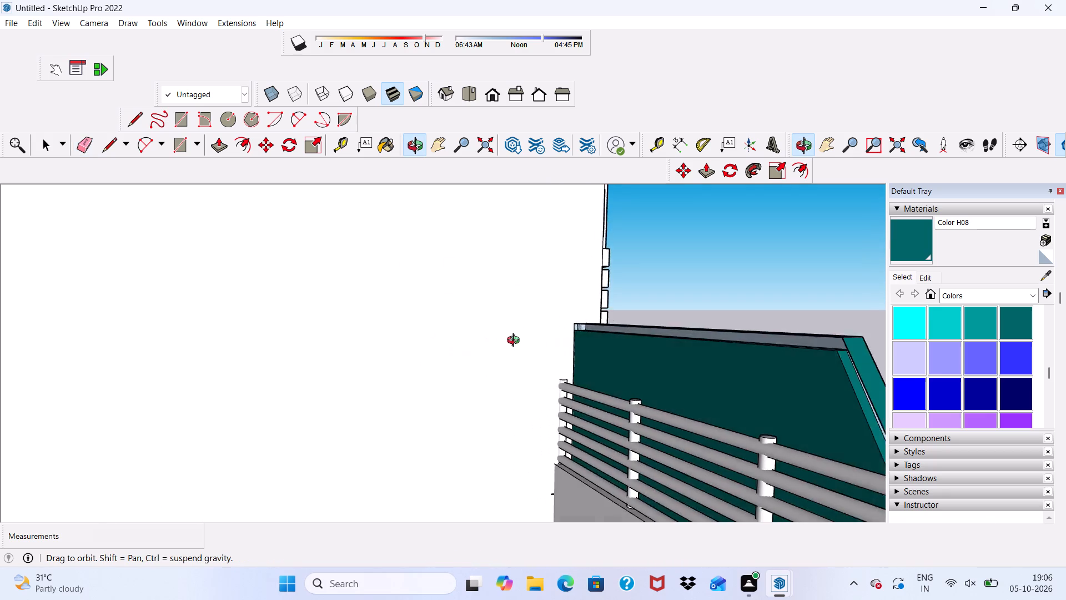
# Erase the leftover edge on the side wall beside the teal panel, just above the railing.
pyautogui.moveTo(516, 342); pyautogui.dragTo(517, 342, button='middle')
pyautogui.scroll(9, 581, 364)
pyautogui.moveTo(554, 390); pyautogui.dragTo(562, 388)
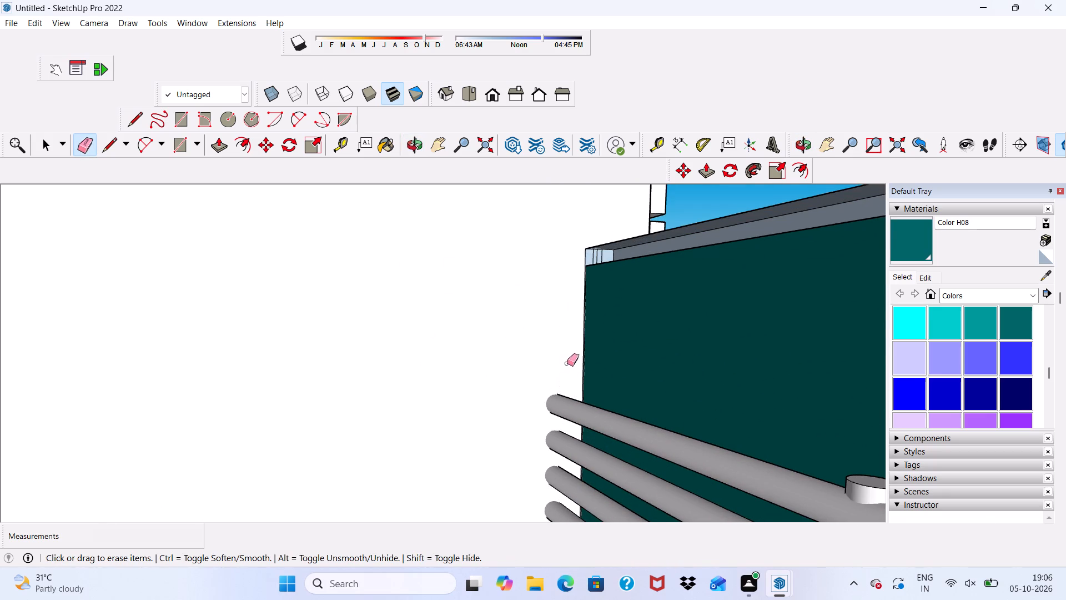
# Erase the dividing edges running across the flat top of the joined rooftop block.
pyautogui.scroll(-9, 564, 363)
pyautogui.scroll(-1, 423, 325)
pyautogui.scroll(-2, 239, 334)
pyautogui.scroll(1, 242, 338)
pyautogui.scroll(-1, 246, 339)
pyautogui.moveTo(325, 331); pyautogui.dragTo(395, 396, button='middle')
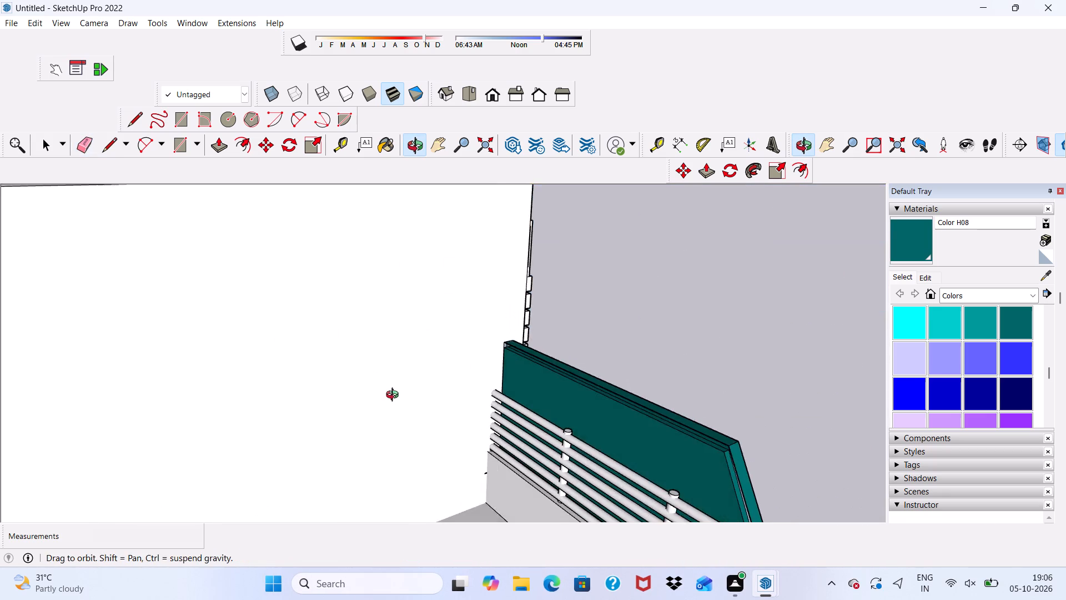
pyautogui.moveTo(395, 396); pyautogui.dragTo(401, 407, button='middle')
pyautogui.scroll(3, 609, 439)
pyautogui.scroll(-9, 264, 362)
pyautogui.moveTo(344, 363); pyautogui.dragTo(363, 352, button='middle')
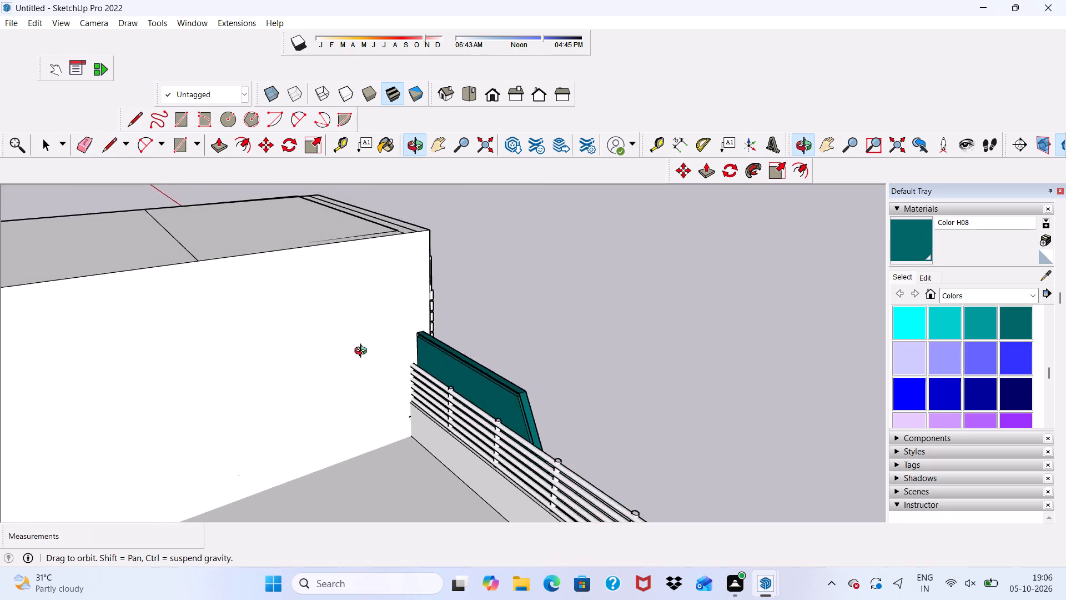
pyautogui.moveTo(363, 352); pyautogui.dragTo(504, 414, button='middle')
pyautogui.scroll(-7, 382, 336)
pyautogui.scroll(3, 375, 396)
pyautogui.moveTo(360, 386); pyautogui.dragTo(376, 353)
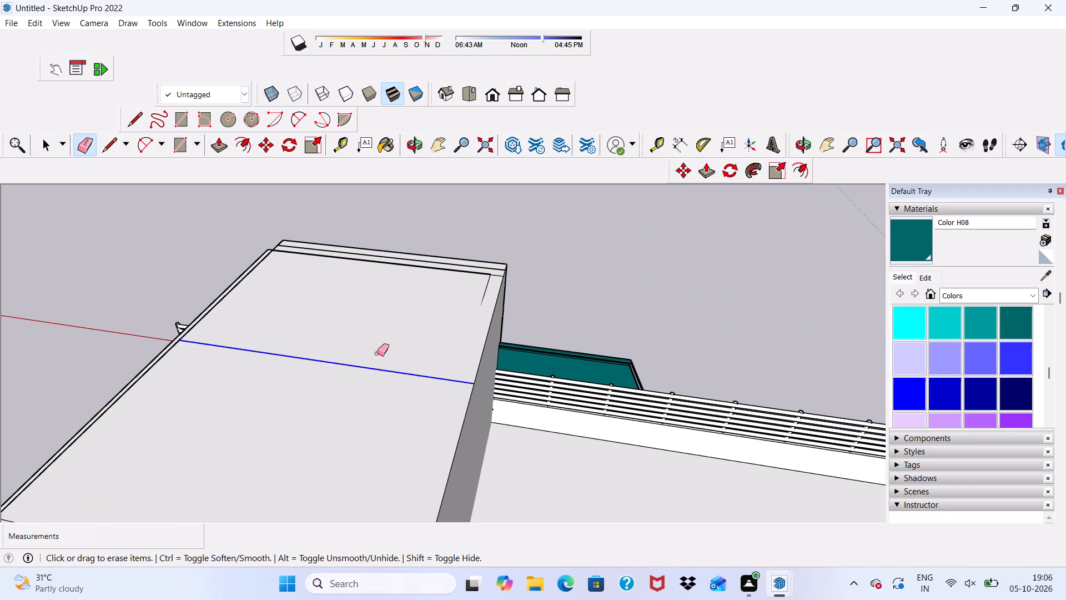
pyautogui.scroll(-10, 284, 347)
pyautogui.moveTo(228, 439); pyautogui.dragTo(288, 404, button='middle')
pyautogui.scroll(5, 288, 404)
pyautogui.moveTo(290, 405); pyautogui.dragTo(298, 428)
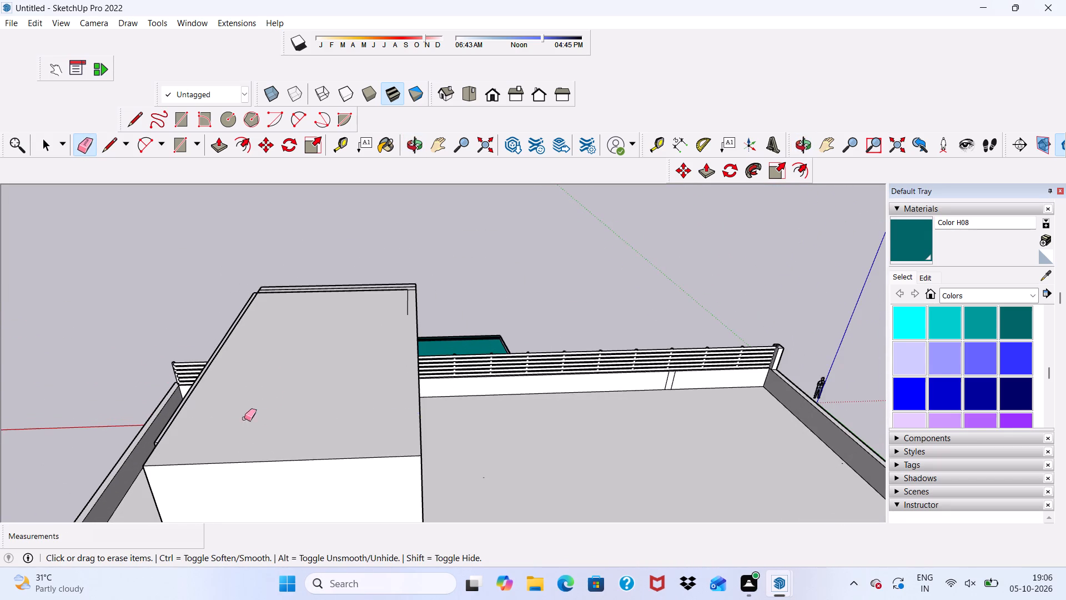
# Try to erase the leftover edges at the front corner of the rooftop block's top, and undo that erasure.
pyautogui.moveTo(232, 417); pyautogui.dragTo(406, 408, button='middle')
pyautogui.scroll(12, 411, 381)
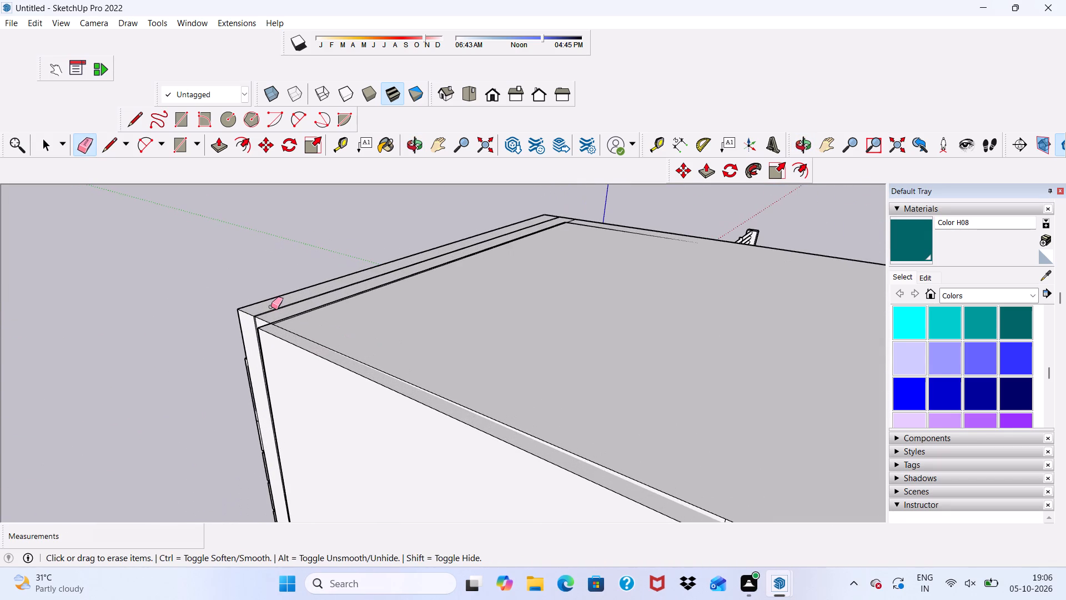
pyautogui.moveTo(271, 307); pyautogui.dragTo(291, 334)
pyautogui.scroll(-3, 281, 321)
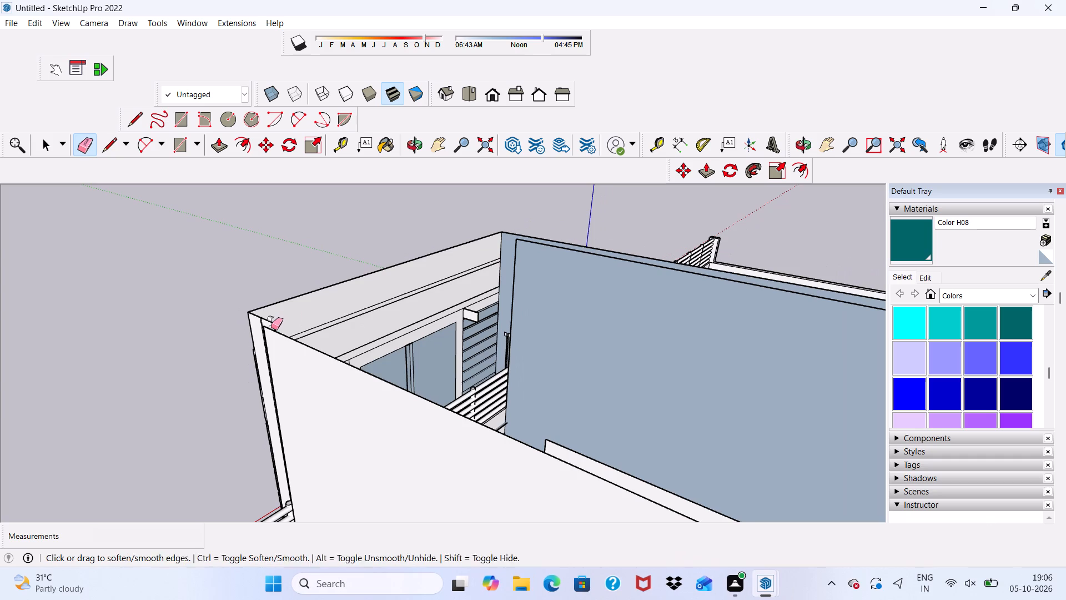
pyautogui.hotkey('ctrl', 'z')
# Erase the parallel leftover lines on the block's top, just behind the front tower's upper edge.
pyautogui.moveTo(256, 316); pyautogui.dragTo(427, 353, button='middle')
pyautogui.scroll(10, 520, 376)
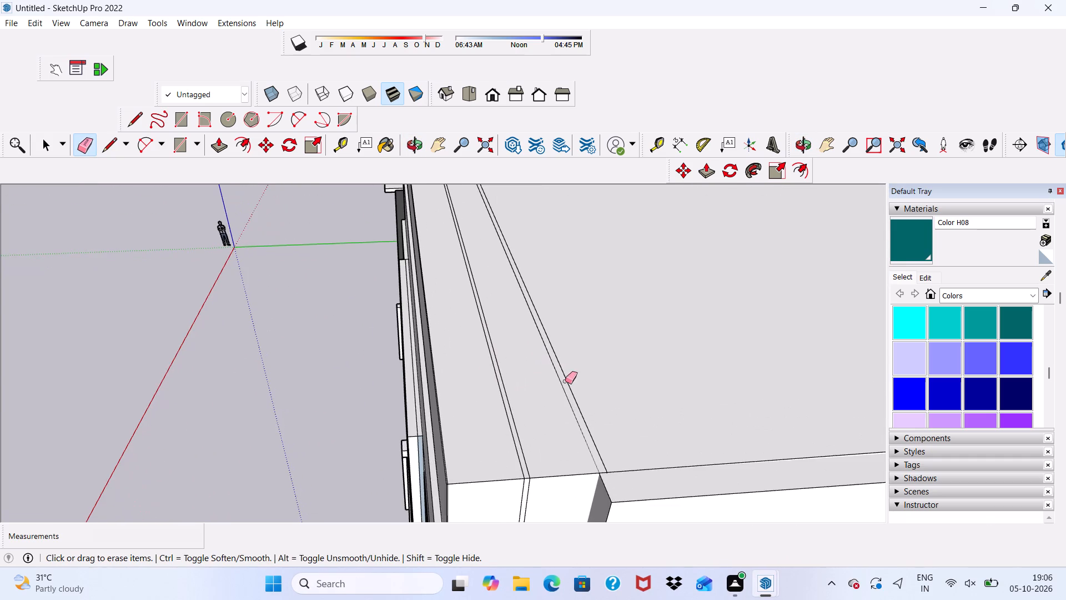
pyautogui.moveTo(580, 400); pyautogui.dragTo(562, 349, button='middle')
pyautogui.scroll(3, 648, 335)
pyautogui.press('space')
pyautogui.moveTo(512, 373); pyautogui.dragTo(509, 468, button='middle')
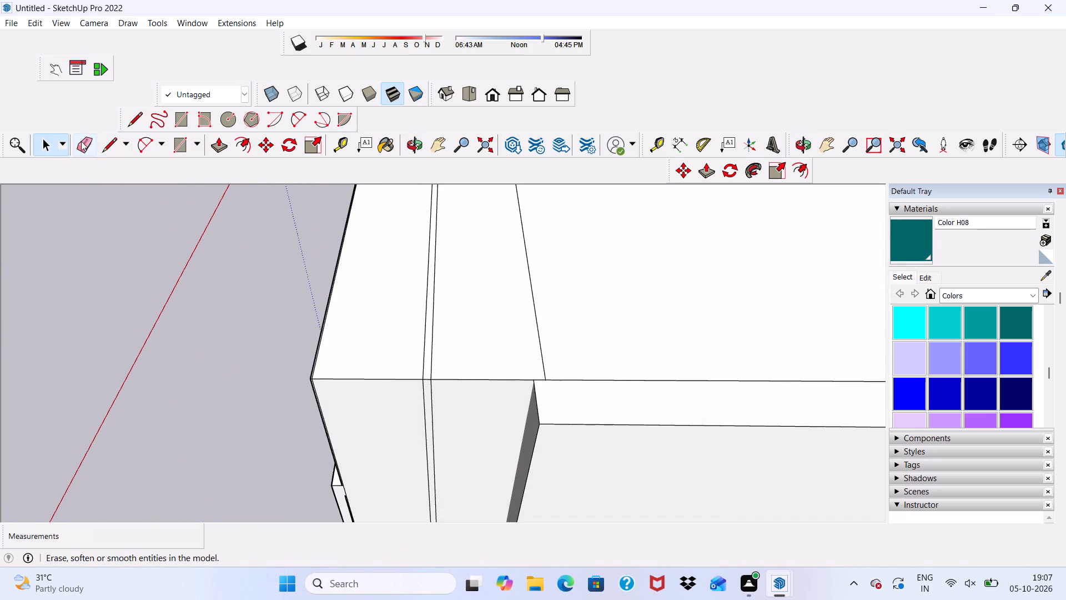
pyautogui.click(85, 142)
pyautogui.moveTo(422, 317); pyautogui.dragTo(550, 306)
# Erase the edges of the narrow vertical strip on the rooftop block's side wall near its rear corner.
pyautogui.scroll(-5, 543, 308)
pyautogui.moveTo(510, 354); pyautogui.dragTo(742, 345, button='middle')
pyautogui.scroll(-3, 503, 298)
pyautogui.scroll(1, 498, 321)
pyautogui.scroll(-6, 497, 328)
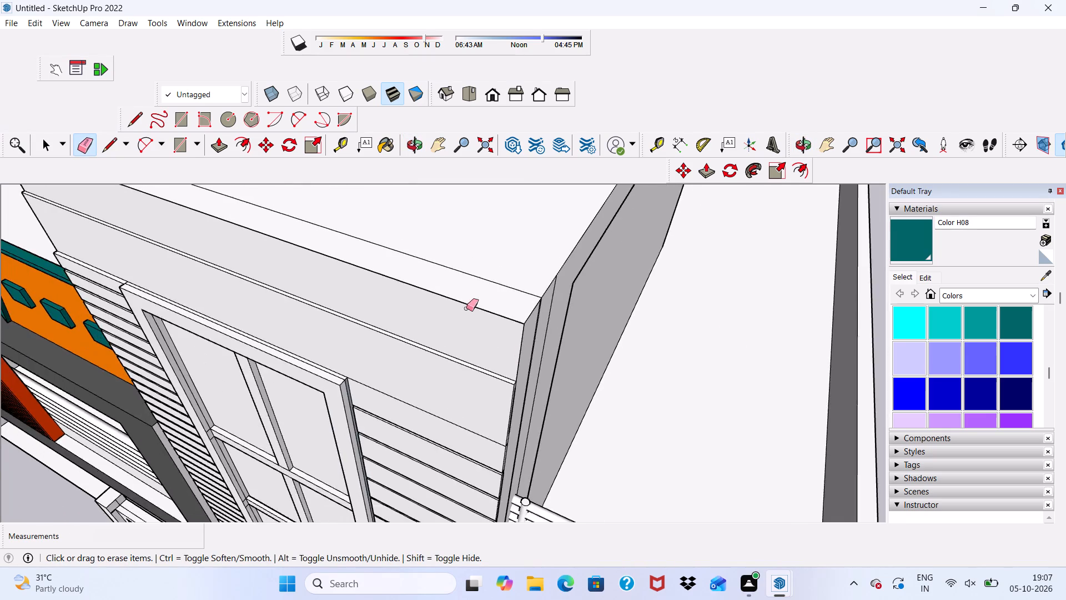
pyautogui.scroll(-2, 466, 308)
pyautogui.scroll(-4, 584, 215)
pyautogui.moveTo(544, 267); pyautogui.dragTo(626, 271, button='middle')
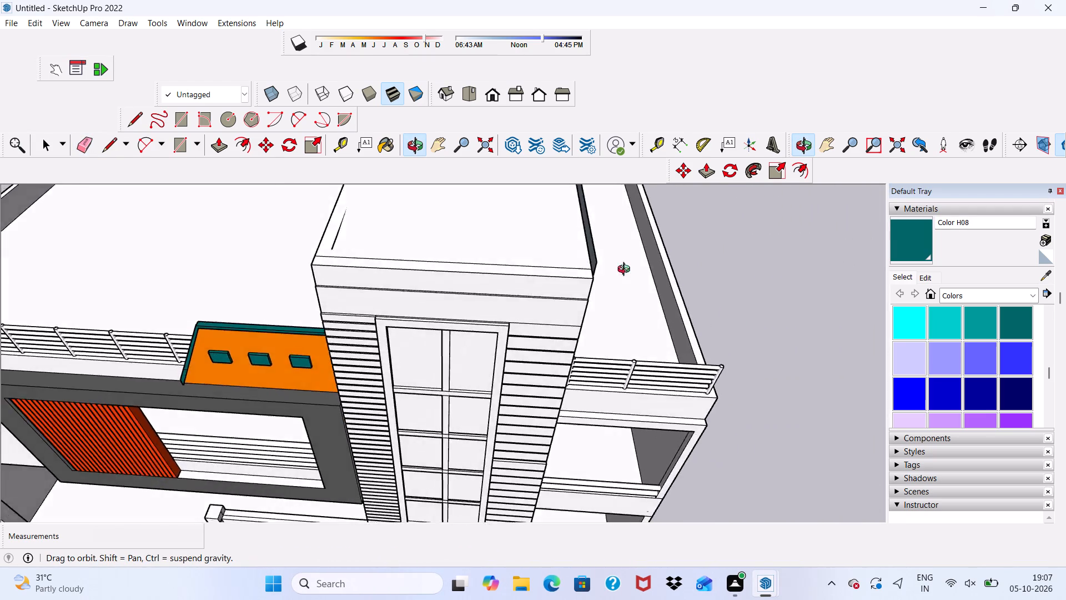
pyautogui.moveTo(626, 271); pyautogui.dragTo(571, 312, button='middle')
pyautogui.scroll(9, 571, 313)
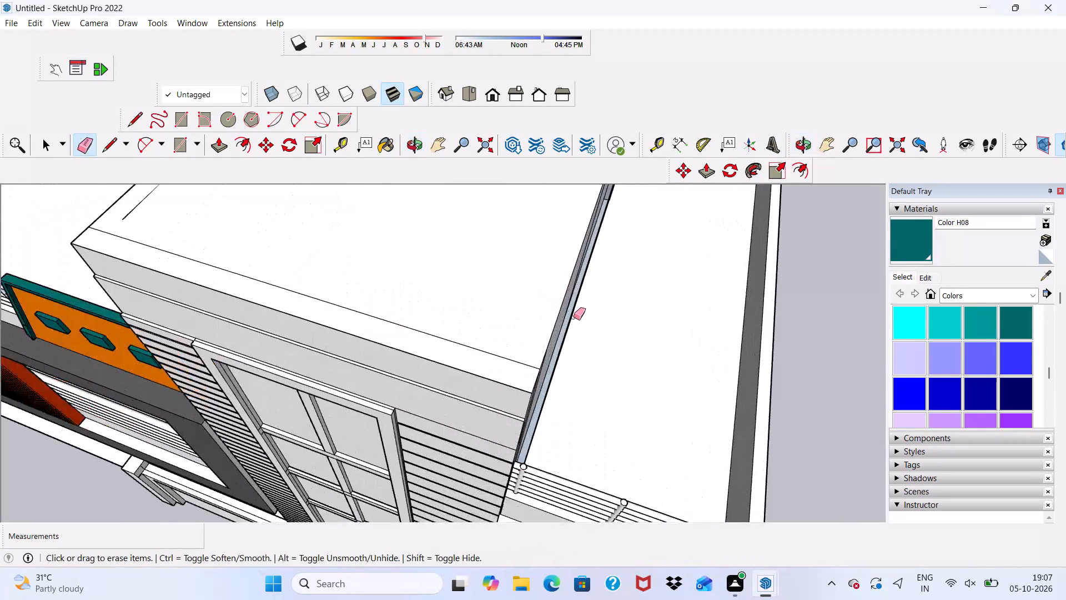
pyautogui.click(574, 317)
pyautogui.scroll(-5, 567, 339)
pyautogui.moveTo(579, 361); pyautogui.dragTo(438, 291, button='middle')
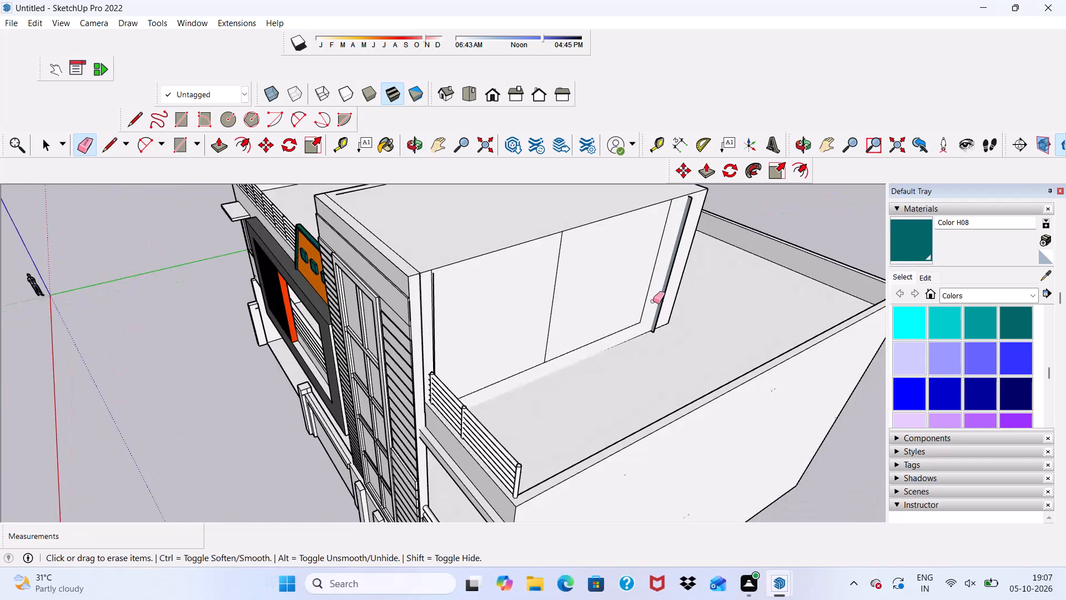
pyautogui.scroll(11, 653, 287)
pyautogui.click(677, 257)
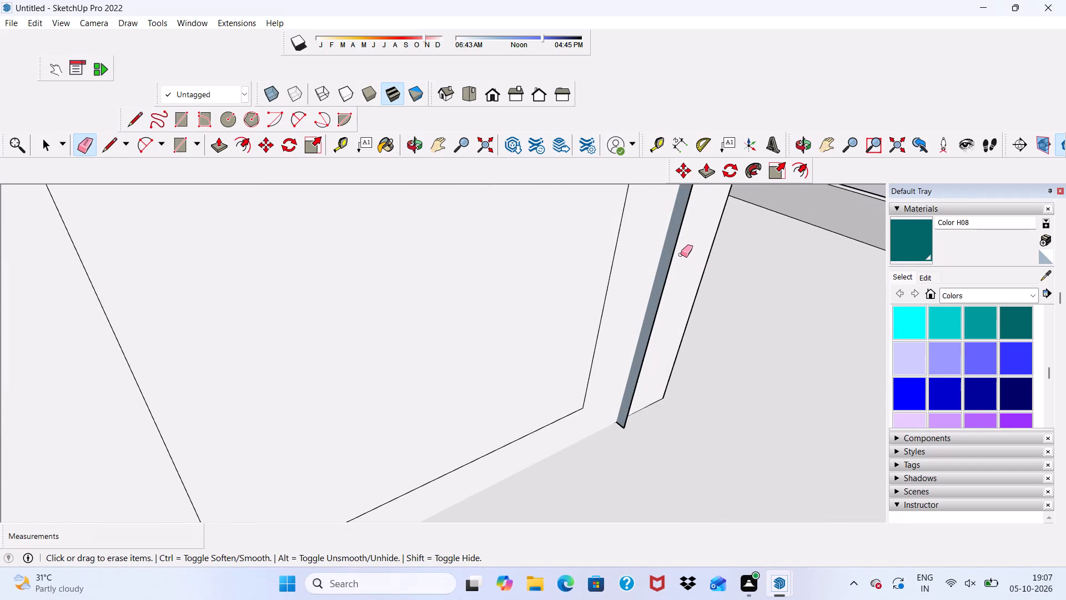
pyautogui.moveTo(665, 257); pyautogui.dragTo(678, 253)
# Erase the short line fragments at the base and top of the side wall's rear end.
pyautogui.scroll(-4, 678, 253)
pyautogui.scroll(3, 691, 351)
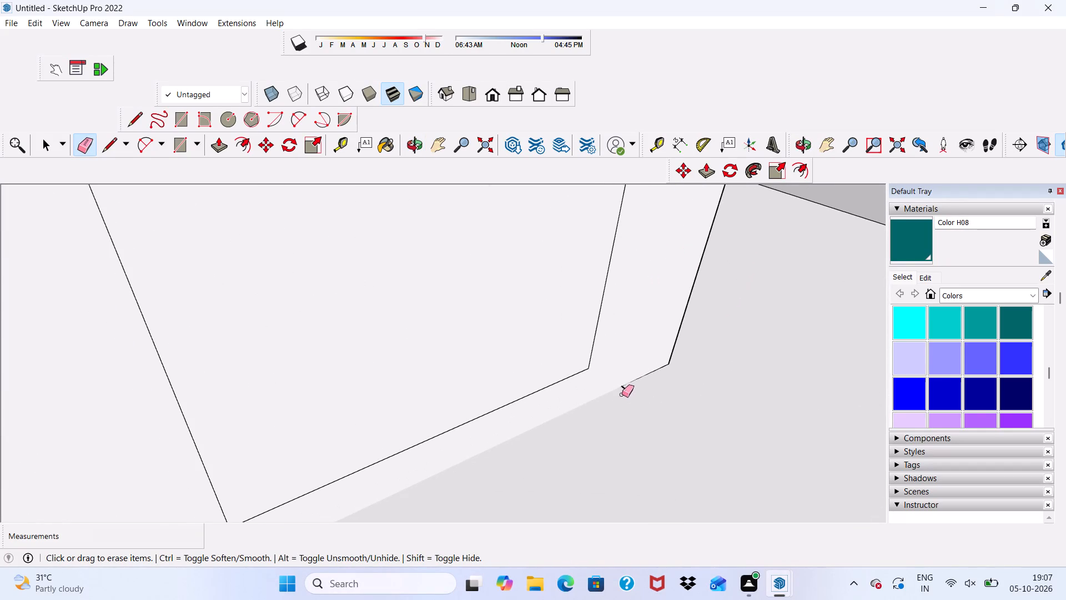
pyautogui.click(622, 392)
pyautogui.scroll(-8, 637, 373)
pyautogui.scroll(1, 688, 342)
pyautogui.scroll(-4, 688, 345)
pyautogui.moveTo(685, 354); pyautogui.dragTo(660, 371, button='middle')
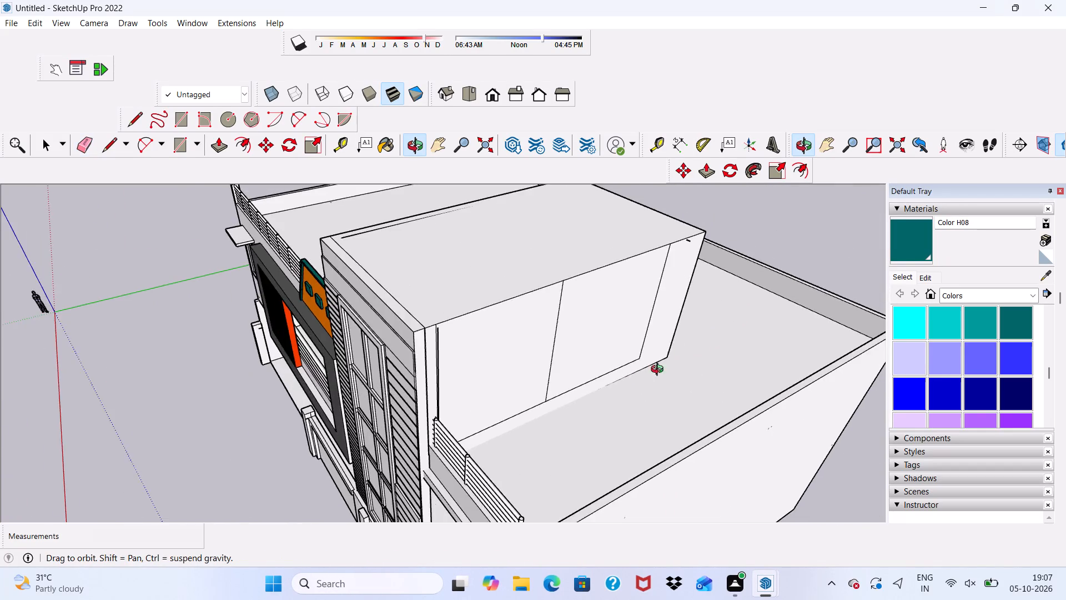
pyautogui.moveTo(660, 371); pyautogui.dragTo(600, 375, button='middle')
pyautogui.scroll(11, 643, 321)
pyautogui.click(667, 309)
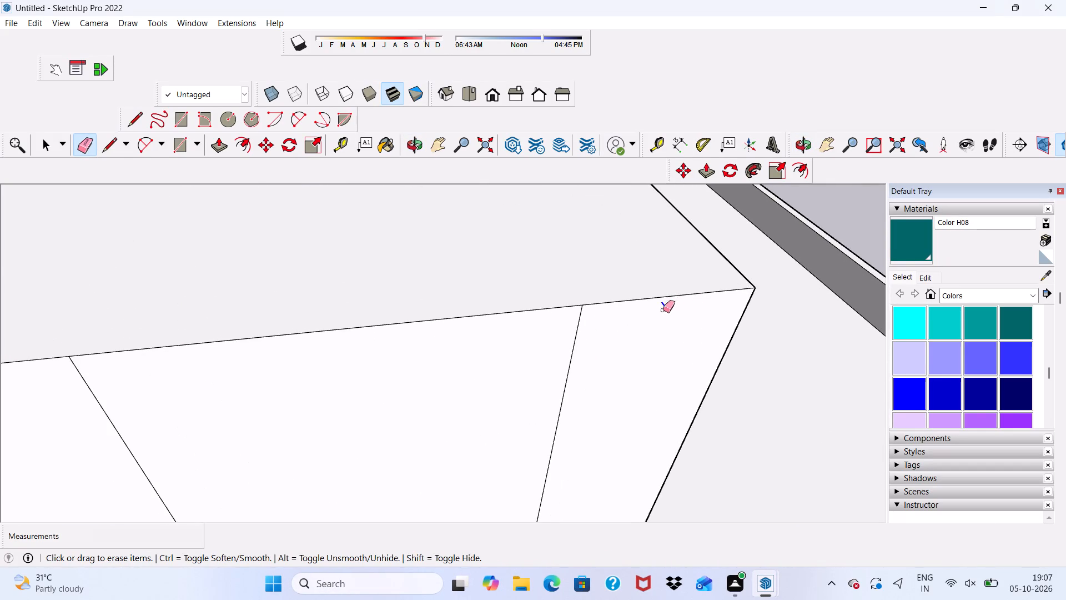
# Erase the two upright dividing edges and the line above the base across the block's long side wall.
pyautogui.scroll(-5, 637, 332)
pyautogui.moveTo(576, 387); pyautogui.dragTo(495, 376, button='middle')
pyautogui.scroll(5, 302, 422)
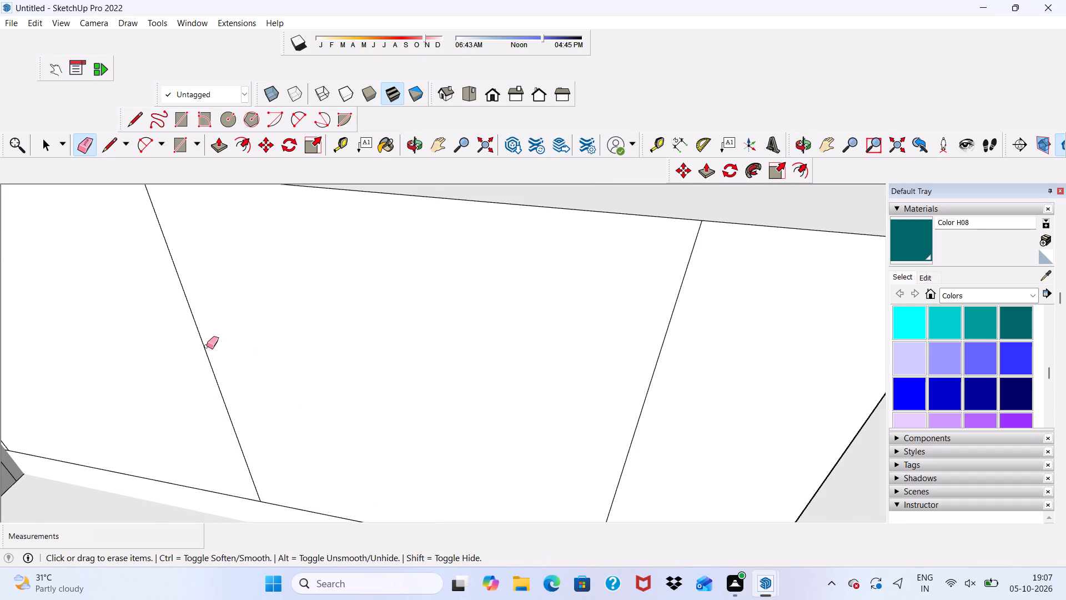
pyautogui.moveTo(205, 348); pyautogui.dragTo(195, 361)
pyautogui.moveTo(253, 489); pyautogui.dragTo(270, 504)
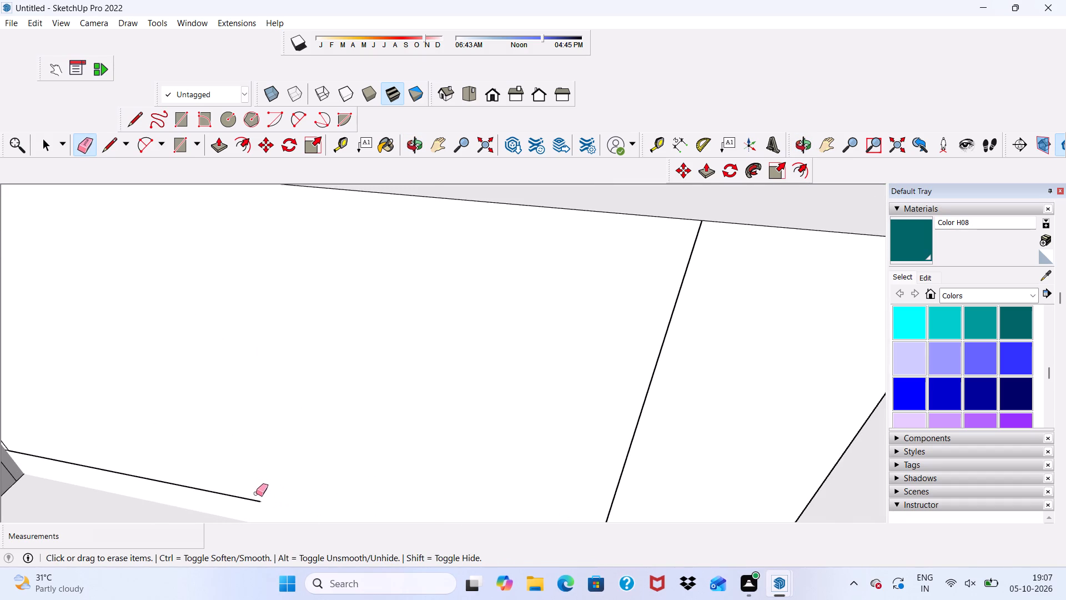
pyautogui.moveTo(252, 493); pyautogui.dragTo(233, 506)
pyautogui.click(627, 446)
pyautogui.click(646, 436)
pyautogui.moveTo(638, 439); pyautogui.dragTo(634, 441)
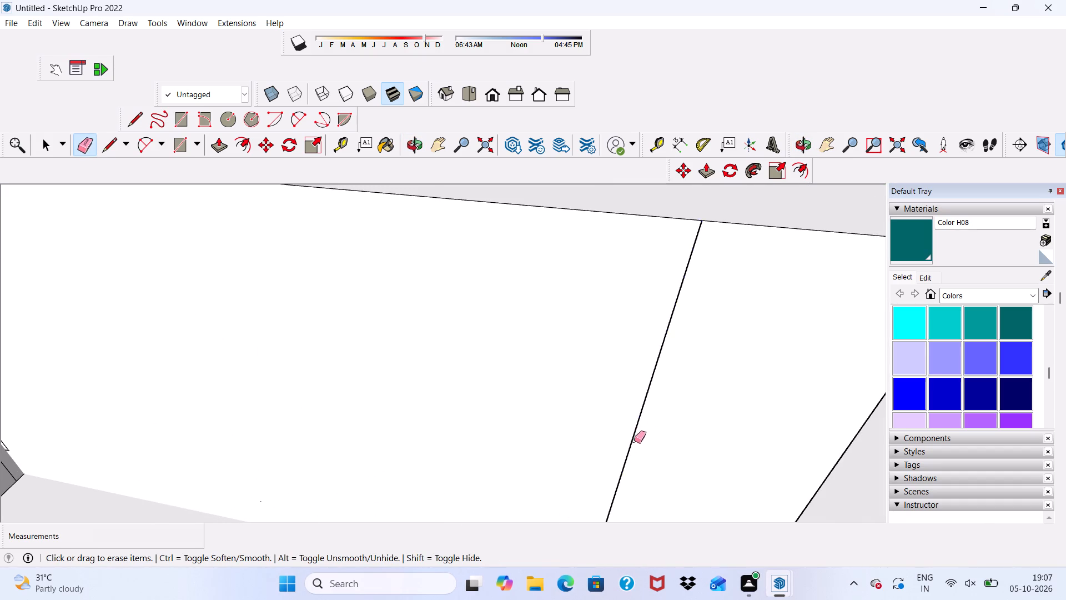
pyautogui.moveTo(634, 441); pyautogui.dragTo(627, 448)
# Erase the parallel vertical lines on the side wall where it meets the front tower, above the railing.
pyautogui.scroll(-6, 605, 436)
pyautogui.scroll(1, 638, 389)
pyautogui.scroll(-3, 640, 393)
pyautogui.moveTo(603, 422); pyautogui.dragTo(665, 377, button='middle')
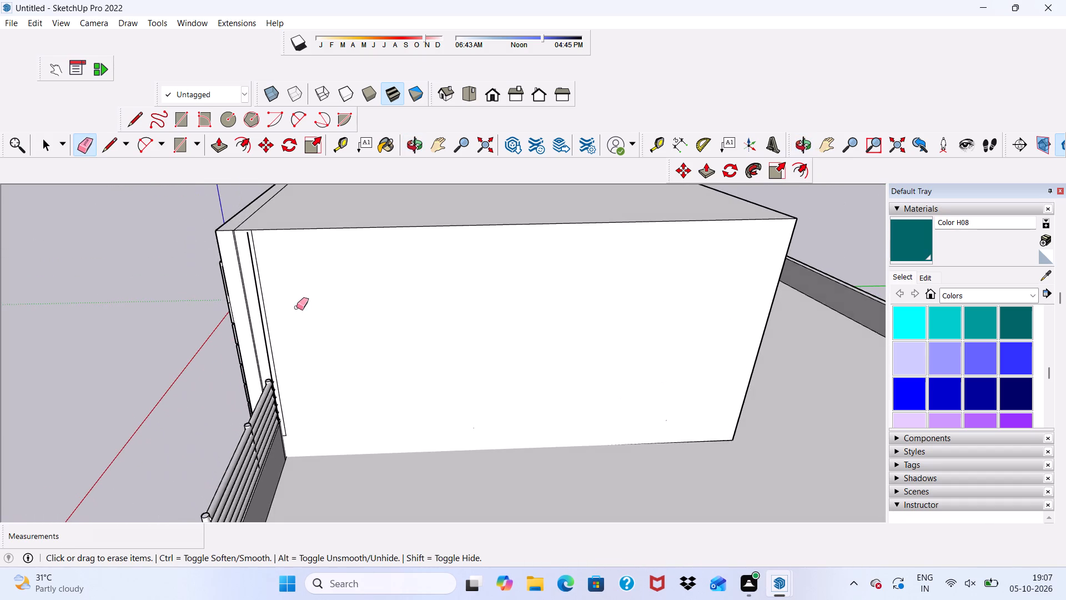
pyautogui.scroll(6, 278, 301)
pyautogui.moveTo(242, 306); pyautogui.dragTo(259, 300)
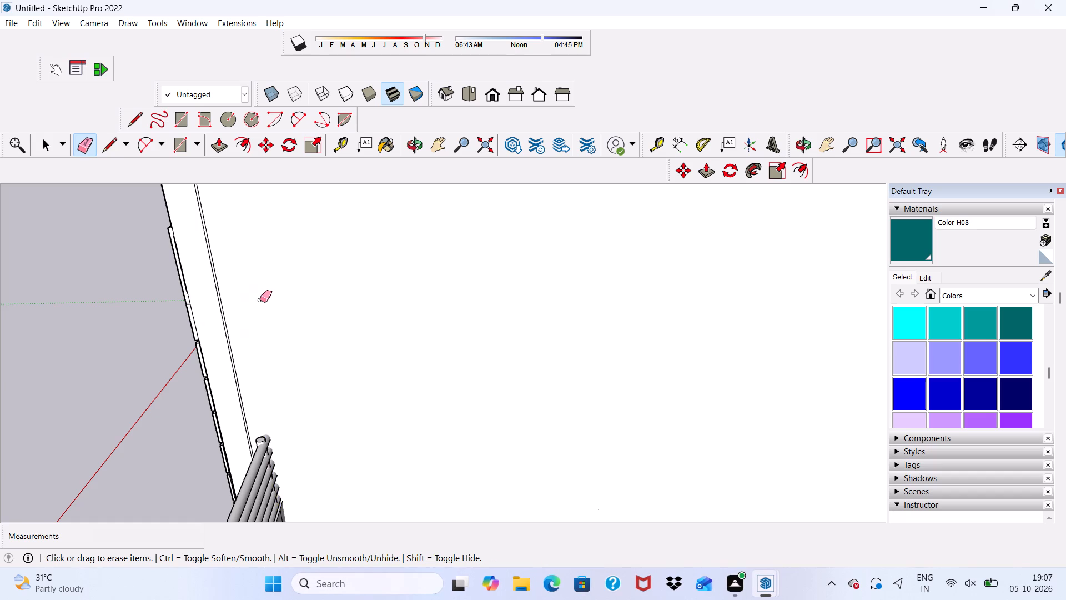
pyautogui.scroll(-5, 255, 301)
pyautogui.scroll(-3, 288, 338)
pyautogui.moveTo(288, 338); pyautogui.dragTo(326, 355, button='middle')
pyautogui.scroll(15, 290, 325)
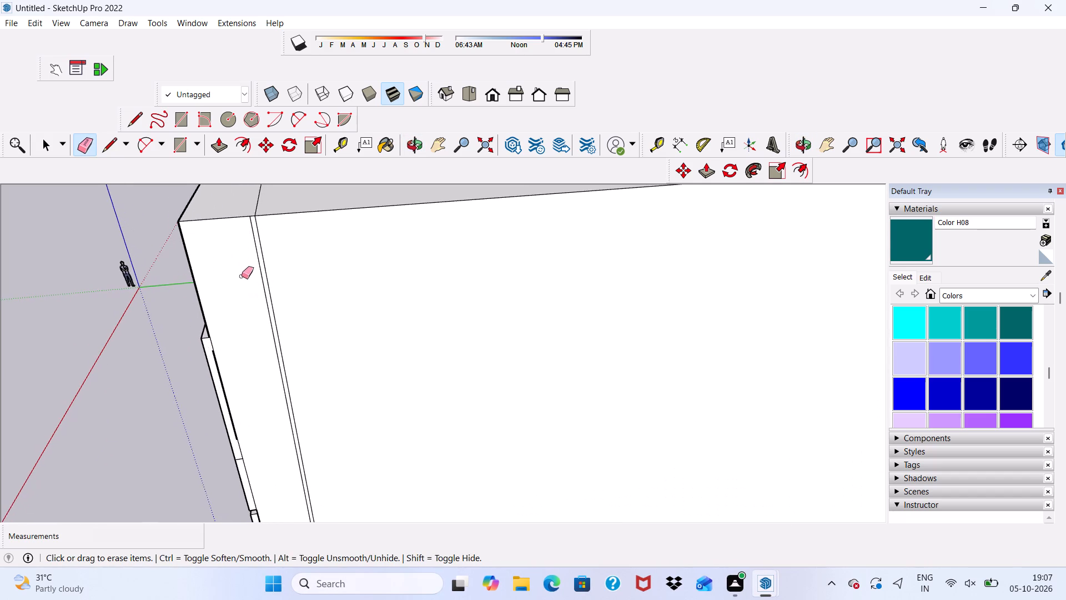
pyautogui.moveTo(258, 263); pyautogui.dragTo(276, 262)
# Erase the short leftover line and the line parallel to the front edge on the rooftop block's top.
pyautogui.scroll(-14, 265, 266)
pyautogui.moveTo(387, 314); pyautogui.dragTo(698, 254, button='middle')
pyautogui.scroll(-2, 376, 231)
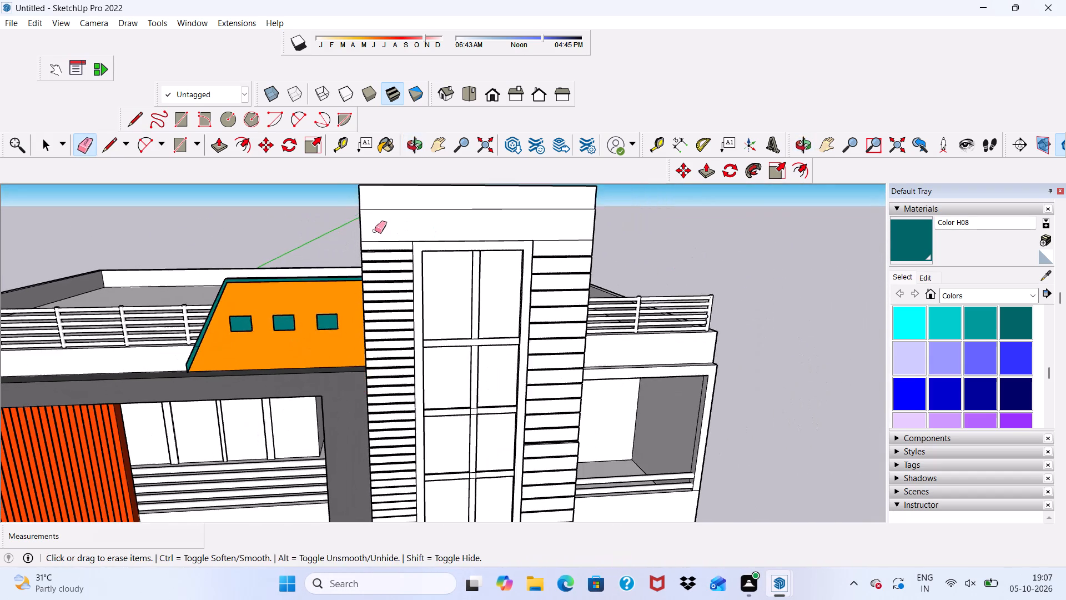
pyautogui.scroll(-2, 375, 231)
pyautogui.moveTo(380, 229); pyautogui.dragTo(469, 307, button='middle')
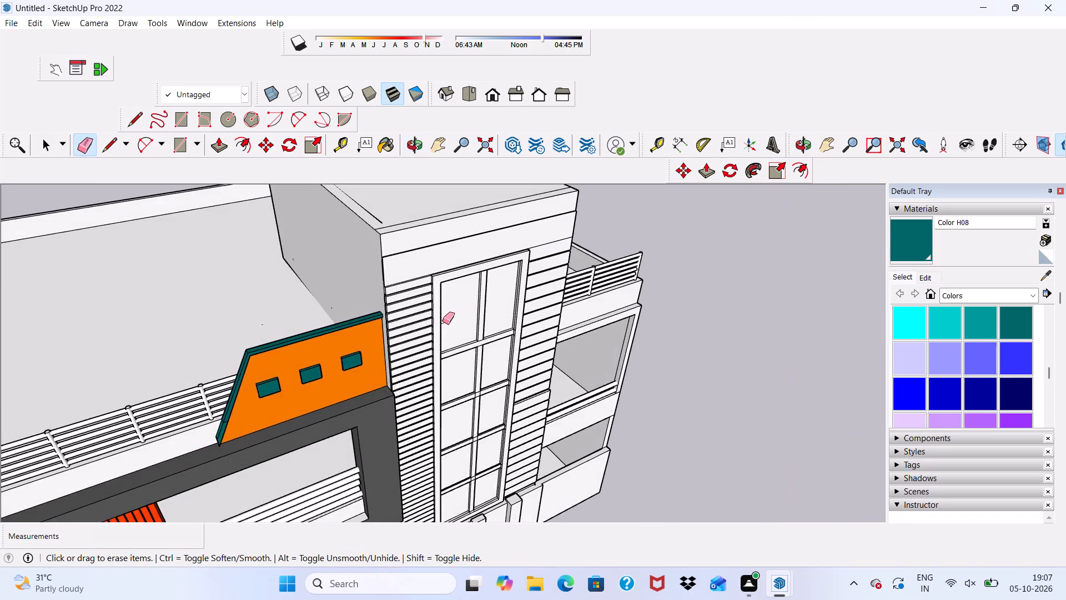
pyautogui.scroll(1, 443, 322)
pyautogui.scroll(-8, 397, 303)
pyautogui.scroll(8, 360, 232)
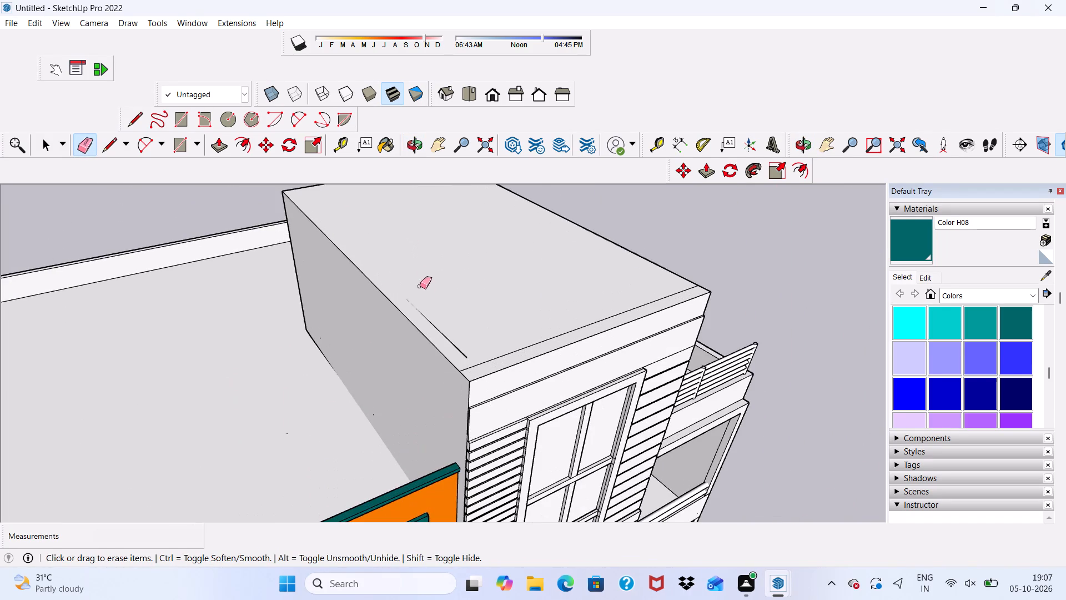
pyautogui.moveTo(420, 316); pyautogui.dragTo(430, 315)
pyautogui.moveTo(475, 356); pyautogui.dragTo(489, 366)
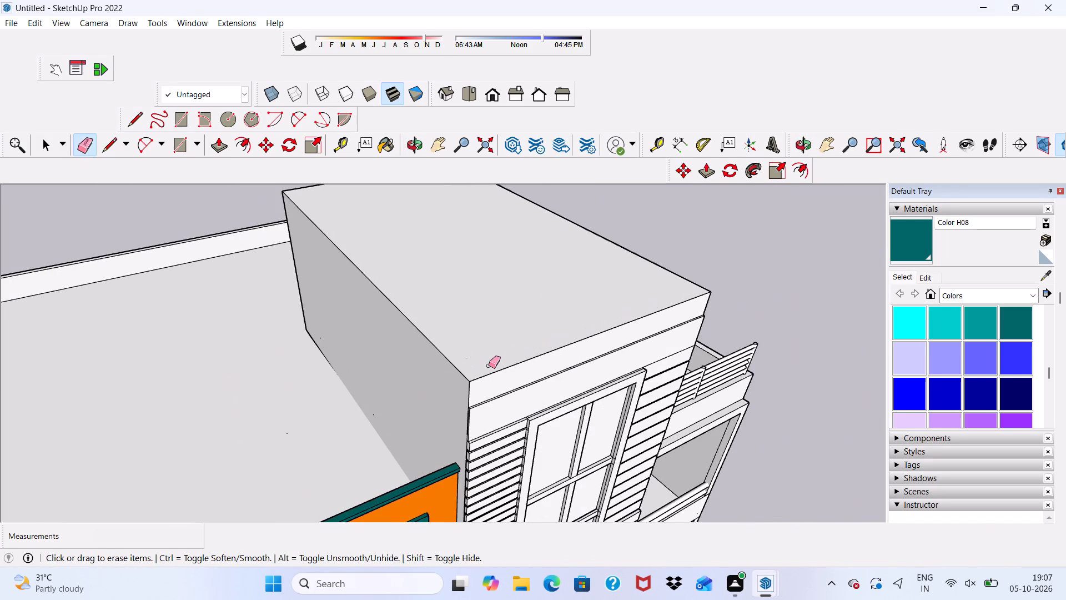
# Examine the cleaned-up tower and the whole front elevation of the house.
pyautogui.scroll(-3, 489, 366)
pyautogui.moveTo(489, 366); pyautogui.dragTo(408, 202, button='middle')
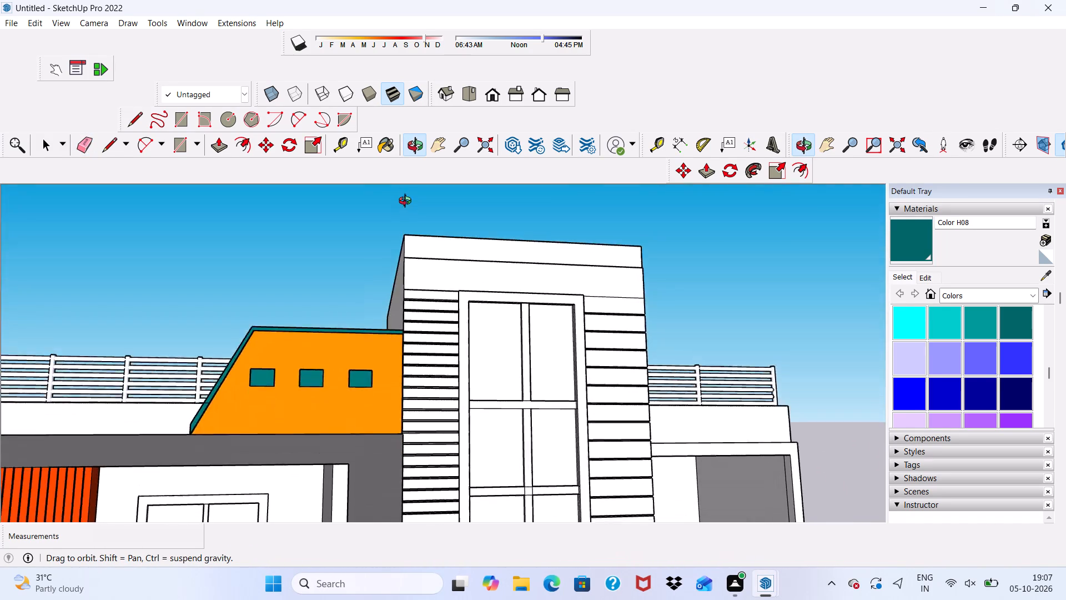
pyautogui.moveTo(408, 202); pyautogui.dragTo(504, 295, button='middle')
pyautogui.scroll(5, 451, 366)
pyautogui.moveTo(556, 406); pyautogui.dragTo(418, 343, button='middle')
pyautogui.press('space')
pyautogui.scroll(-6, 543, 316)
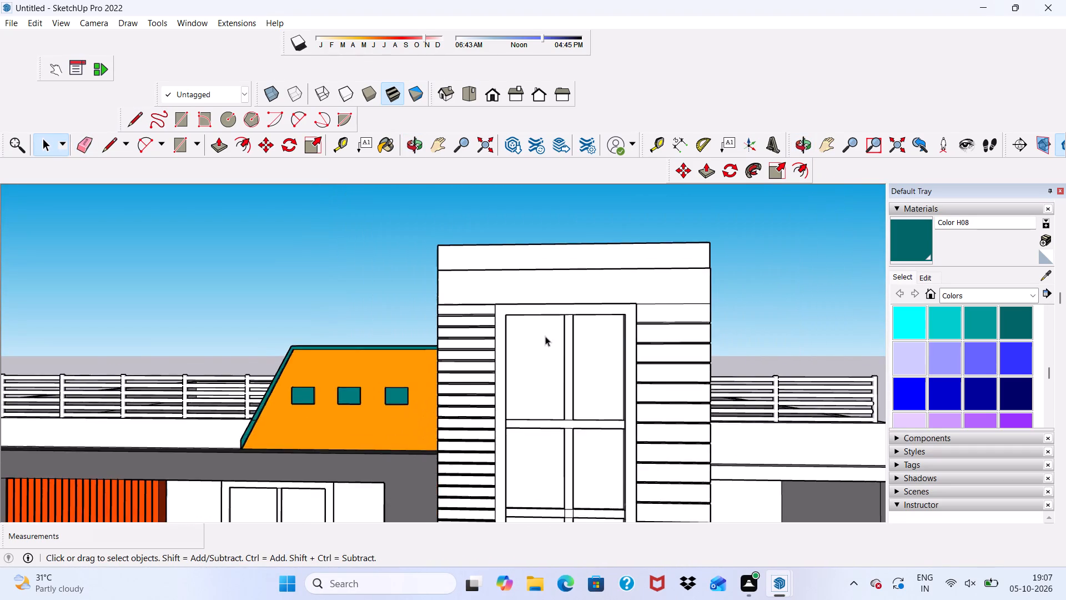
pyautogui.scroll(-2, 545, 336)
pyautogui.scroll(1, 545, 336)
pyautogui.scroll(-1, 545, 336)
pyautogui.moveTo(566, 344); pyautogui.dragTo(554, 327, button='middle')
pyautogui.scroll(-11, 531, 313)
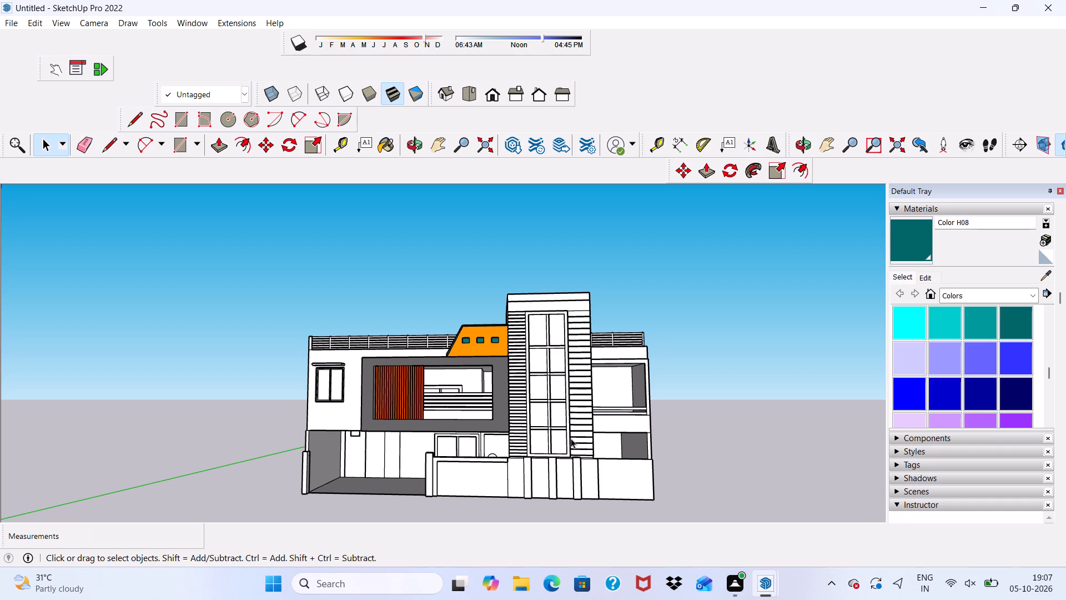
pyautogui.scroll(-3, 564, 467)
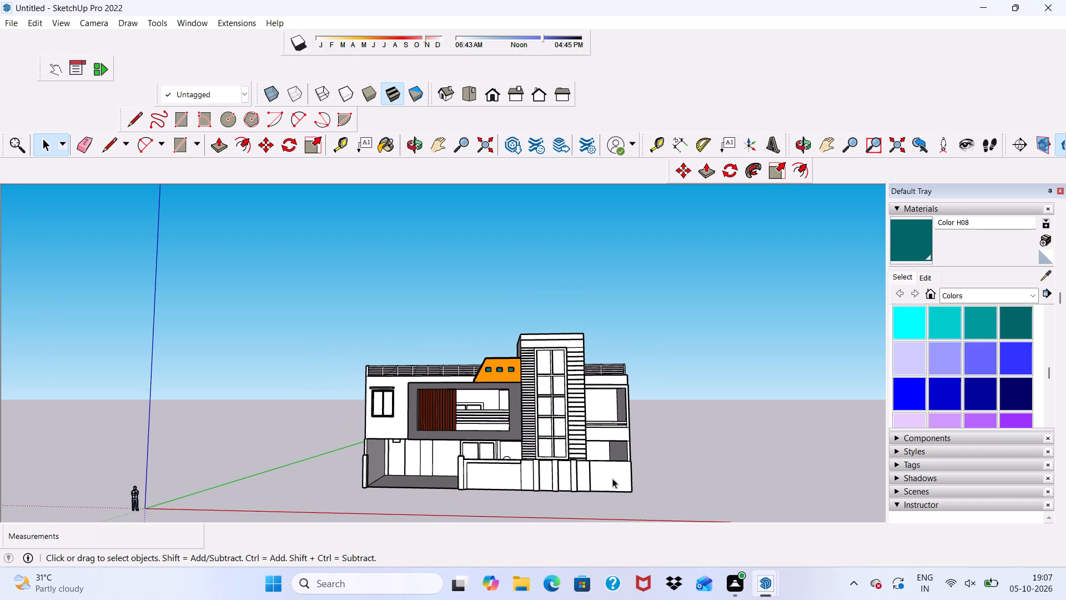
pyautogui.scroll(4, 575, 396)
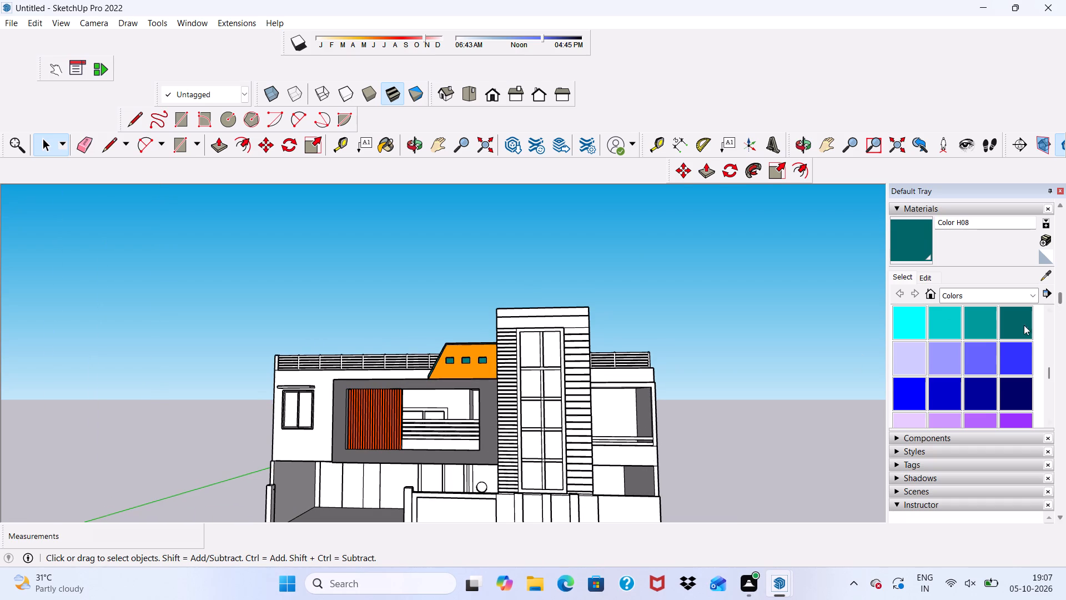
# Paint the parapet band below the short railing beside the tower and the balcony frame under it with Color M06.
pyautogui.scroll(-3, 982, 332)
pyautogui.scroll(-5, 1032, 332)
pyautogui.scroll(1, 966, 257)
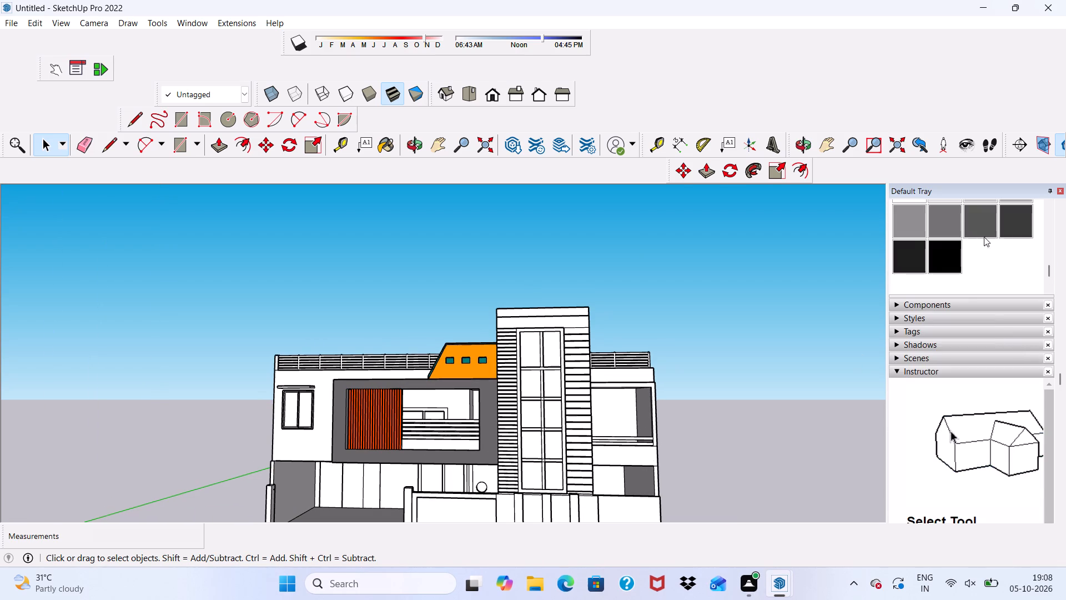
pyautogui.click(984, 221)
pyautogui.scroll(8, 770, 388)
pyautogui.scroll(3, 541, 367)
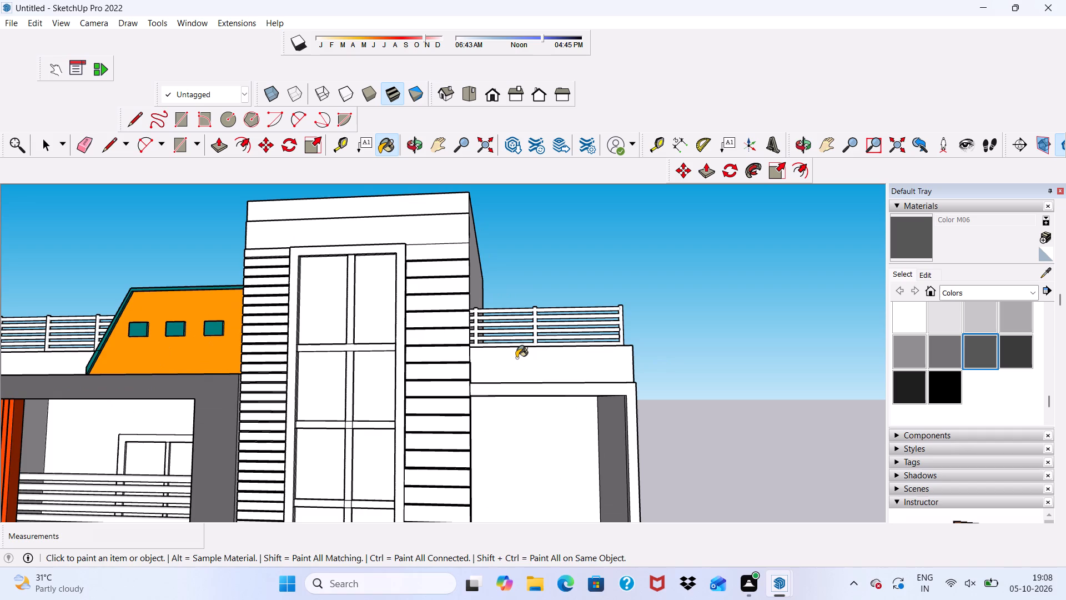
pyautogui.click(516, 358)
pyautogui.scroll(4, 516, 358)
pyautogui.moveTo(534, 405); pyautogui.dragTo(485, 417, button='middle')
pyautogui.click(476, 408)
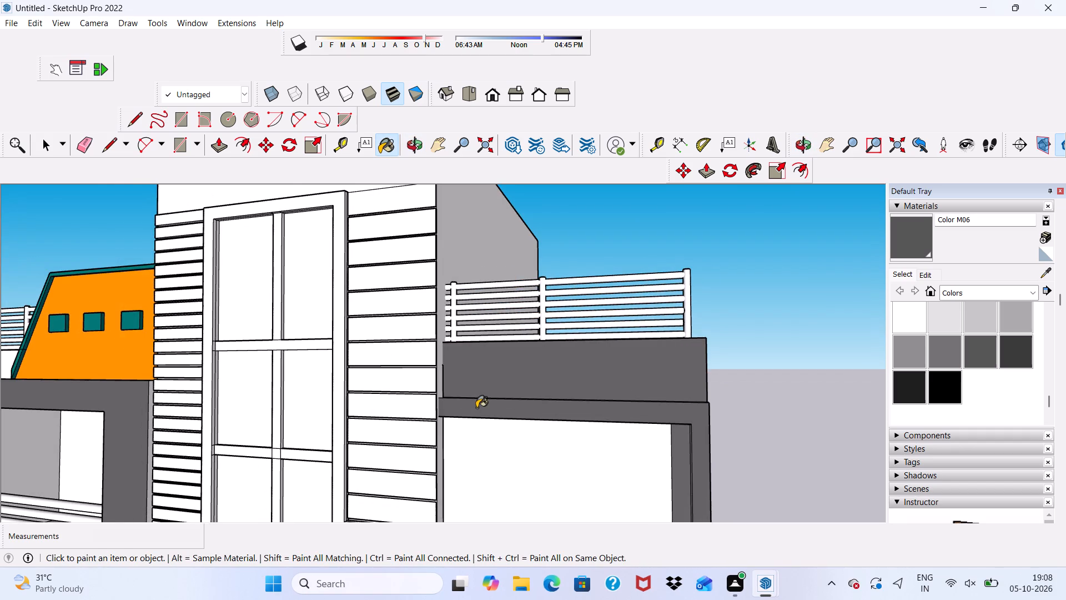
# Paint the band below the small balcony's railing beside the tower with Color M06.
pyautogui.scroll(3, 477, 406)
pyautogui.scroll(-2, 569, 402)
pyautogui.moveTo(571, 402); pyautogui.dragTo(688, 293, button='middle')
pyautogui.scroll(-3, 679, 298)
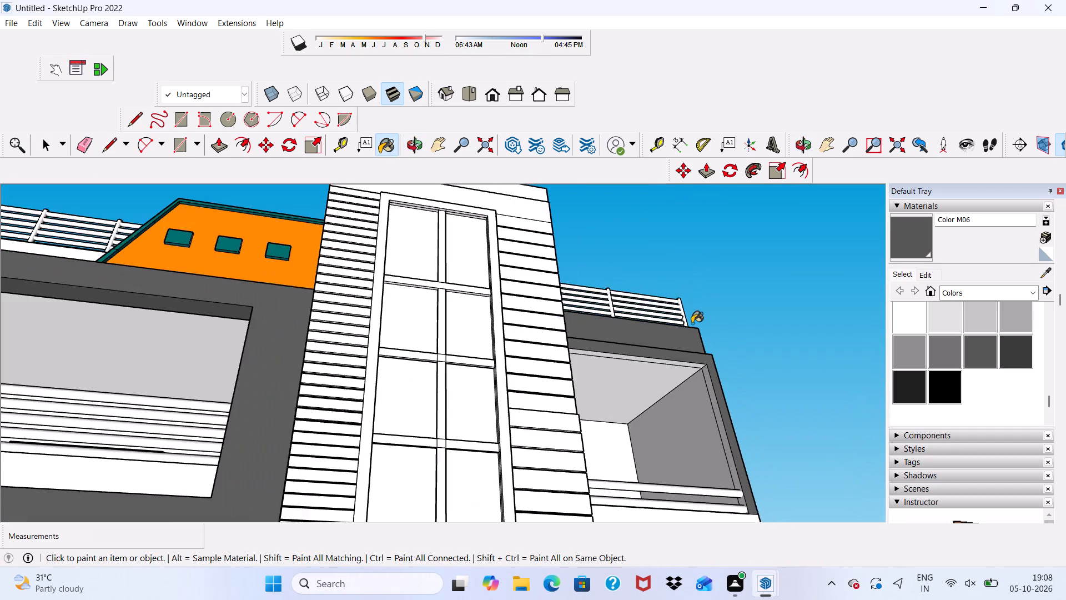
pyautogui.scroll(-5, 692, 323)
pyautogui.scroll(1, 688, 307)
pyautogui.scroll(-1, 688, 308)
pyautogui.moveTo(701, 352); pyautogui.dragTo(697, 412, button='middle')
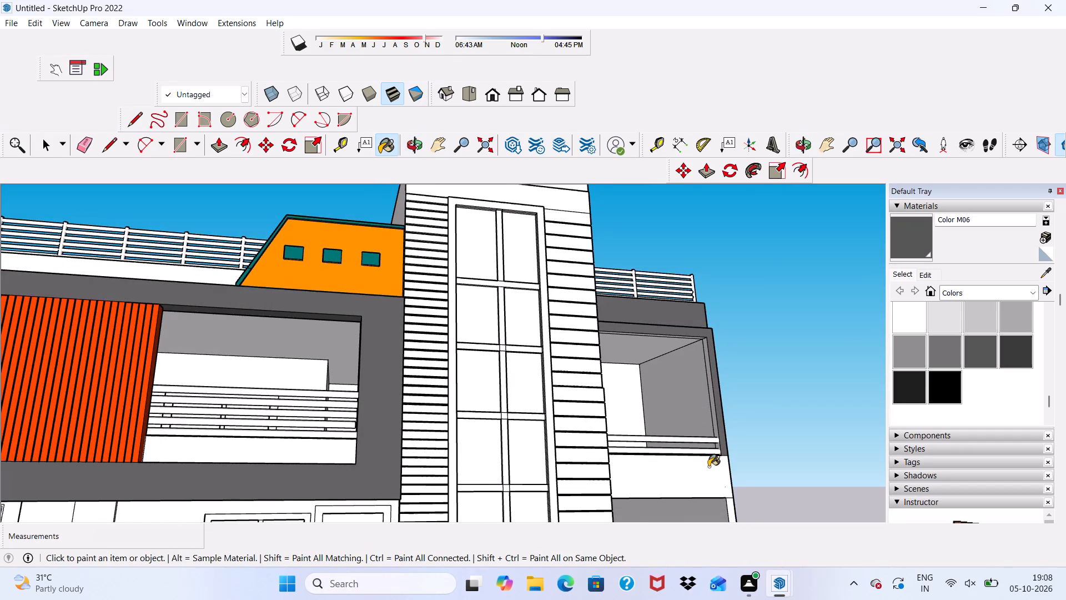
pyautogui.scroll(-3, 708, 467)
pyautogui.click(679, 468)
pyautogui.scroll(-6, 676, 465)
pyautogui.moveTo(675, 448); pyautogui.dragTo(678, 486, button='middle')
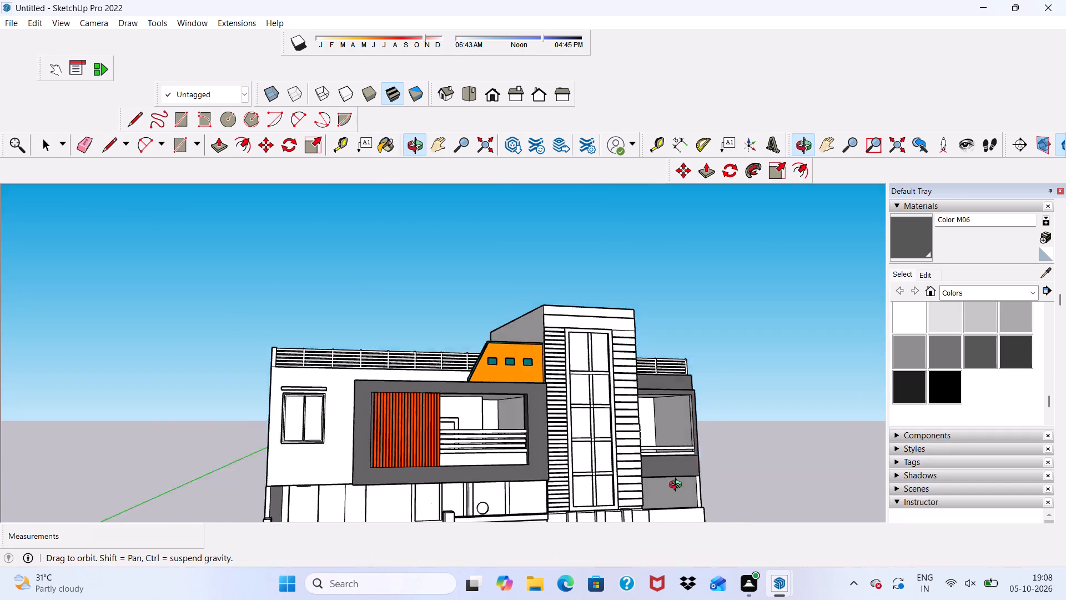
pyautogui.moveTo(678, 486); pyautogui.dragTo(562, 514, button='middle')
pyautogui.middleClick(561, 514)
pyautogui.scroll(13, 669, 479)
pyautogui.click(673, 481)
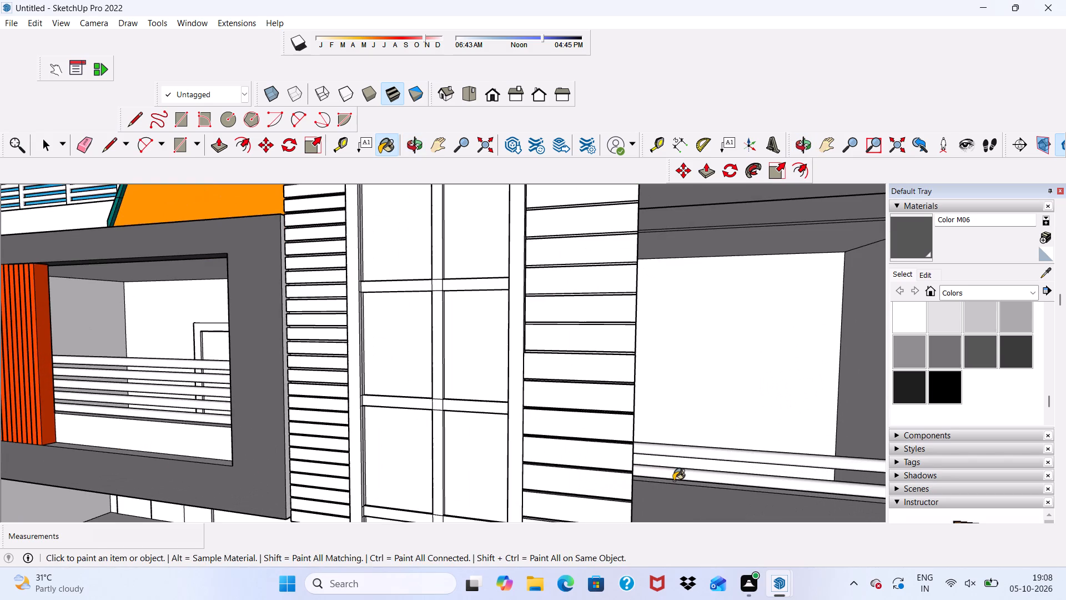
# Paint the inner side and inner top faces of the small balcony's frame with Color M06.
pyautogui.scroll(4, 673, 481)
pyautogui.scroll(-4, 655, 475)
pyautogui.moveTo(703, 493); pyautogui.dragTo(822, 416, button='middle')
pyautogui.moveTo(829, 403); pyautogui.dragTo(830, 393, button='middle')
pyautogui.scroll(4, 825, 366)
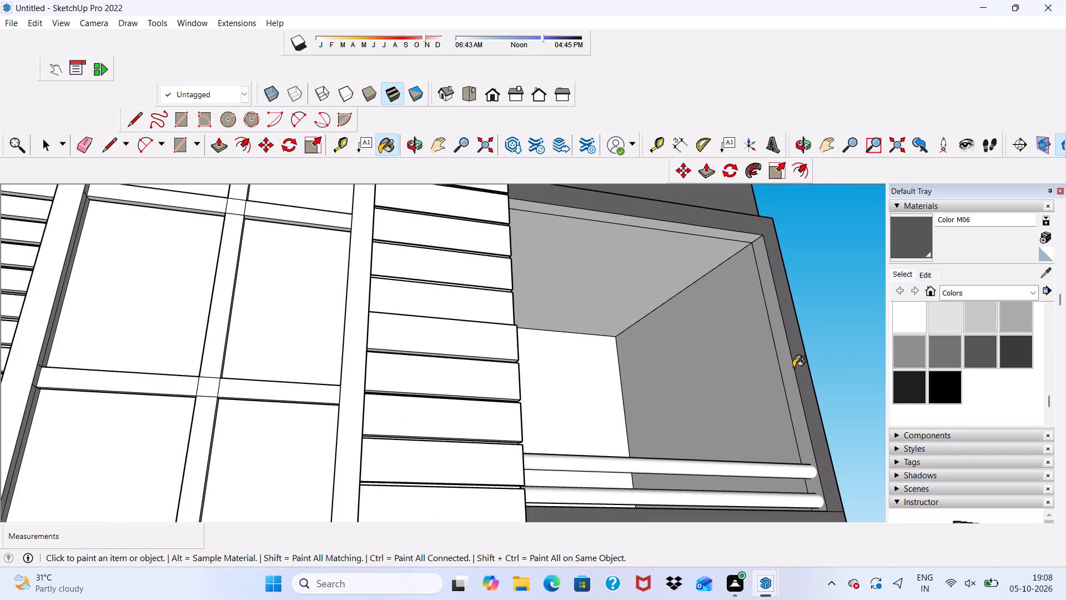
pyautogui.click(791, 367)
pyautogui.scroll(-5, 782, 368)
pyautogui.scroll(7, 729, 302)
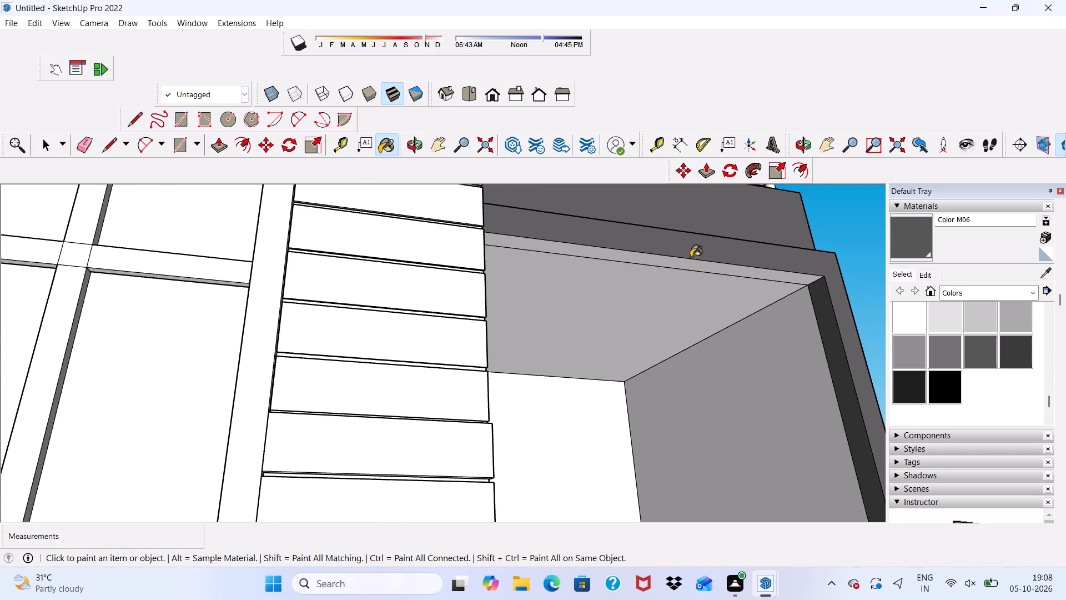
pyautogui.click(676, 267)
pyautogui.scroll(-4, 677, 258)
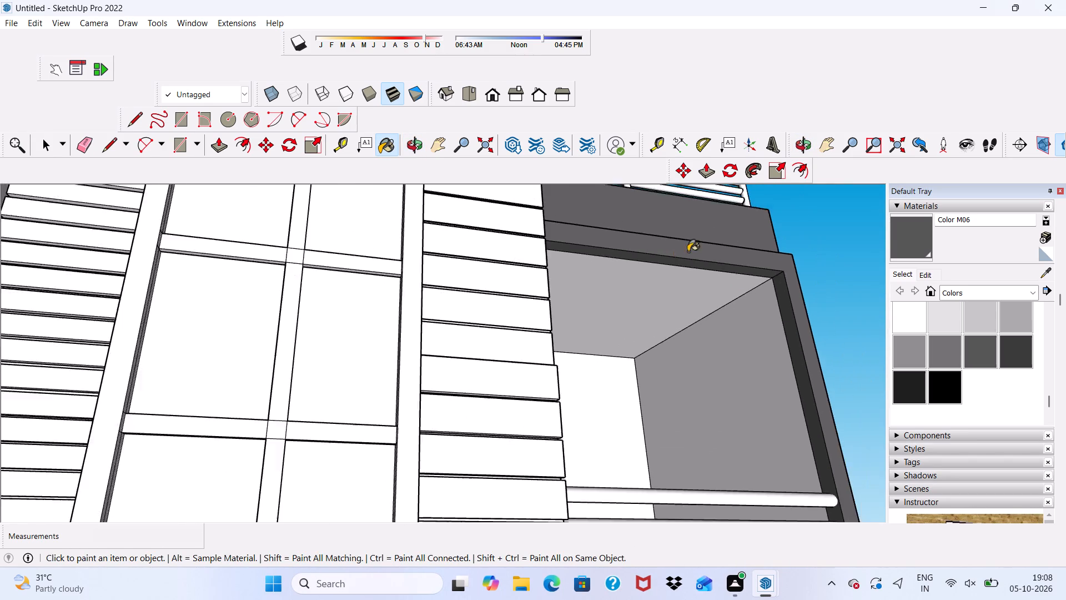
pyautogui.scroll(-9, 688, 252)
pyautogui.moveTo(711, 281); pyautogui.dragTo(657, 336, button='middle')
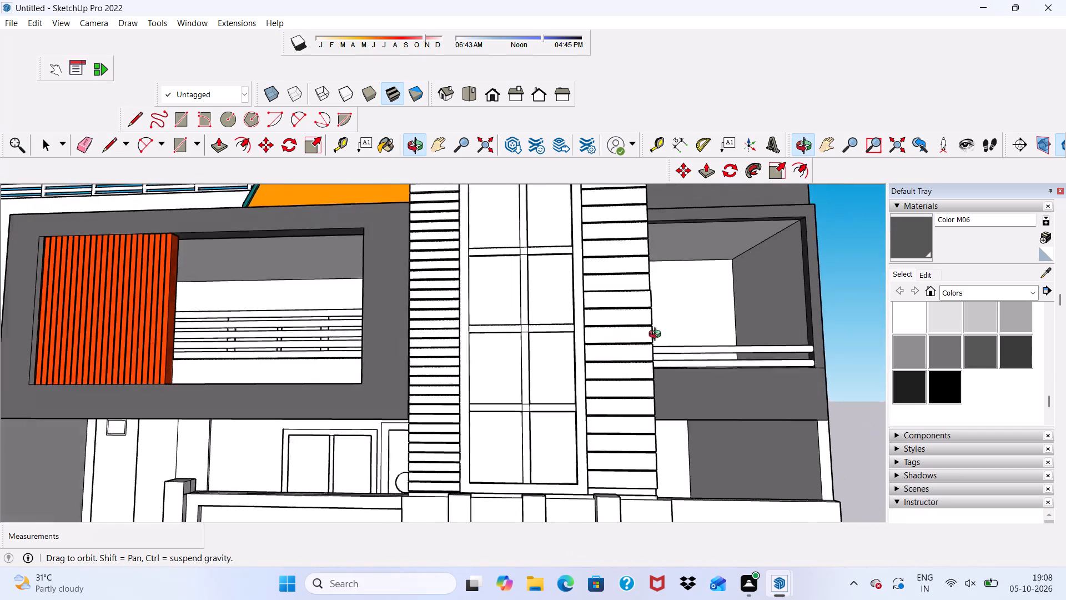
pyautogui.moveTo(657, 336); pyautogui.dragTo(681, 344, button='middle')
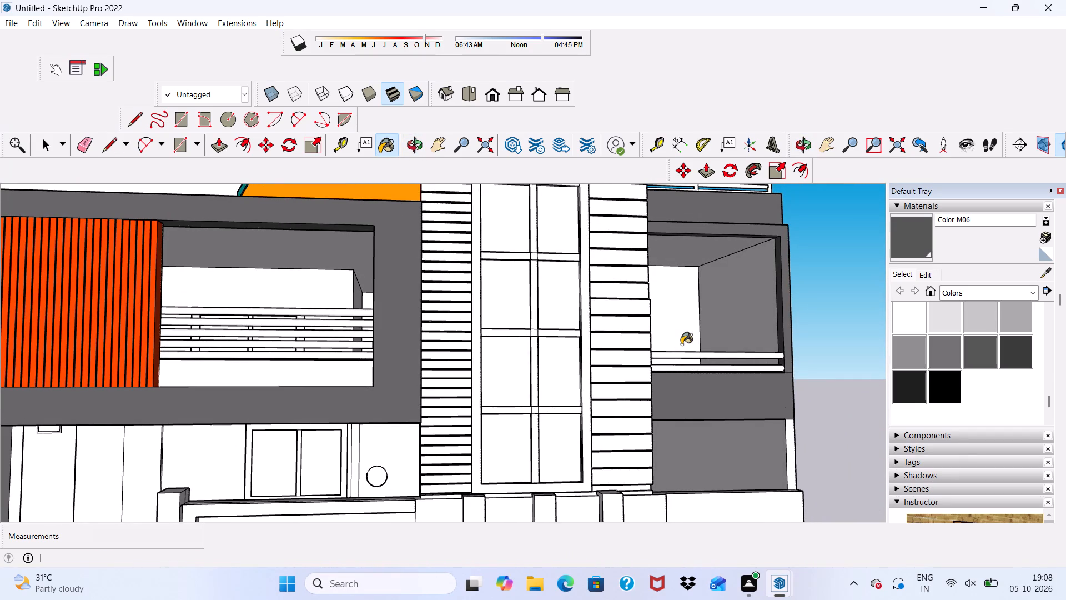
pyautogui.scroll(-4, 700, 329)
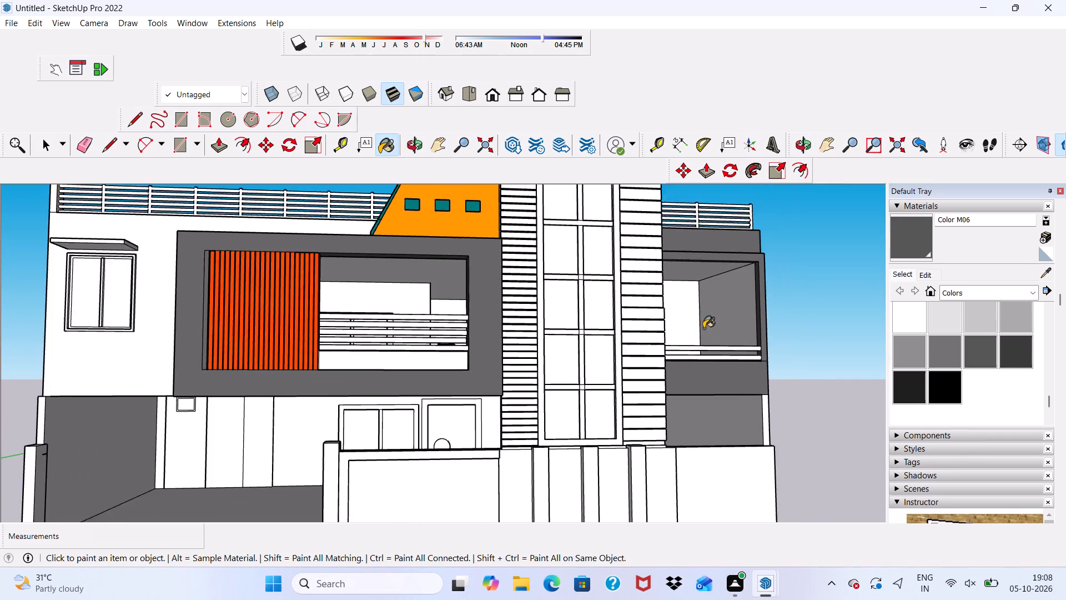
pyautogui.scroll(-5, 703, 328)
pyautogui.scroll(1, 683, 355)
pyautogui.scroll(-5, 679, 360)
pyautogui.press('space')
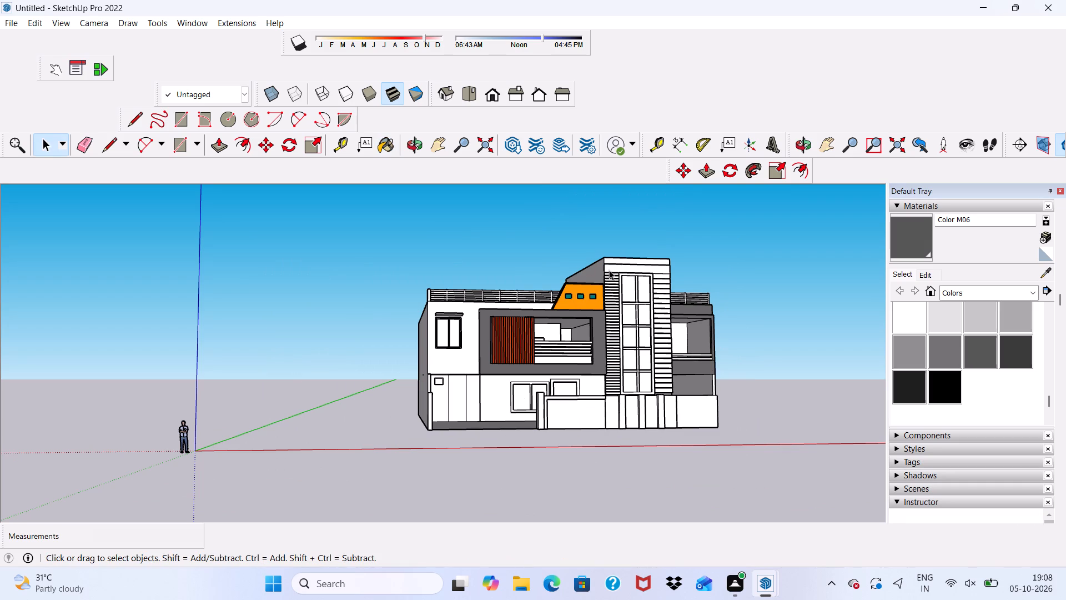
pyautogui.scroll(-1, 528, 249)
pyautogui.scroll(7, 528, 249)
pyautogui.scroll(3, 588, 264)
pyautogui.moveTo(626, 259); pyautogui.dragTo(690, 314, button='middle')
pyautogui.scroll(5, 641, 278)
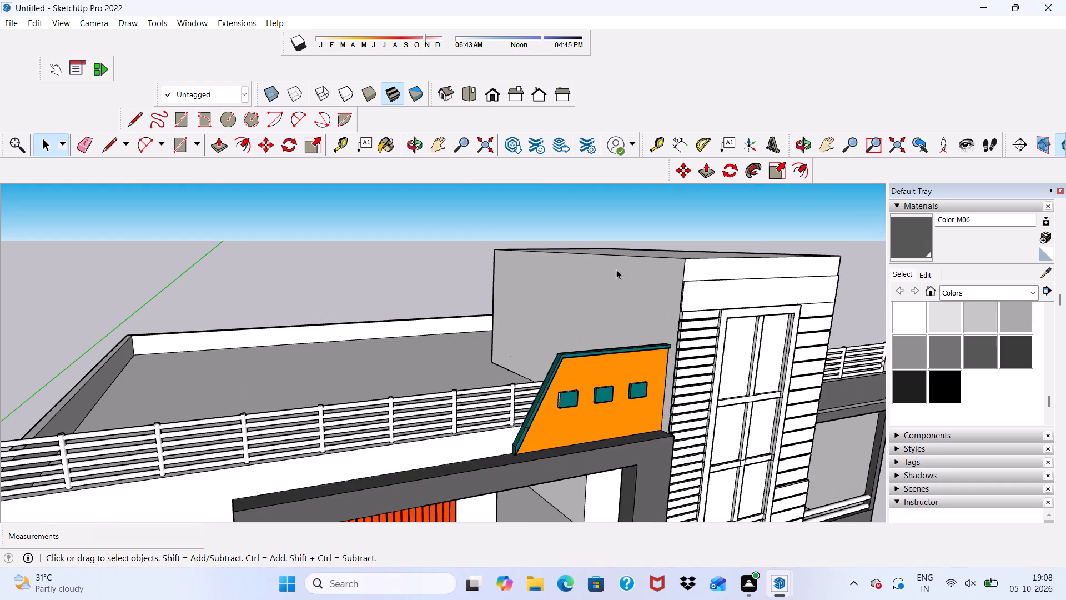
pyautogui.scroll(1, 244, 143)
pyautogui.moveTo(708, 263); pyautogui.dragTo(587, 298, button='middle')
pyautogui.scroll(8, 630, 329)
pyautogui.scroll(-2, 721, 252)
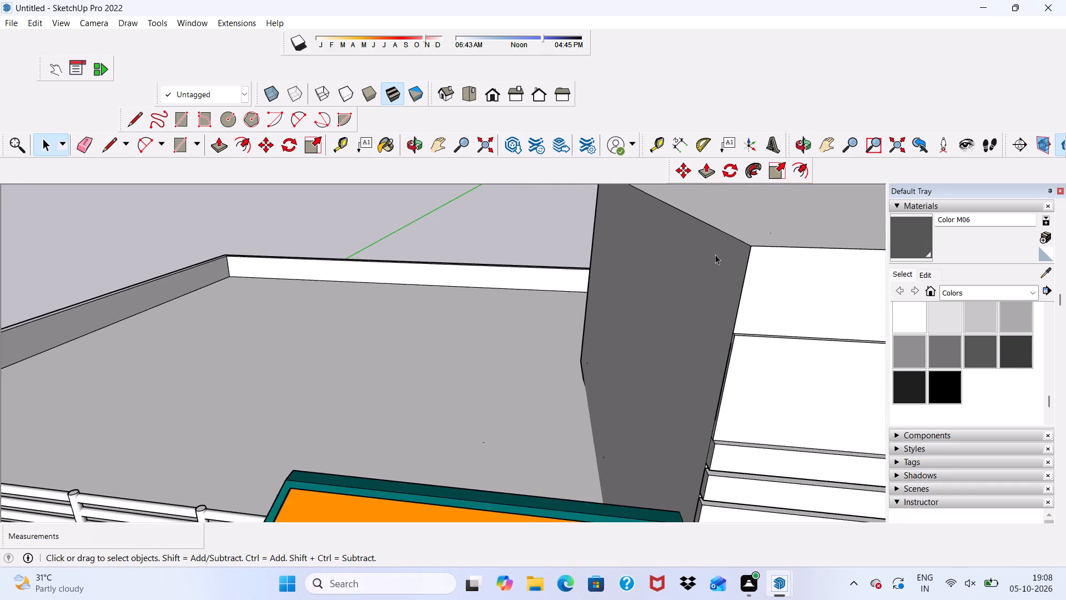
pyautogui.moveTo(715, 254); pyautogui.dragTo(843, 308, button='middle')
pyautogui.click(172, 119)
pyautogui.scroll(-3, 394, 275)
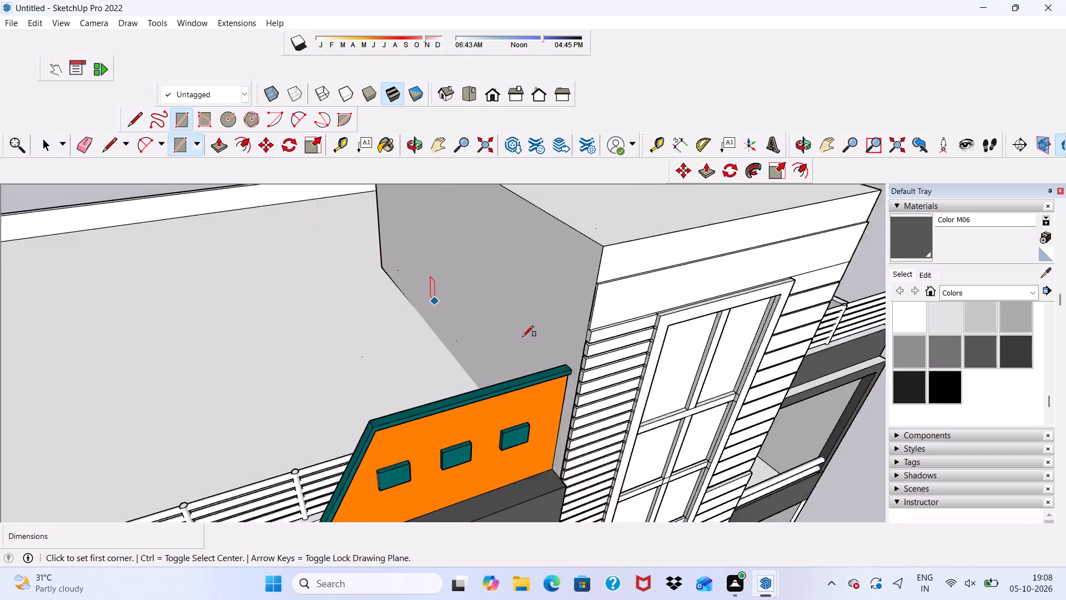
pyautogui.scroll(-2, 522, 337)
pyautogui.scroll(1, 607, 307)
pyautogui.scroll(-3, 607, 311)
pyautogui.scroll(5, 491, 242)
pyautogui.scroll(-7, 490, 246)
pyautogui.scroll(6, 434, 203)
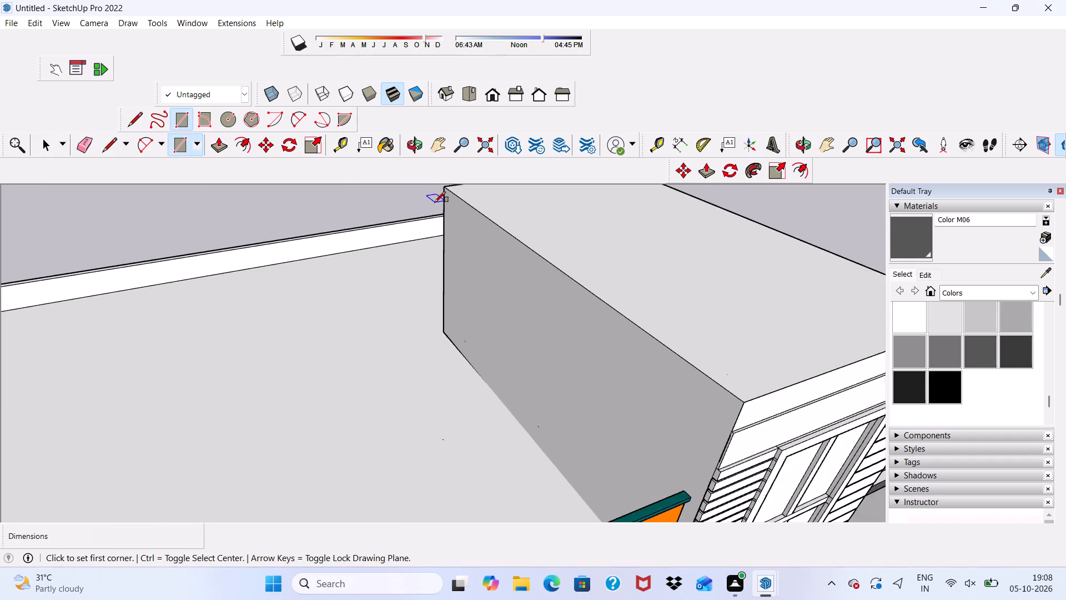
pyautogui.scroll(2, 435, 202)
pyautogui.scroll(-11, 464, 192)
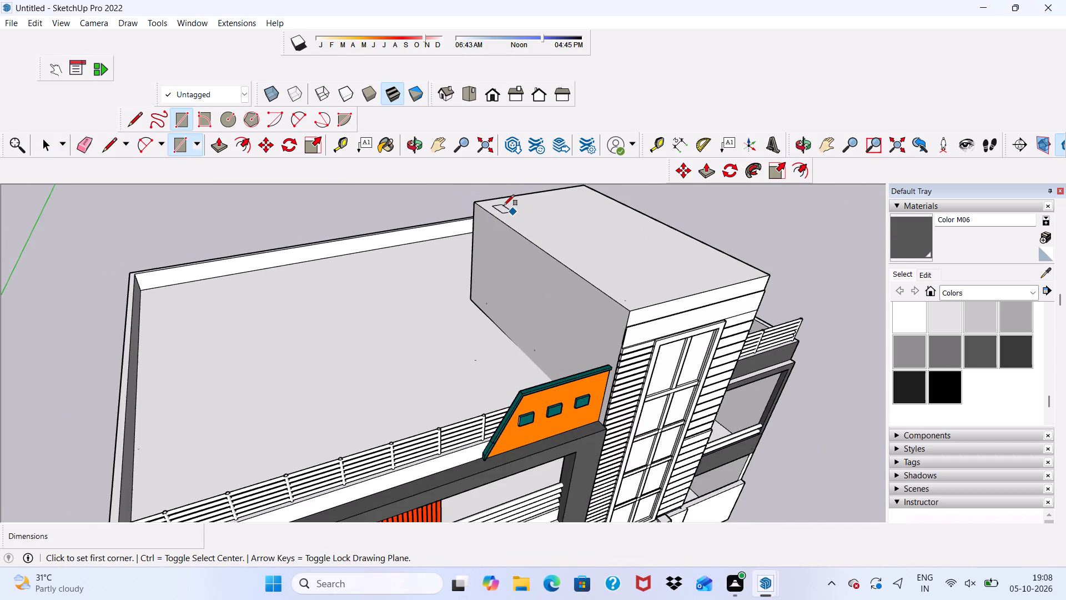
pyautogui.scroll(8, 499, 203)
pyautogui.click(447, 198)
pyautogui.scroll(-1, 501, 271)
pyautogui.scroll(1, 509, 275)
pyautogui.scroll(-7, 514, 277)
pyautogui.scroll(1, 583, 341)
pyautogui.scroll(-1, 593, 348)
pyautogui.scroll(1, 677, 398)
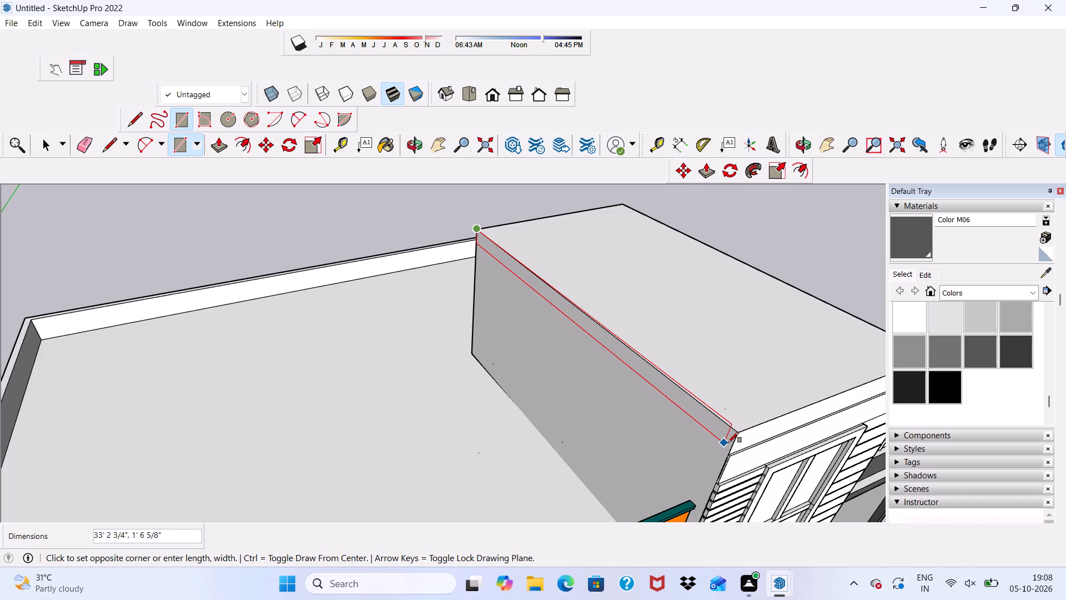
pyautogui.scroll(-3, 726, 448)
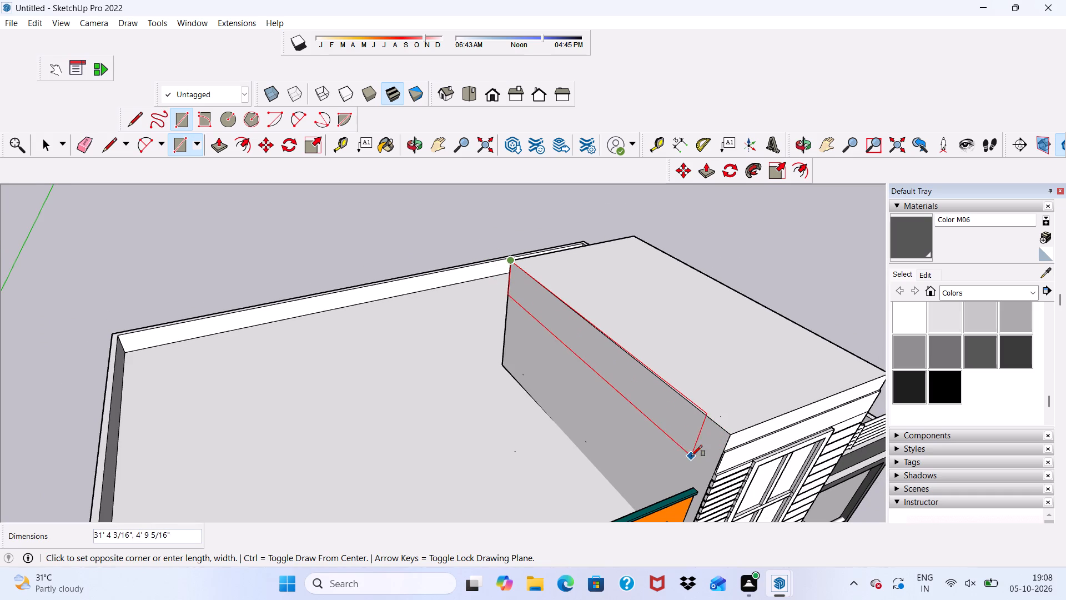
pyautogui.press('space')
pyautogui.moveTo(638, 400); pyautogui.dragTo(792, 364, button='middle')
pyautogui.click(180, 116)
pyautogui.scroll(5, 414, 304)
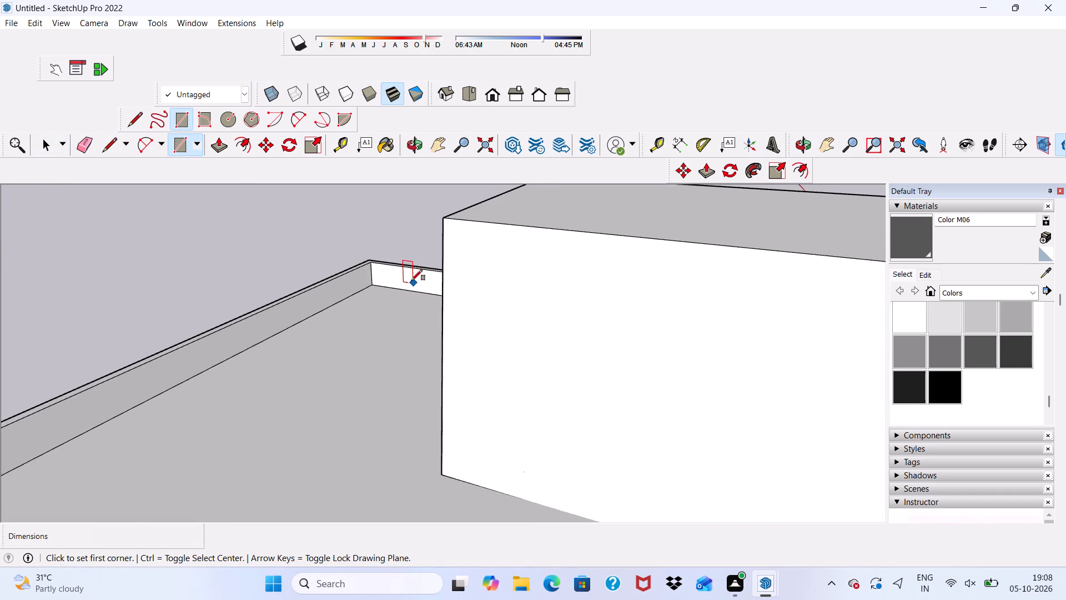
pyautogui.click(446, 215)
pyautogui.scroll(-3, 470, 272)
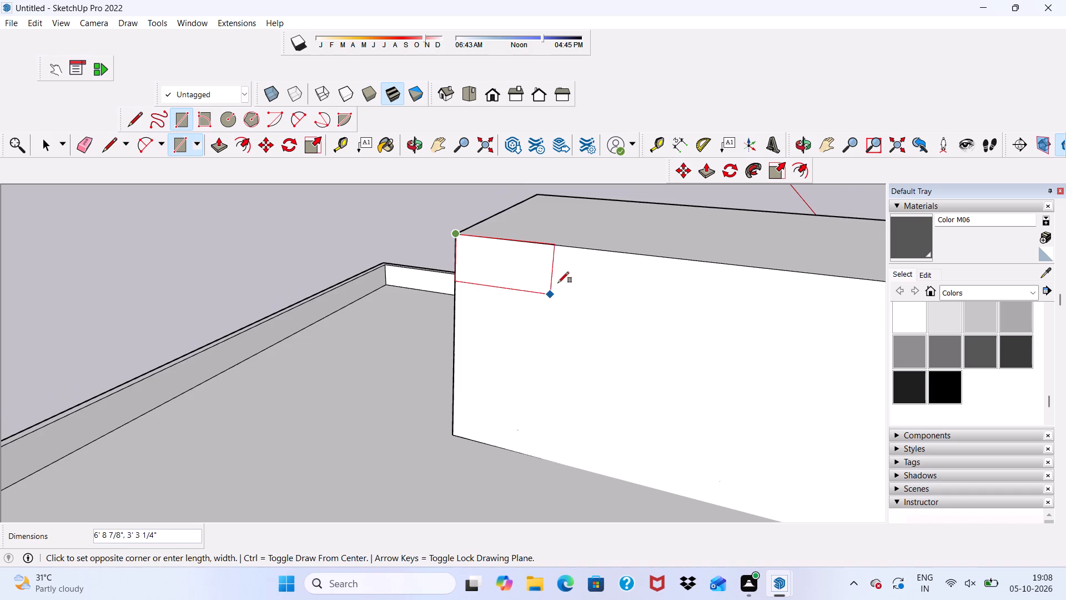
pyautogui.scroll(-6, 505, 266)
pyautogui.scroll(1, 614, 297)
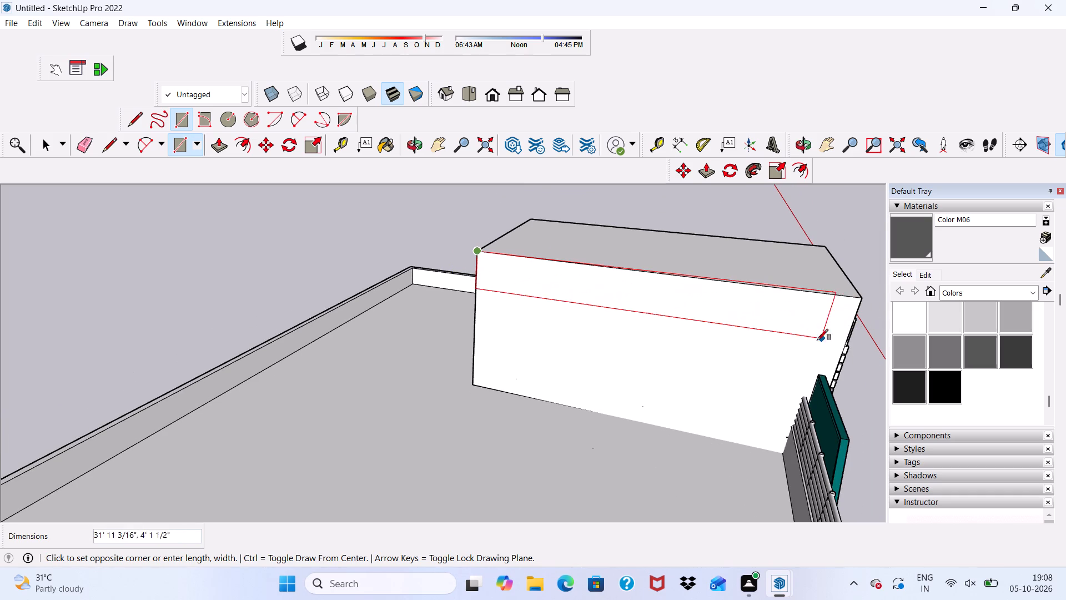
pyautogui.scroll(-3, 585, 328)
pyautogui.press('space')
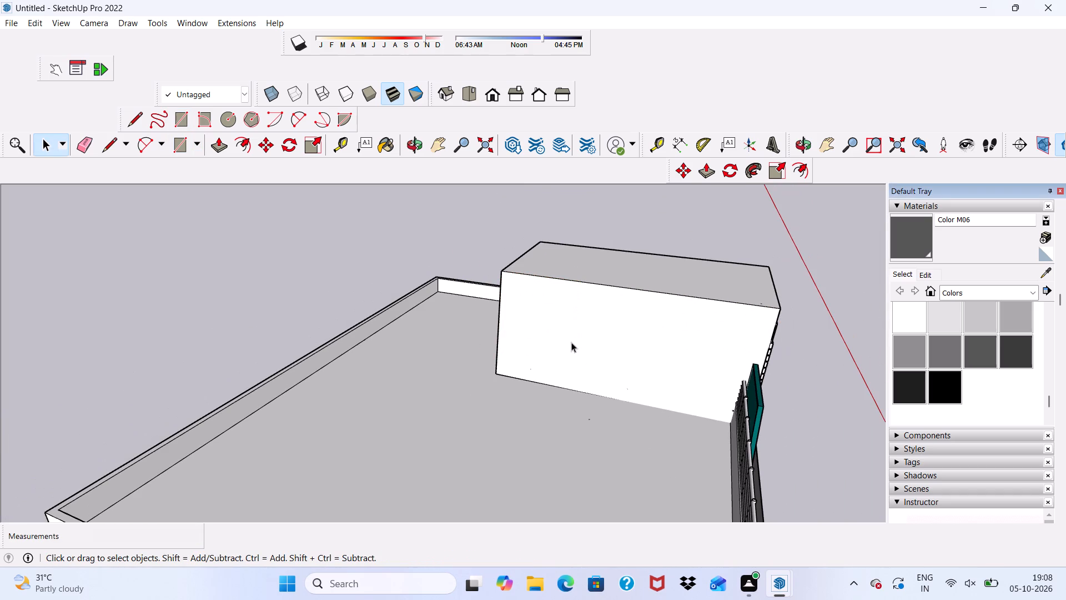
# Draw a rectangular strip about 33' 9" by 1' 7" along the top edge of the rooftop block's long side wall facing the terrace.
pyautogui.scroll(5, 783, 336)
pyautogui.scroll(1, 485, 250)
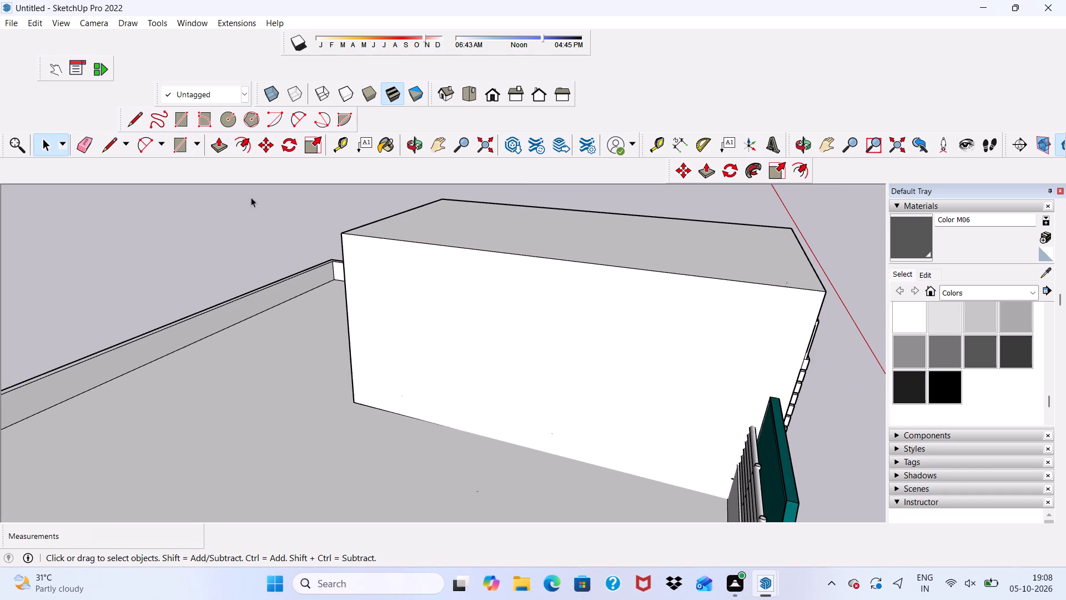
pyautogui.click(176, 126)
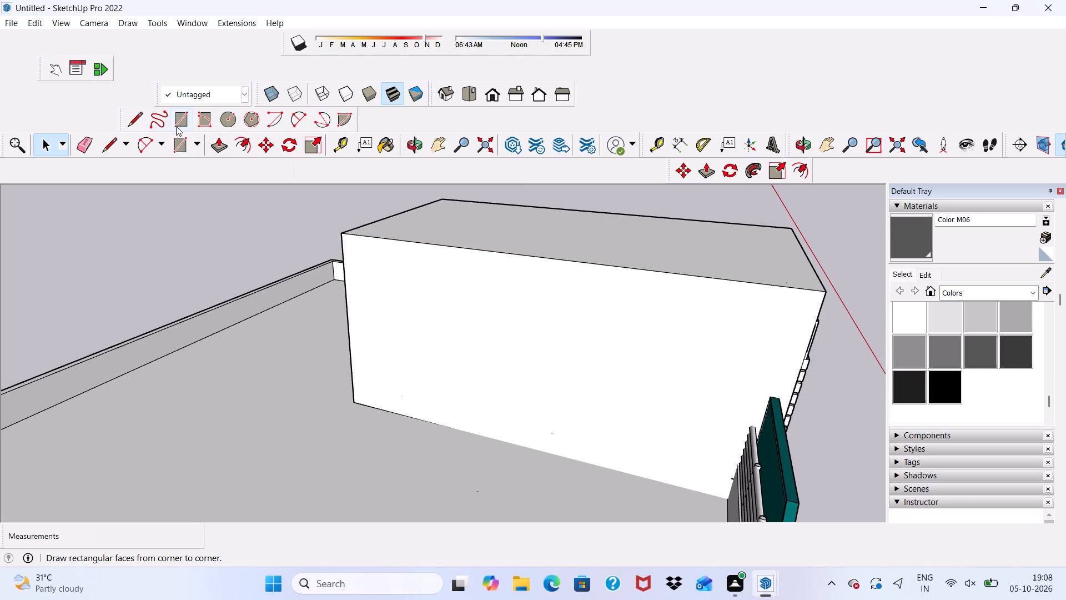
pyautogui.scroll(2, 757, 311)
pyautogui.scroll(1, 836, 286)
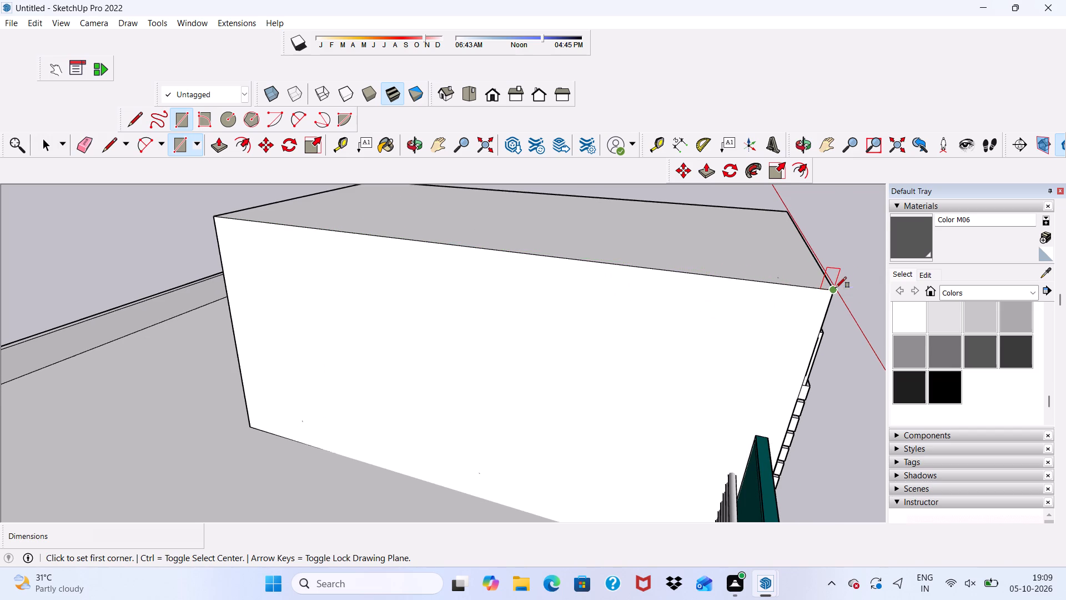
pyautogui.click(834, 291)
pyautogui.scroll(-3, 574, 332)
pyautogui.scroll(-3, 313, 259)
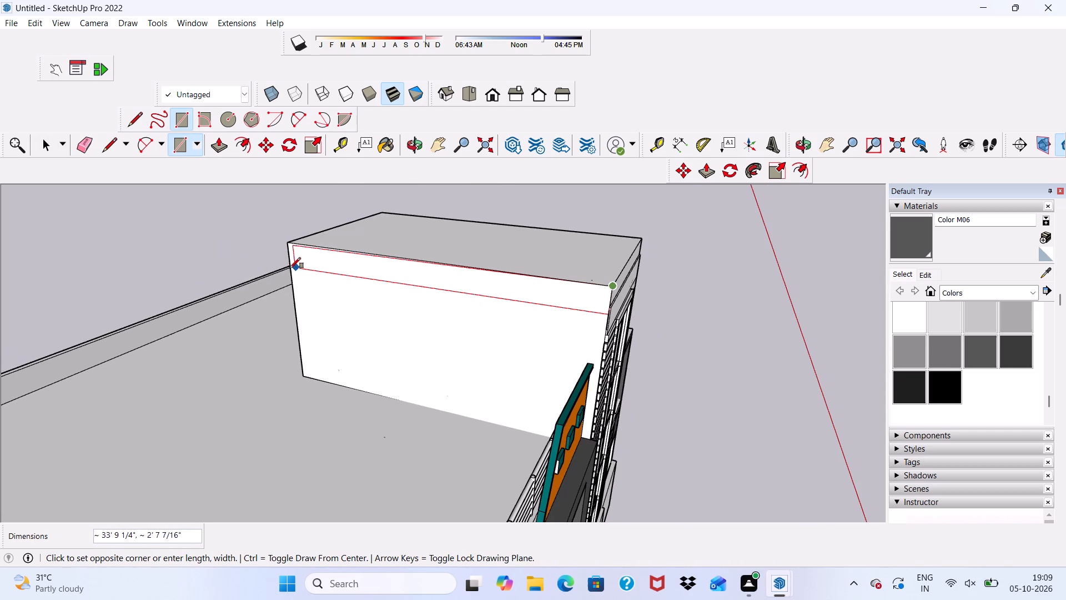
pyautogui.click(287, 259)
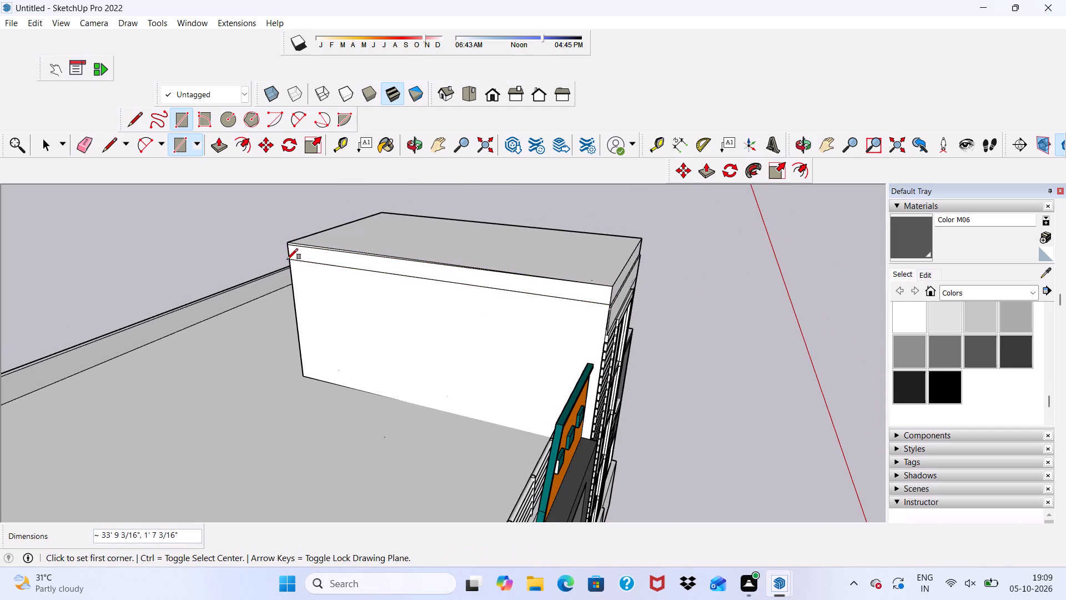
# Push/Pull the strip at the top of the rooftop block's side wall outward by 2'.
pyautogui.press('space')
pyautogui.click(392, 266)
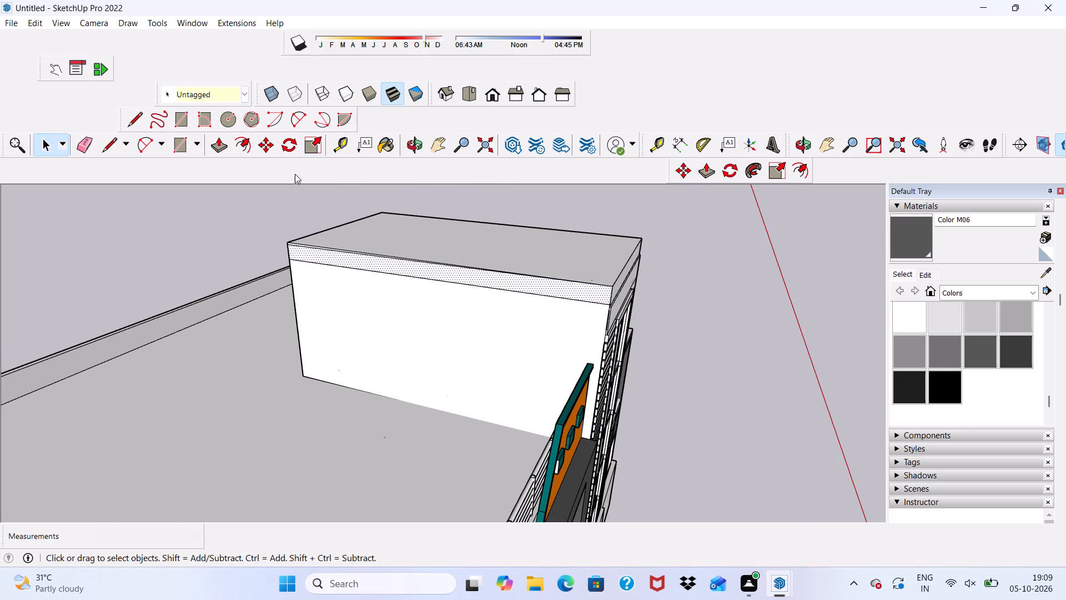
pyautogui.click(217, 143)
pyautogui.click(355, 254)
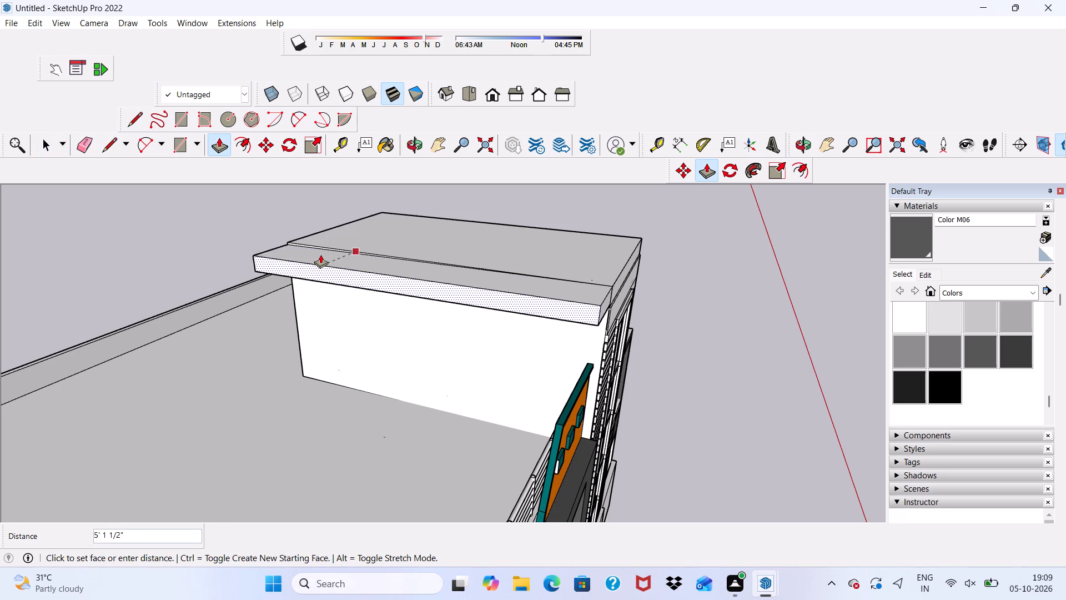
pyautogui.scroll(7, 320, 254)
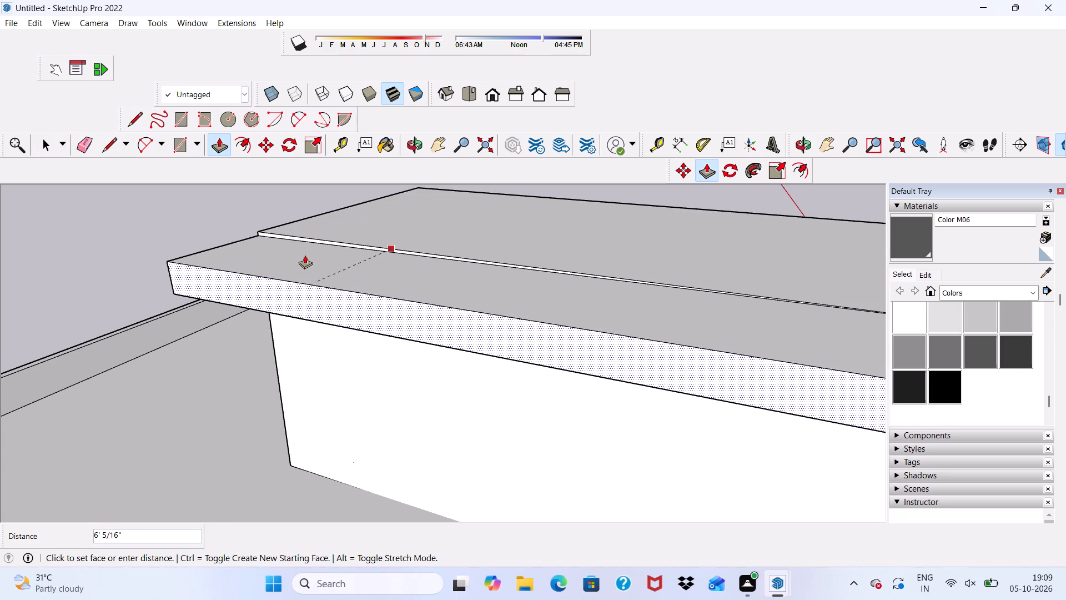
pyautogui.write("2'")
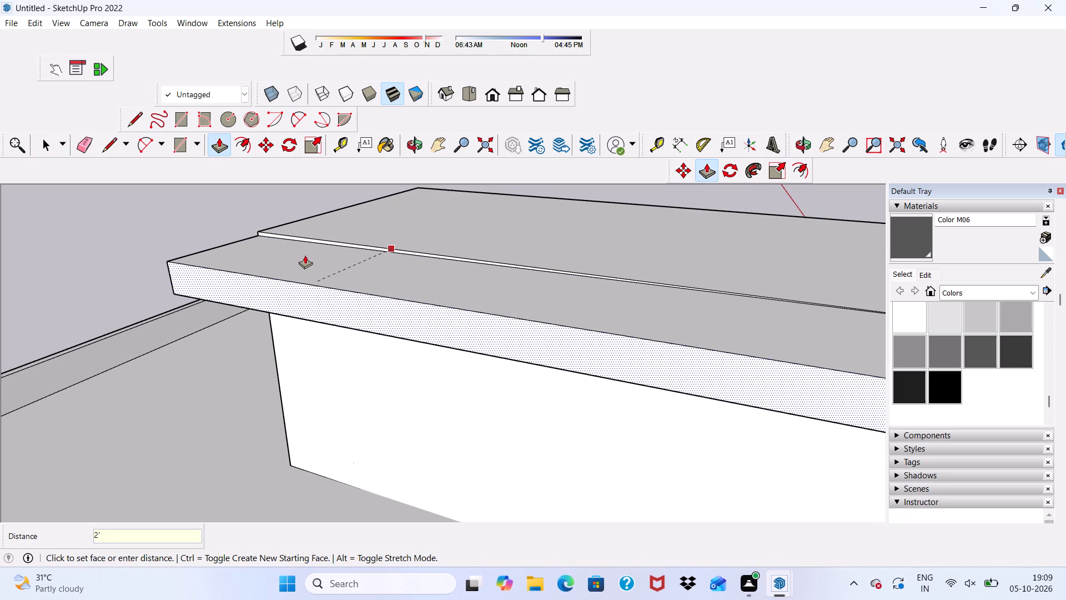
pyautogui.press('Return')
# Push/Pull the thin sliver left above the projecting strip outward by 2', flush with the strip's outer face.
pyautogui.scroll(7, 305, 255)
pyautogui.moveTo(309, 250); pyautogui.dragTo(304, 311, button='middle')
pyautogui.scroll(4, 293, 279)
pyautogui.click(270, 234)
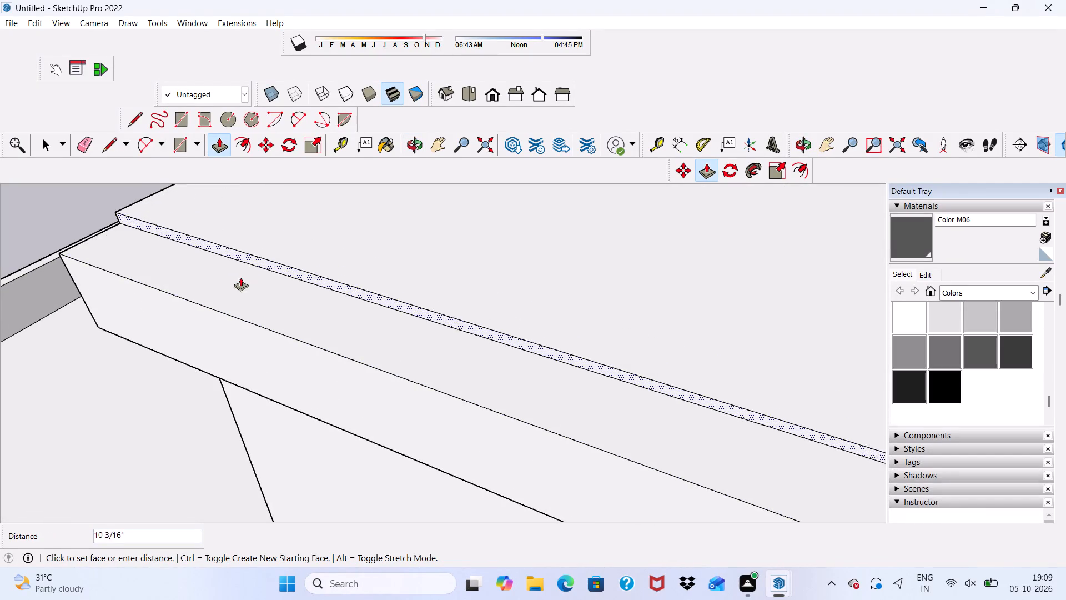
pyautogui.click(228, 334)
# Push/Pull the front end face of the rooftop block's projecting side strip forward by 1' 7 9/16".
pyautogui.scroll(-1, 223, 324)
pyautogui.scroll(1, 223, 324)
pyautogui.scroll(-6, 223, 324)
pyautogui.scroll(1, 219, 292)
pyautogui.scroll(-1, 228, 299)
pyautogui.moveTo(416, 322); pyautogui.dragTo(386, 287, button='middle')
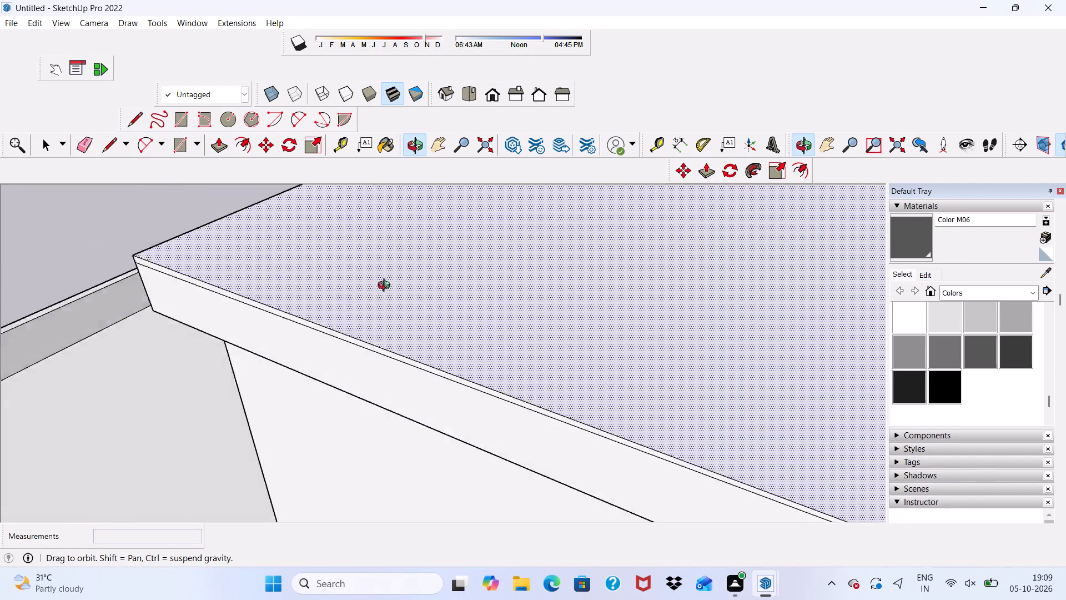
pyautogui.moveTo(386, 287); pyautogui.dragTo(204, 176, button='middle')
pyautogui.scroll(-4, 207, 187)
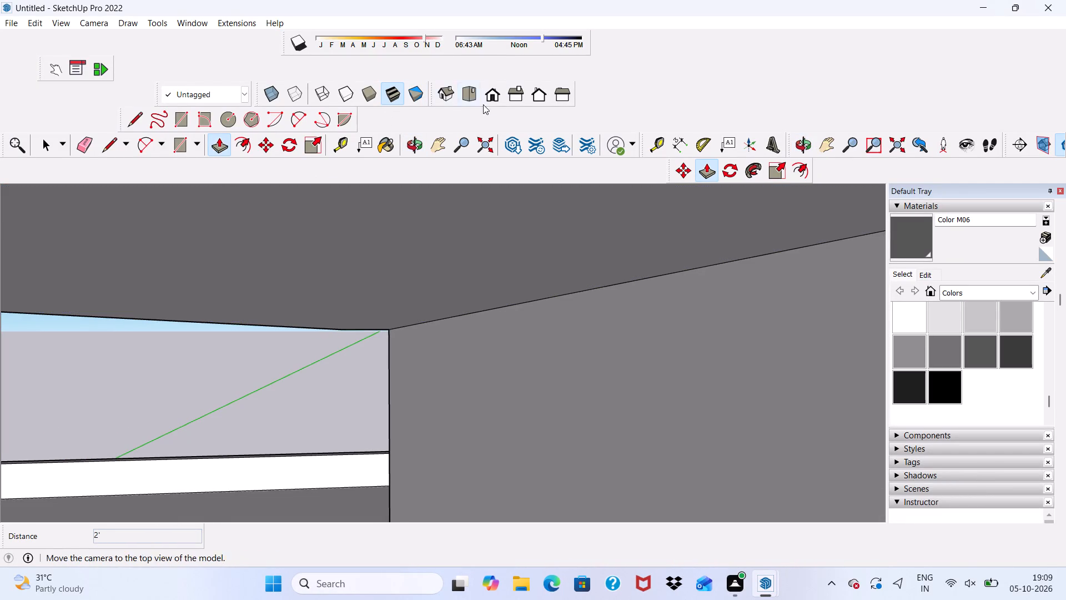
pyautogui.click(490, 96)
pyautogui.scroll(-4, 470, 235)
pyautogui.scroll(1, 486, 276)
pyautogui.scroll(-2, 471, 267)
pyautogui.scroll(1, 470, 274)
pyautogui.scroll(-8, 472, 279)
pyautogui.scroll(1, 455, 272)
pyautogui.scroll(-4, 457, 278)
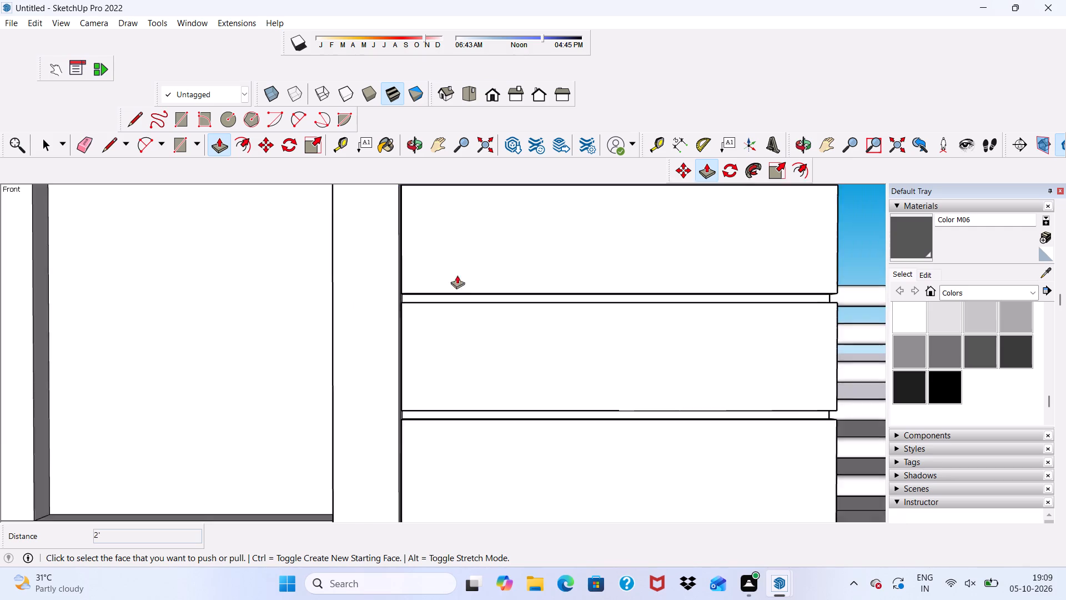
pyautogui.scroll(-20, 457, 275)
pyautogui.moveTo(413, 272); pyautogui.dragTo(480, 362, button='middle')
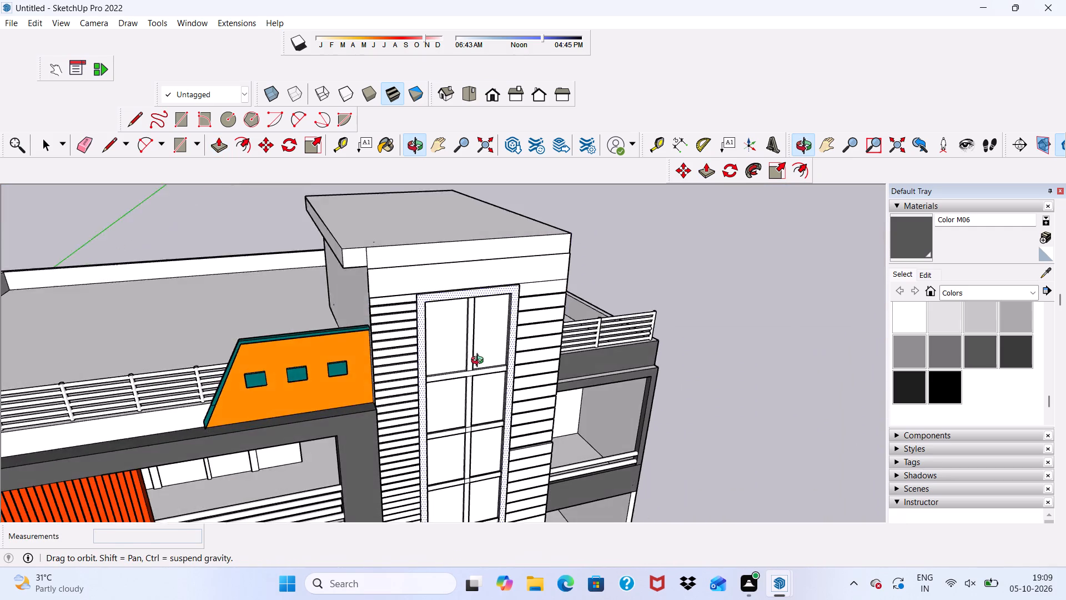
pyautogui.moveTo(480, 362); pyautogui.dragTo(474, 363, button='middle')
pyautogui.scroll(9, 351, 249)
pyautogui.click(363, 262)
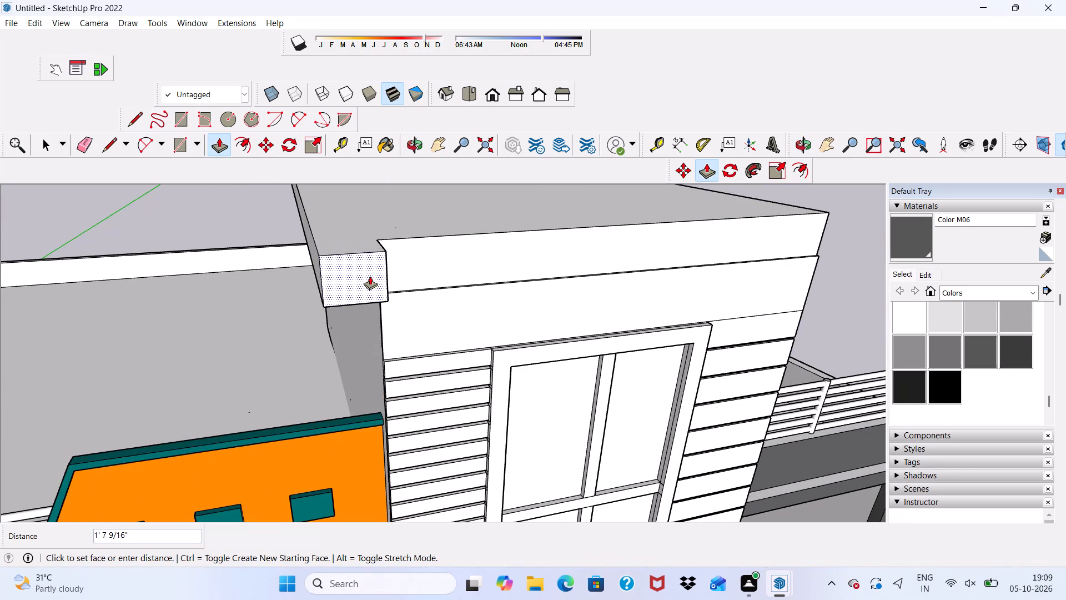
pyautogui.click(370, 276)
# Push/Pull the inner side face of the strip's forward extension about 20' 6" across the block's front and past its far side wall.
pyautogui.moveTo(386, 261); pyautogui.dragTo(261, 247, button='middle')
pyautogui.scroll(3, 302, 240)
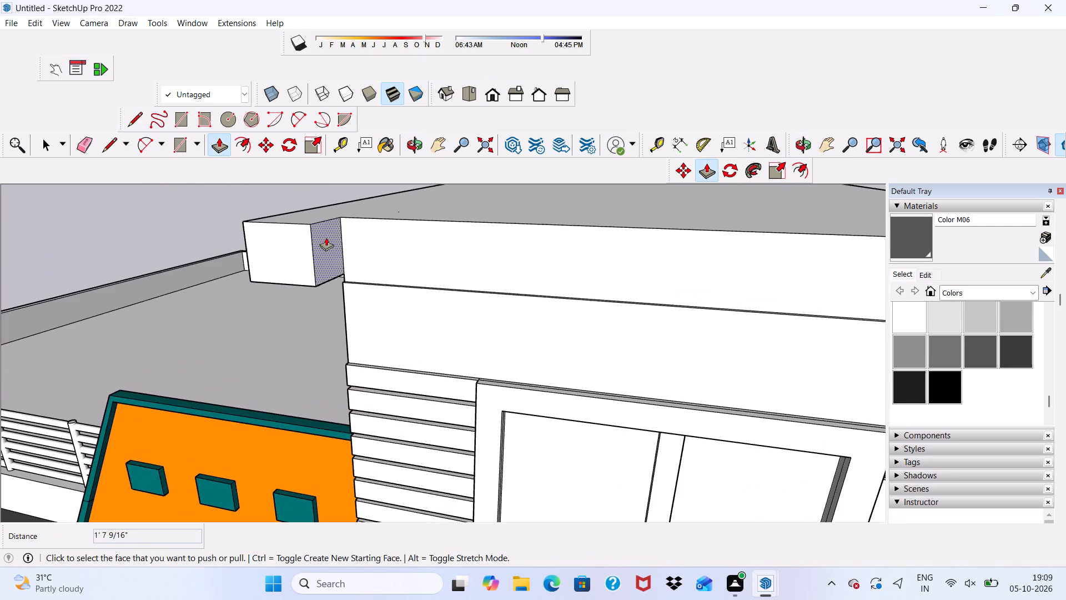
pyautogui.click(326, 237)
pyautogui.scroll(-9, 472, 253)
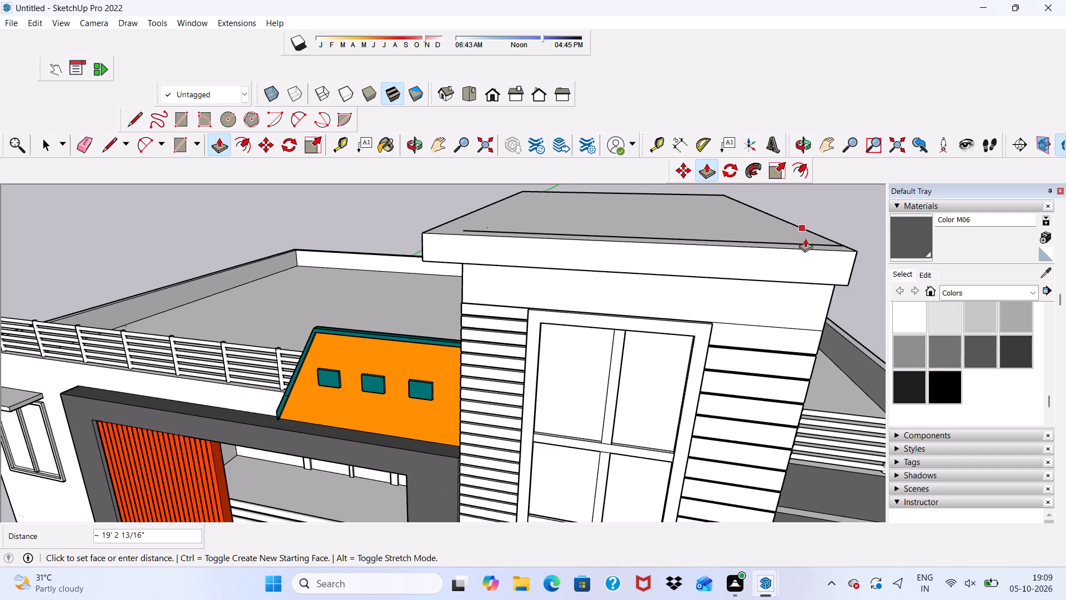
pyautogui.scroll(4, 814, 253)
pyautogui.moveTo(855, 253); pyautogui.dragTo(759, 257, button='middle')
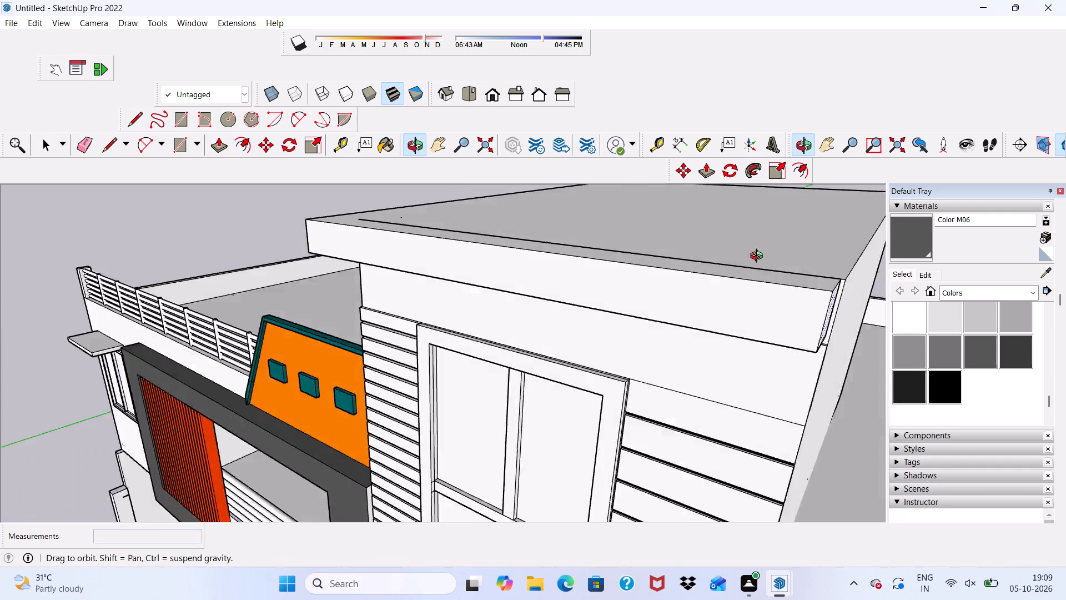
pyautogui.moveTo(759, 257); pyautogui.dragTo(574, 239, button='middle')
pyautogui.scroll(1, 363, 290)
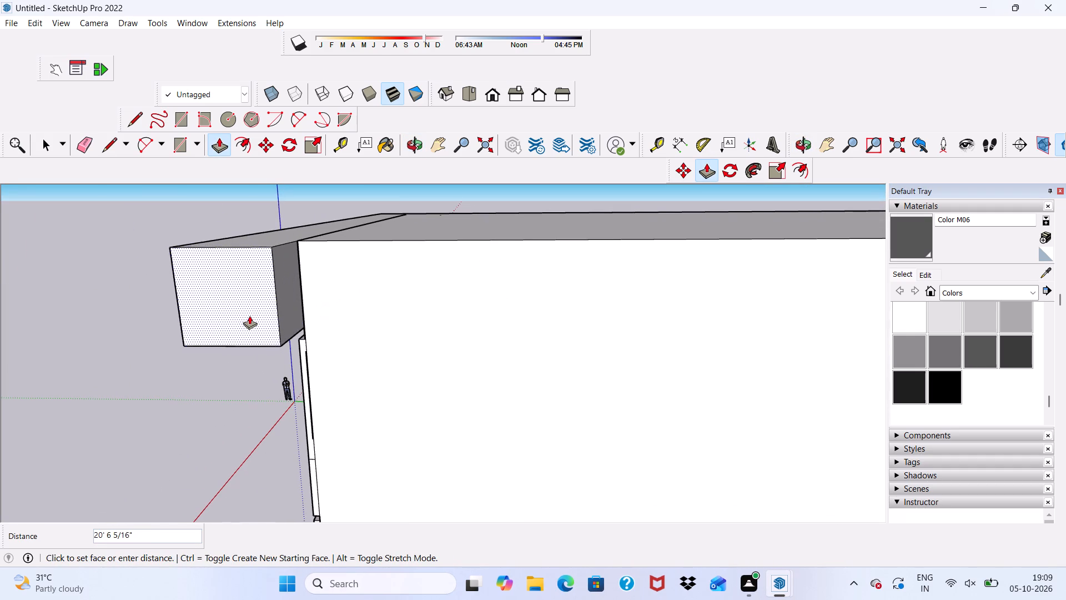
pyautogui.click(245, 317)
# Push/Pull the rear-facing face of the front overhang 35' 4 9/16" along the block's far side wall, past its rear wall.
pyautogui.scroll(2, 291, 305)
pyautogui.click(286, 301)
pyautogui.scroll(-4, 270, 293)
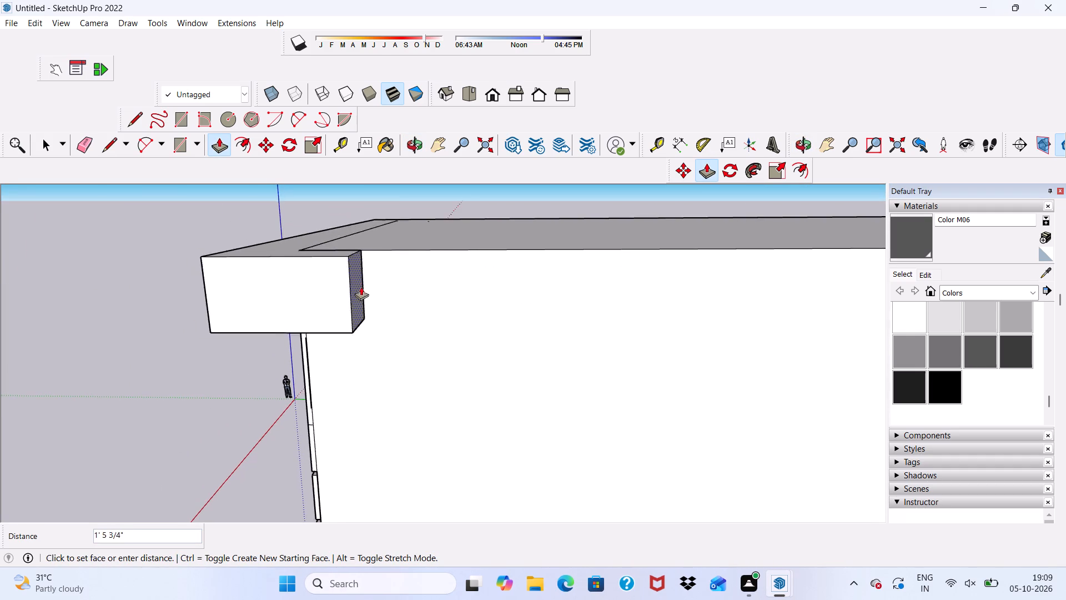
pyautogui.scroll(-14, 361, 287)
pyautogui.scroll(1, 362, 261)
pyautogui.scroll(-9, 362, 261)
pyautogui.scroll(4, 600, 343)
pyautogui.moveTo(617, 336); pyautogui.dragTo(402, 389, button='middle')
pyautogui.scroll(5, 324, 356)
pyautogui.moveTo(253, 339); pyautogui.dragTo(158, 347, button='middle')
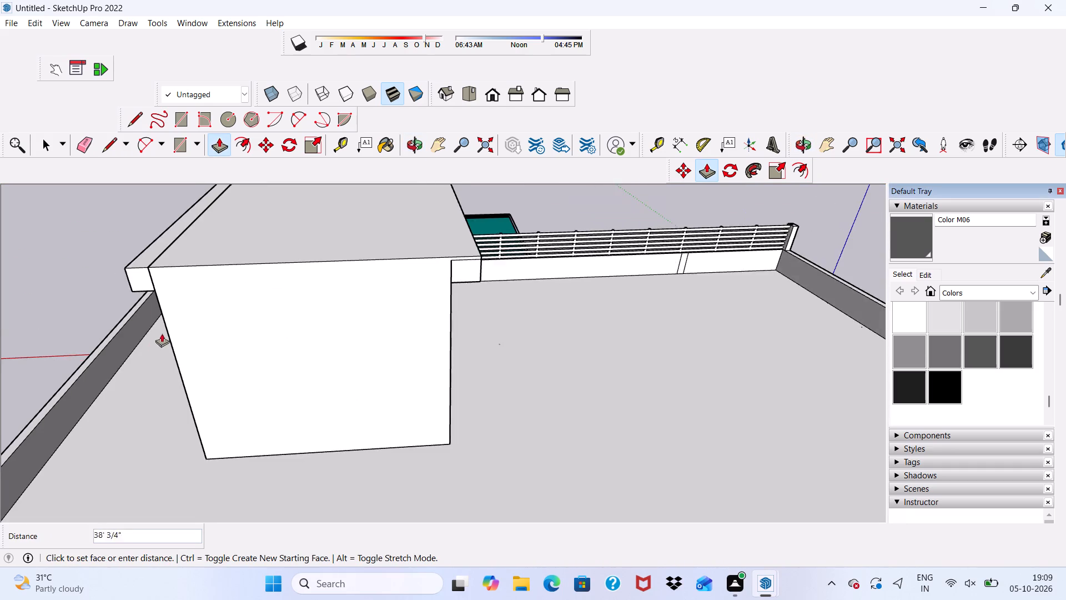
pyautogui.scroll(4, 142, 309)
pyautogui.click(140, 297)
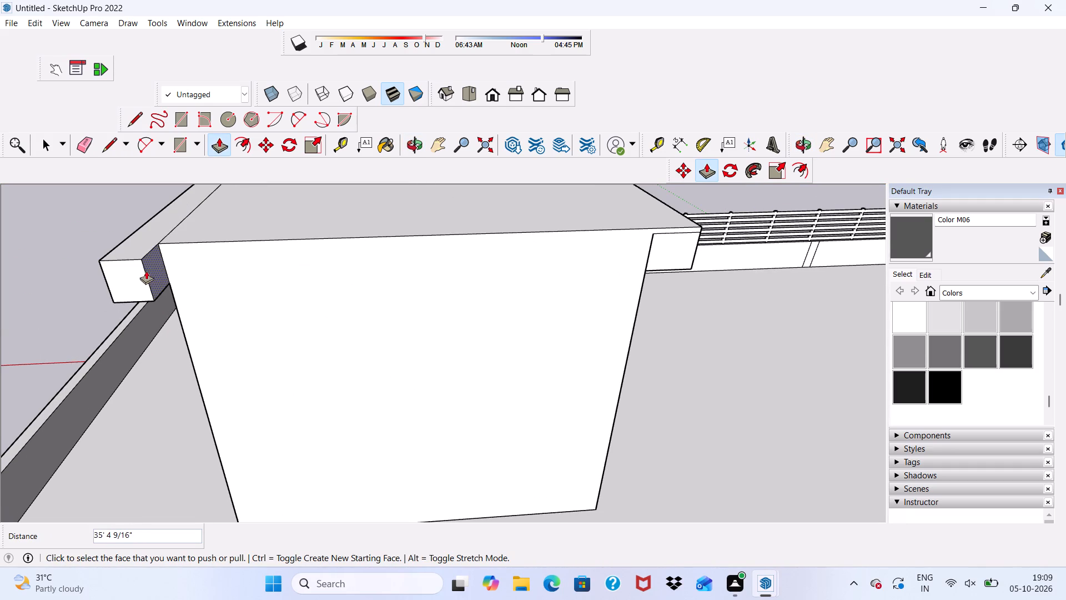
# Push/Pull the inner side face of the far side strip about 21' 3" along the block's rear wall to the terrace-side corner.
pyautogui.click(155, 265)
pyautogui.scroll(-1, 701, 292)
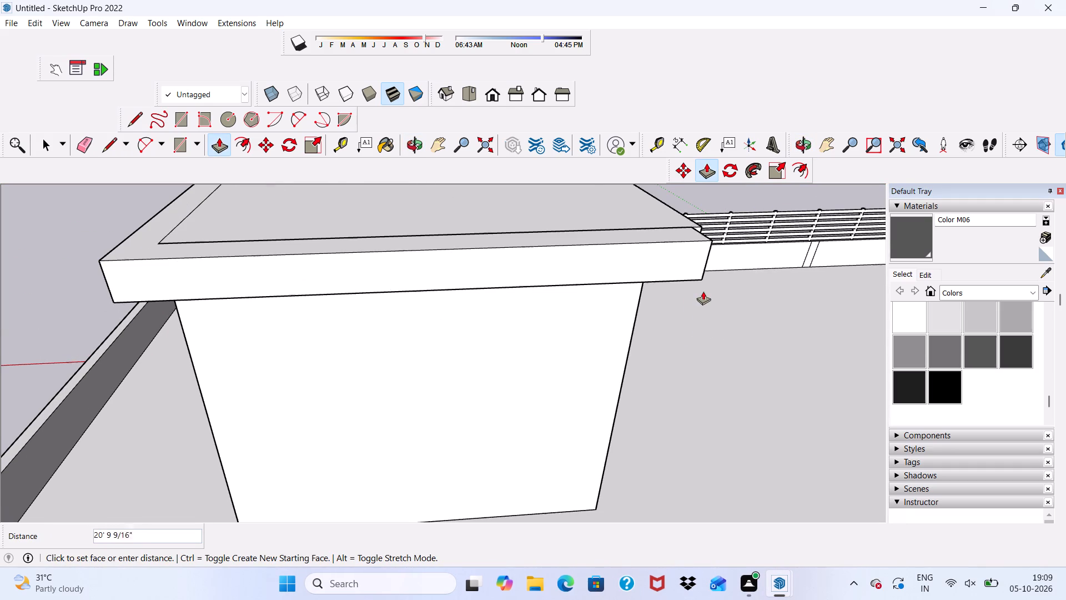
pyautogui.scroll(-1, 703, 291)
pyautogui.moveTo(703, 291); pyautogui.dragTo(512, 324, button='middle')
pyautogui.scroll(3, 257, 356)
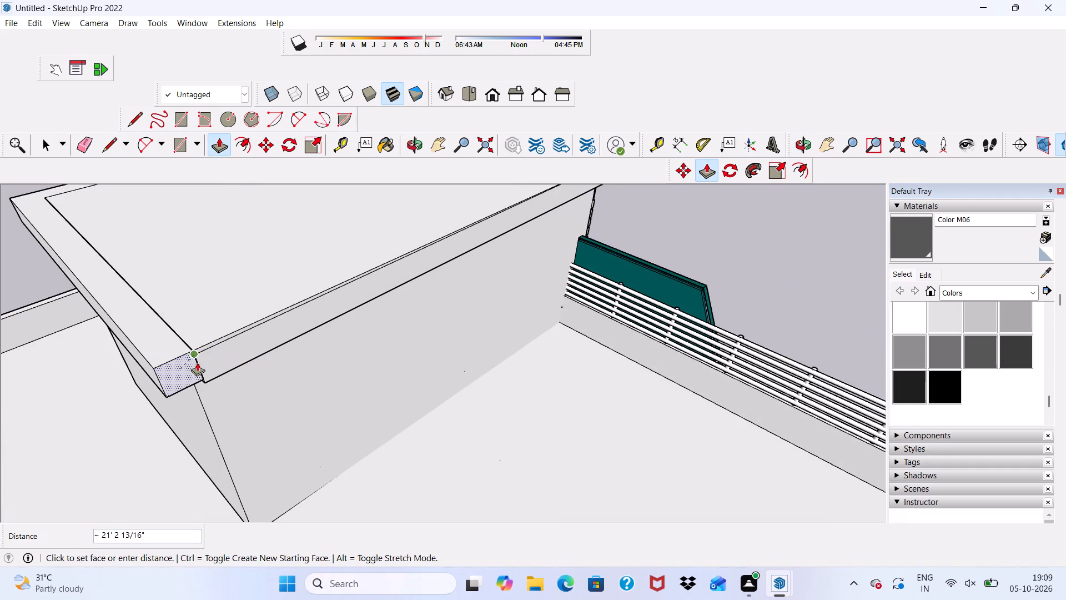
pyautogui.click(195, 358)
# Push/Pull the thin end face left below the rear roof edge at the terrace-side corner outward by about 1' 7 5/16".
pyautogui.scroll(-6, 194, 352)
pyautogui.moveTo(233, 358); pyautogui.dragTo(40, 296, button='middle')
pyautogui.scroll(5, 155, 236)
pyautogui.moveTo(225, 226); pyautogui.dragTo(439, 261, button='middle')
pyautogui.scroll(4, 445, 265)
pyautogui.moveTo(459, 304); pyautogui.dragTo(460, 289, button='middle')
pyautogui.scroll(4, 450, 256)
pyautogui.click(444, 237)
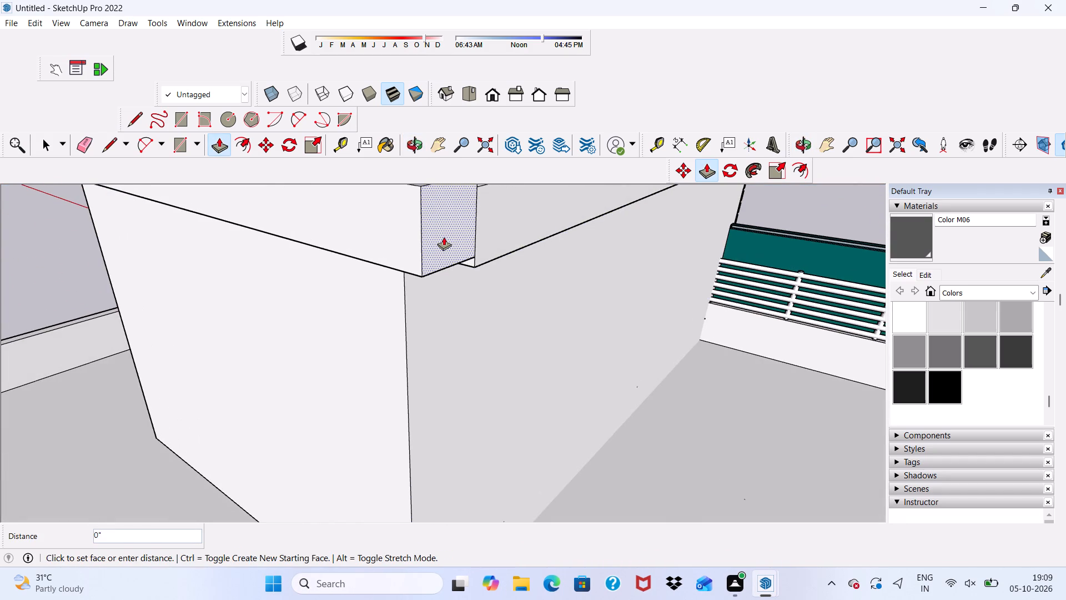
pyautogui.press('space')
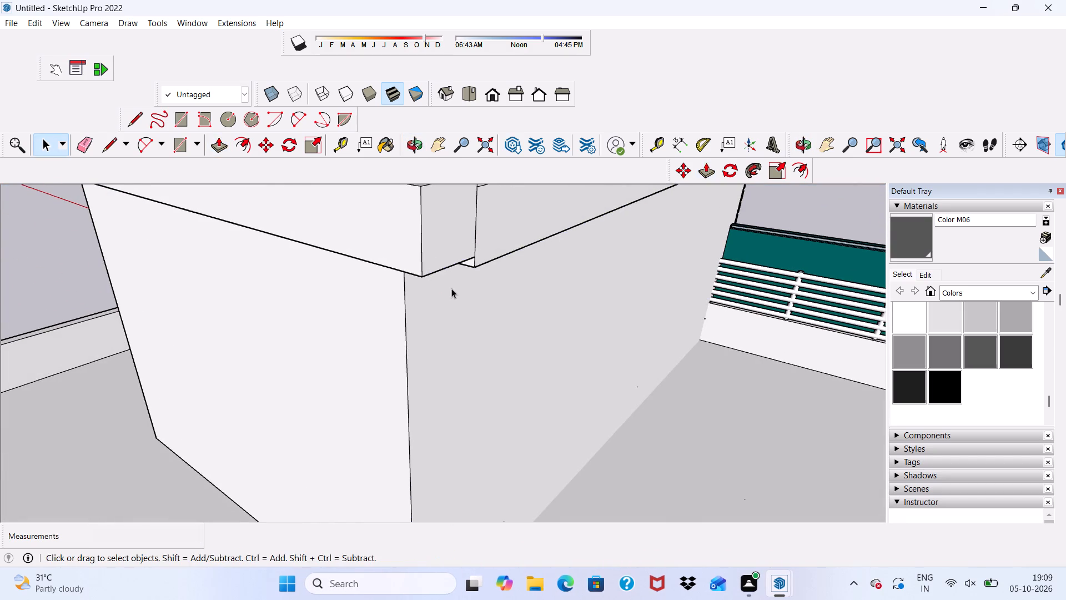
pyautogui.moveTo(451, 288); pyautogui.dragTo(440, 225, button='middle')
pyautogui.scroll(4, 442, 230)
pyautogui.click(435, 248)
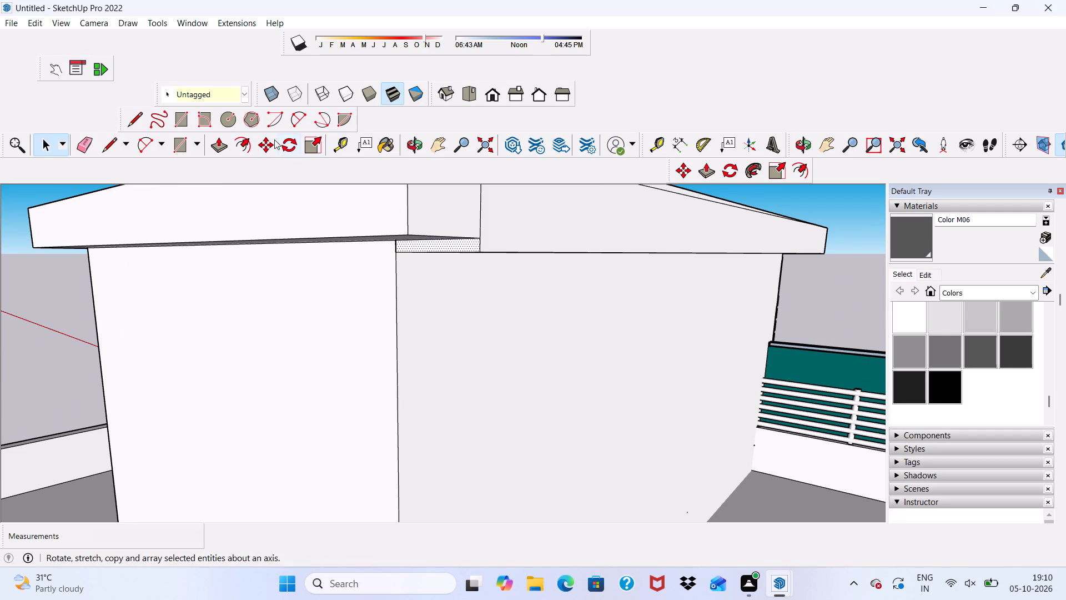
pyautogui.click(223, 146)
pyautogui.scroll(2, 475, 273)
pyautogui.click(429, 241)
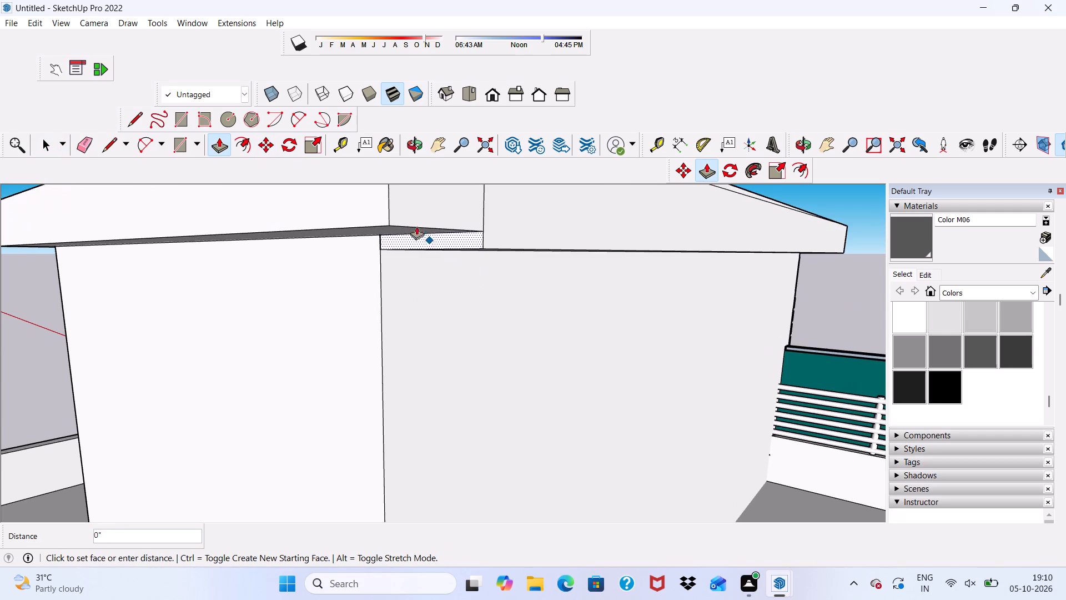
pyautogui.click(374, 211)
# Erase the leftover seam edges on the roof slab's top and terrace-side face near the rear corner.
pyautogui.scroll(-6, 374, 211)
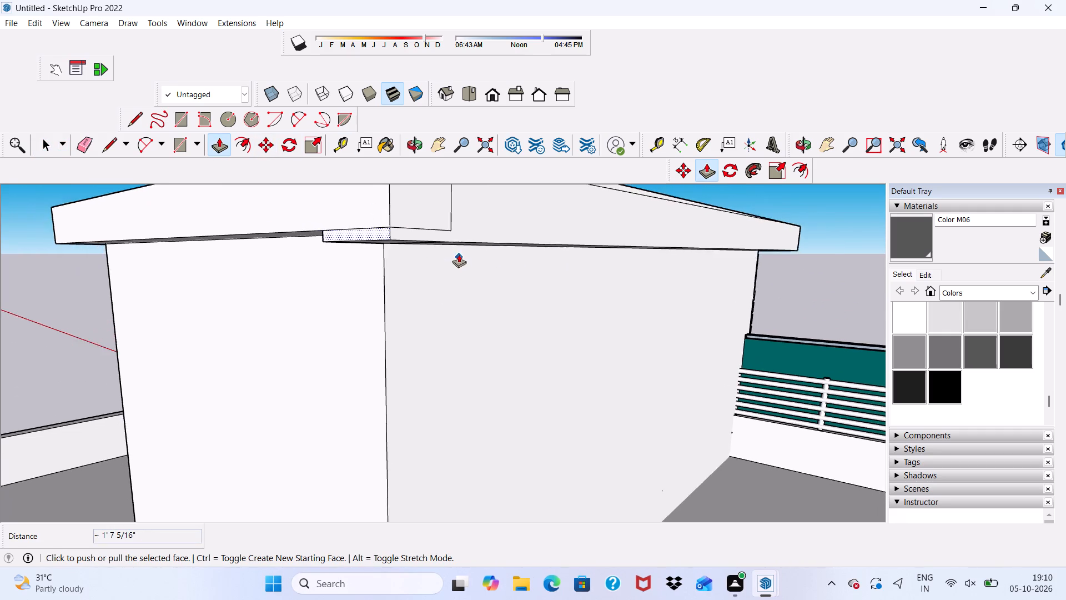
pyautogui.scroll(-4, 459, 254)
pyautogui.moveTo(472, 278); pyautogui.dragTo(465, 352, button='middle')
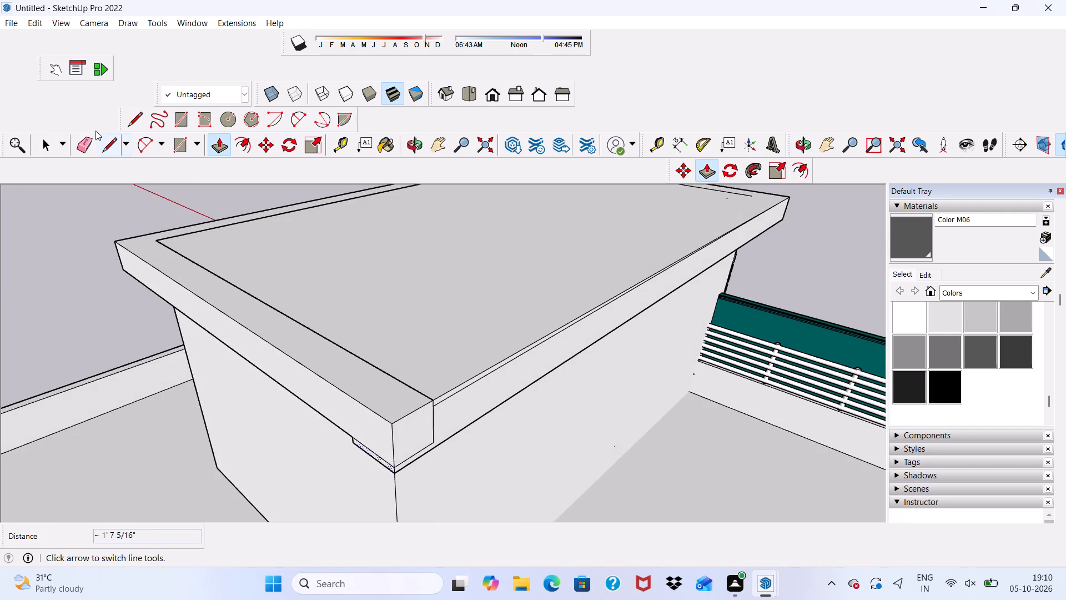
pyautogui.click(90, 142)
pyautogui.moveTo(254, 311); pyautogui.dragTo(256, 293)
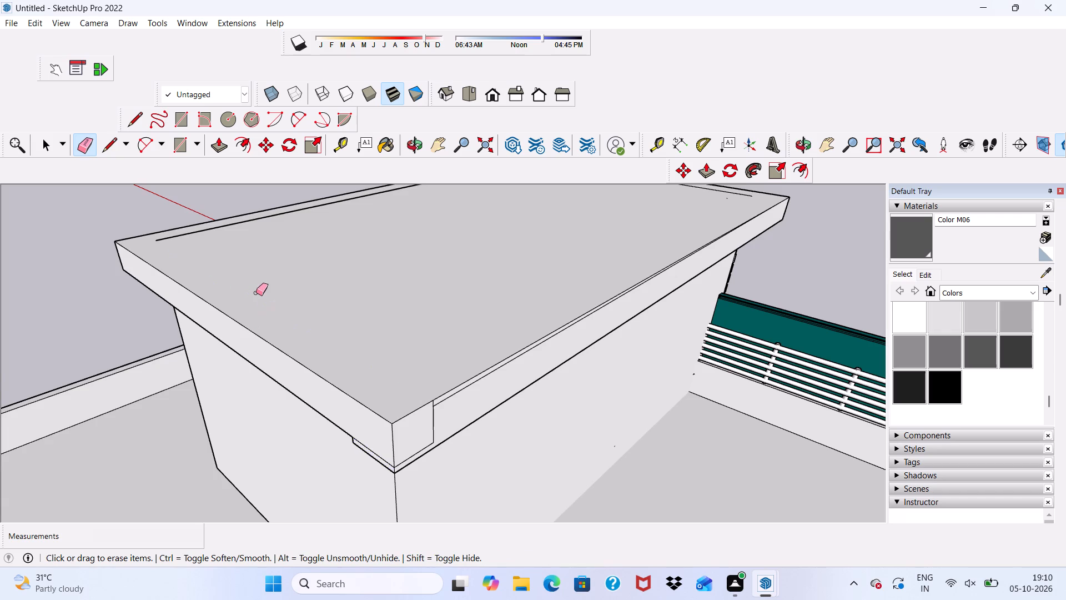
pyautogui.scroll(2, 256, 293)
pyautogui.scroll(-3, 314, 346)
pyautogui.moveTo(447, 433); pyautogui.dragTo(476, 429)
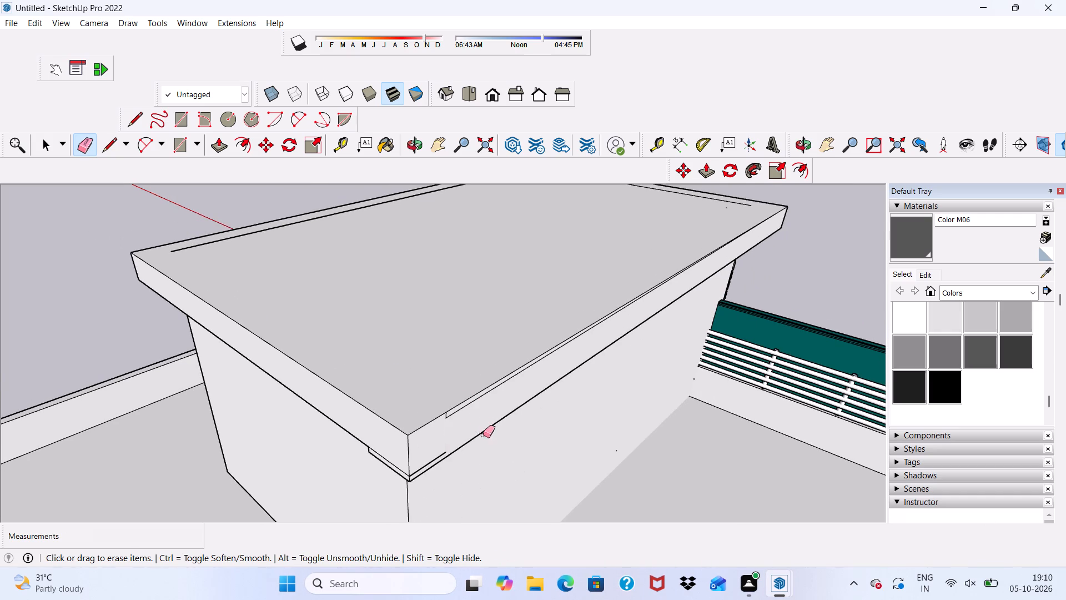
pyautogui.scroll(10, 454, 404)
pyautogui.moveTo(462, 411); pyautogui.dragTo(470, 425)
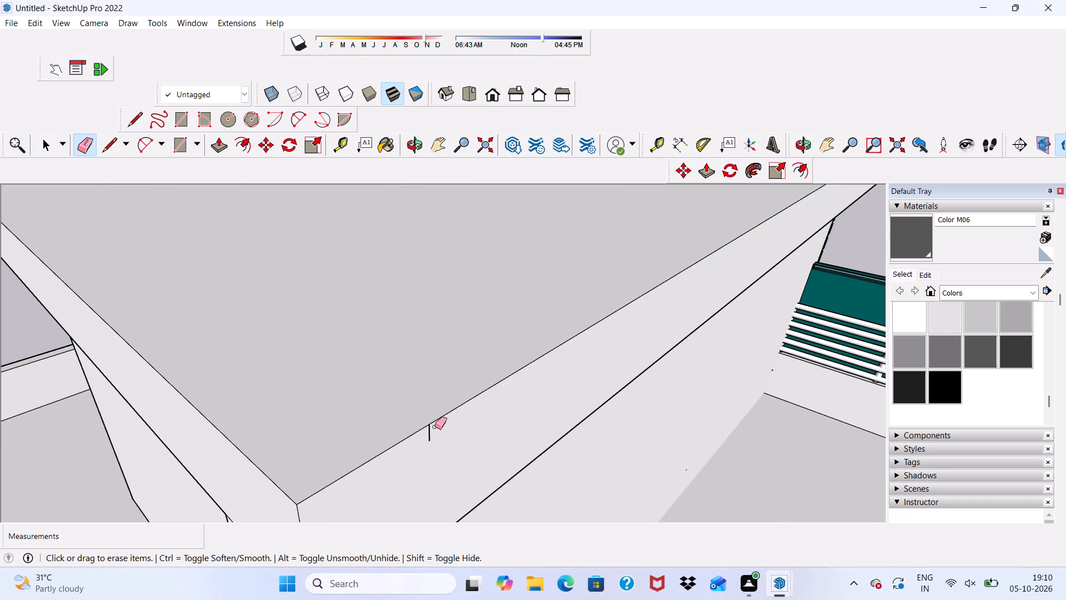
pyautogui.click(430, 433)
# Erase the leftover lower band lines on both outer faces of the roof slab's rear terrace-side corner, keeping the corner edge.
pyautogui.scroll(-10, 395, 393)
pyautogui.scroll(10, 425, 422)
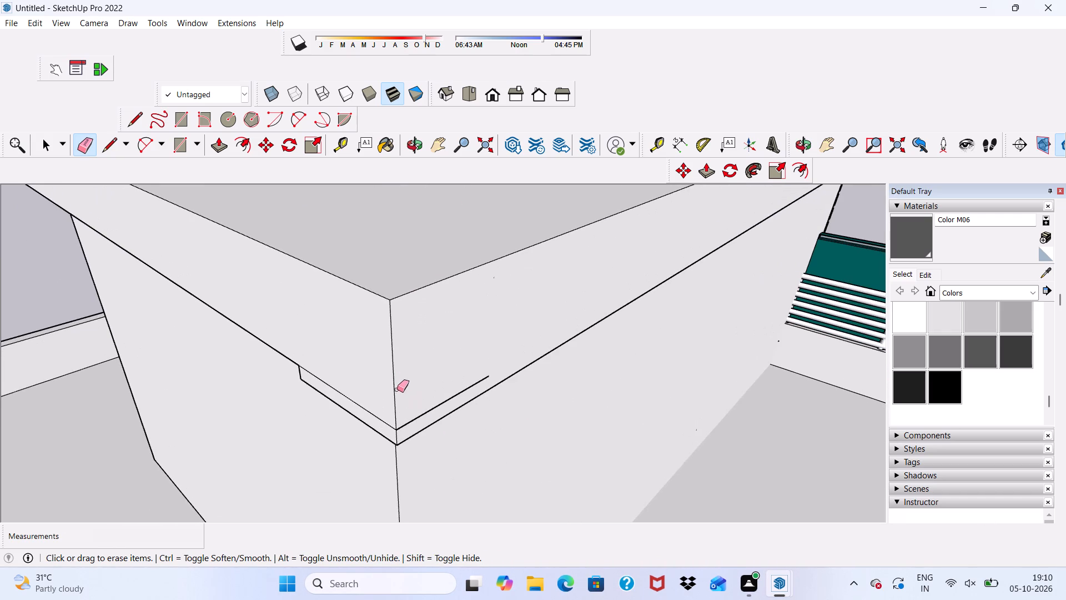
pyautogui.moveTo(405, 386); pyautogui.dragTo(433, 434)
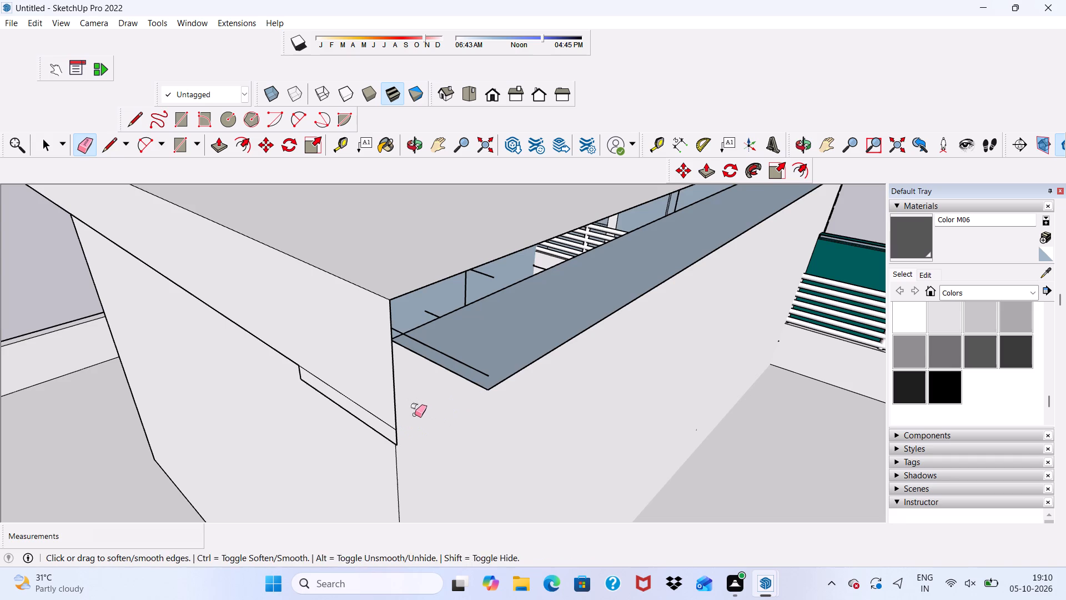
pyautogui.hotkey('ctrl', 'z')
pyautogui.scroll(3, 435, 407)
pyautogui.scroll(-3, 436, 405)
pyautogui.scroll(2, 434, 409)
pyautogui.click(431, 409)
pyautogui.click(316, 391)
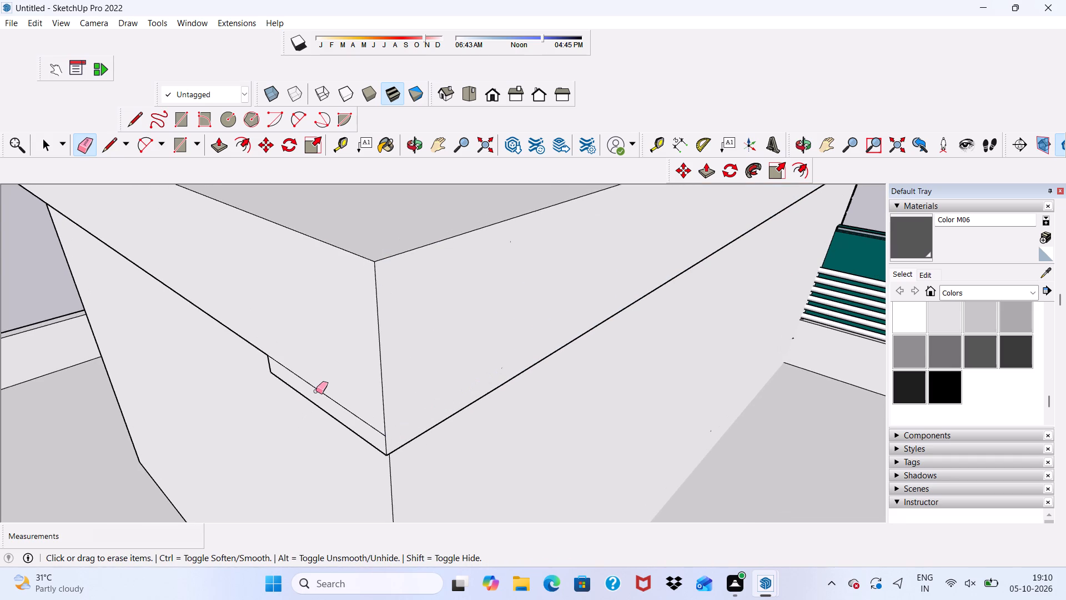
pyautogui.moveTo(318, 389); pyautogui.dragTo(319, 398)
# Erase the remaining seam lines on the roof slab's top surface, along the far side and along the front.
pyautogui.scroll(-16, 286, 356)
pyautogui.moveTo(323, 316); pyautogui.dragTo(400, 353, button='middle')
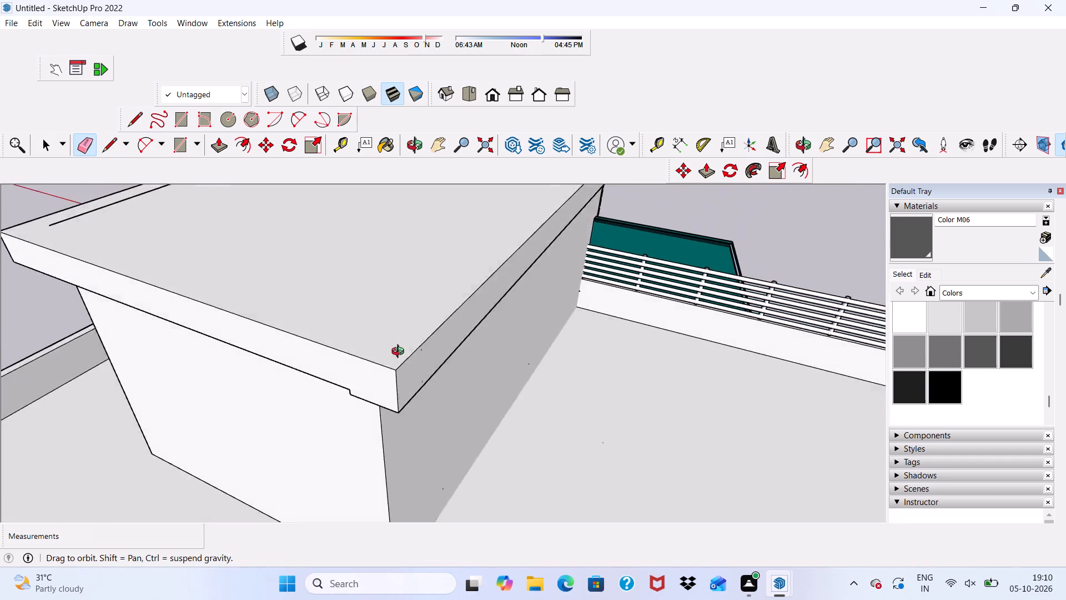
pyautogui.moveTo(400, 353); pyautogui.dragTo(501, 384, button='middle')
pyautogui.scroll(1, 0, 247)
pyautogui.scroll(-7, 31, 268)
pyautogui.scroll(1, 439, 352)
pyautogui.scroll(2, 67, 280)
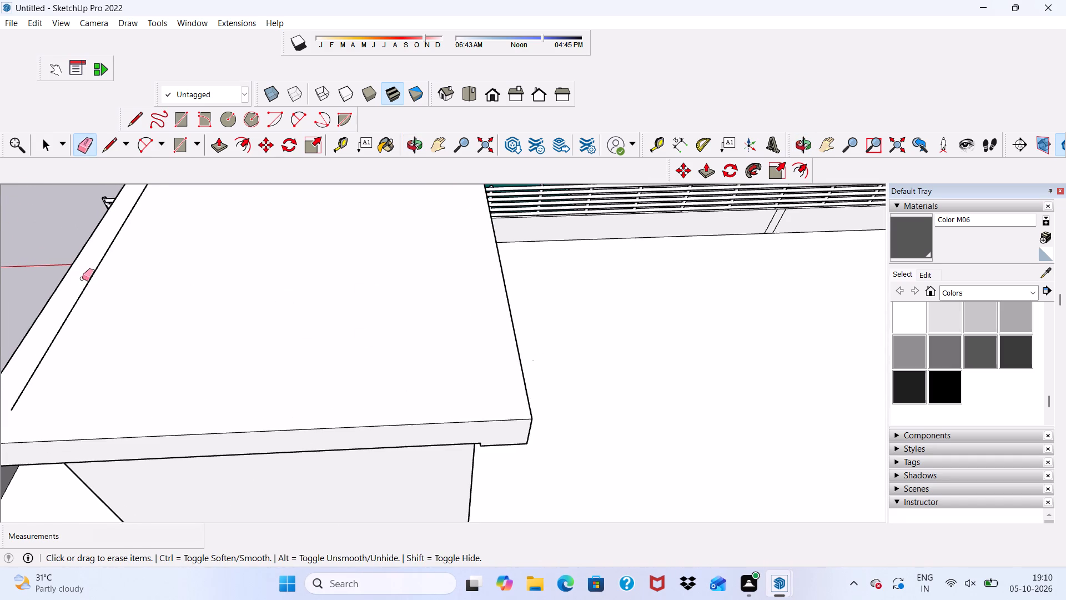
pyautogui.moveTo(82, 278); pyautogui.dragTo(115, 301)
pyautogui.scroll(-9, 90, 289)
pyautogui.scroll(1, 169, 339)
pyautogui.scroll(-1, 185, 357)
pyautogui.scroll(1, 236, 263)
pyautogui.scroll(-2, 242, 287)
pyautogui.scroll(2, 254, 321)
pyautogui.scroll(-5, 259, 336)
pyautogui.scroll(1, 266, 381)
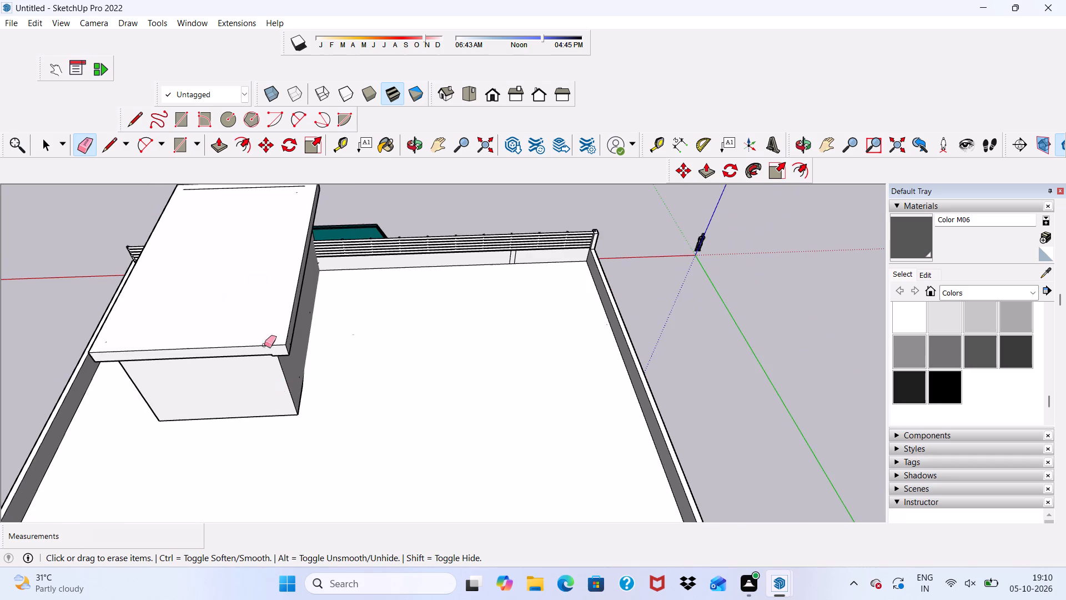
pyautogui.scroll(-8, 218, 269)
pyautogui.scroll(11, 204, 236)
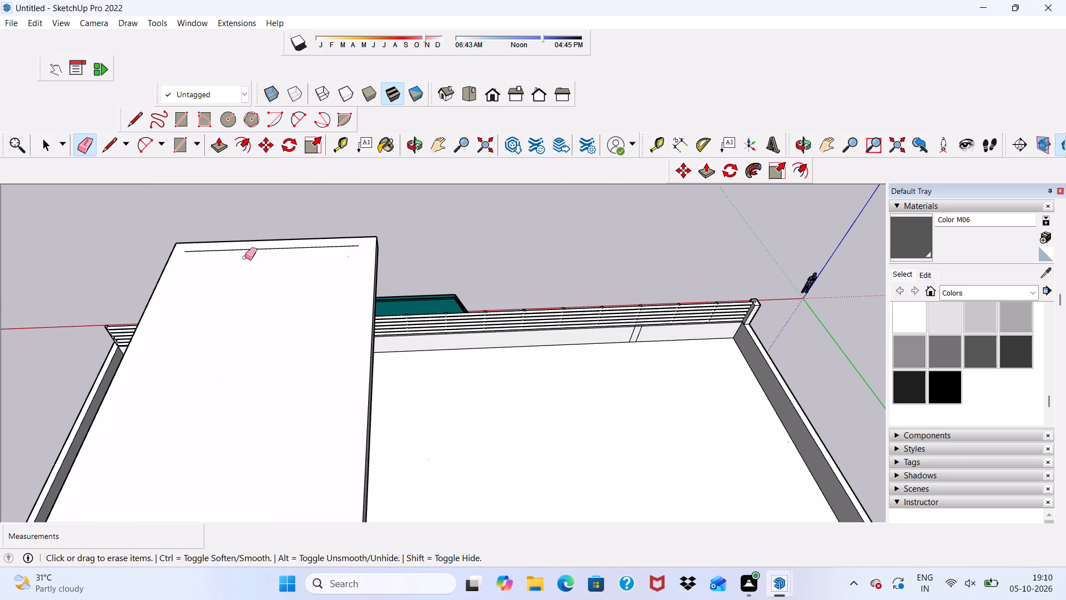
pyautogui.click(248, 252)
# Push/Pull the face beneath the rooftop block's front roof edge by about 1' 7 3/16" to meet the slab edge.
pyautogui.scroll(-9, 231, 261)
pyautogui.moveTo(411, 257); pyautogui.dragTo(187, 237, button='middle')
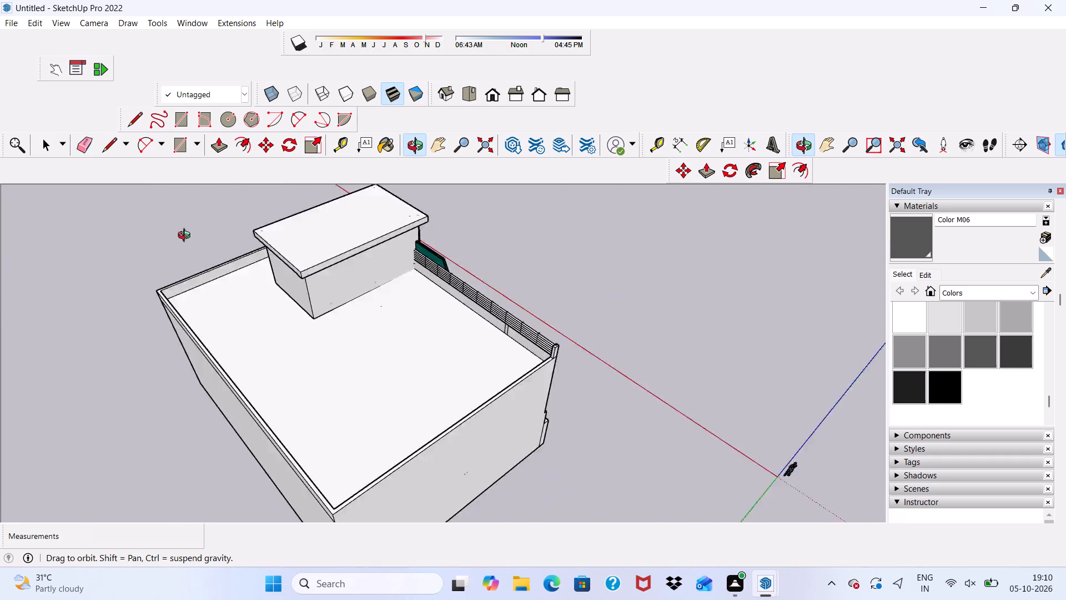
pyautogui.moveTo(187, 237); pyautogui.dragTo(0, 167, button='middle')
pyautogui.scroll(4, 590, 263)
pyautogui.scroll(-1, 587, 262)
pyautogui.moveTo(584, 263); pyautogui.dragTo(94, 215, button='middle')
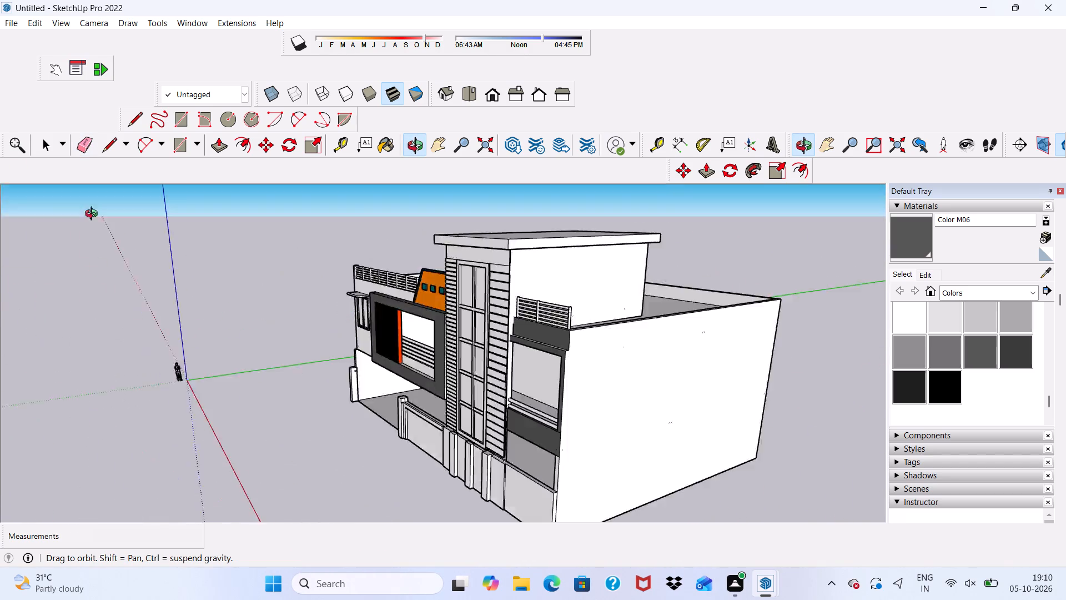
pyautogui.moveTo(94, 215); pyautogui.dragTo(286, 181, button='middle')
pyautogui.scroll(4, 422, 268)
pyautogui.moveTo(549, 236); pyautogui.dragTo(542, 147, button='middle')
pyautogui.scroll(2, 543, 151)
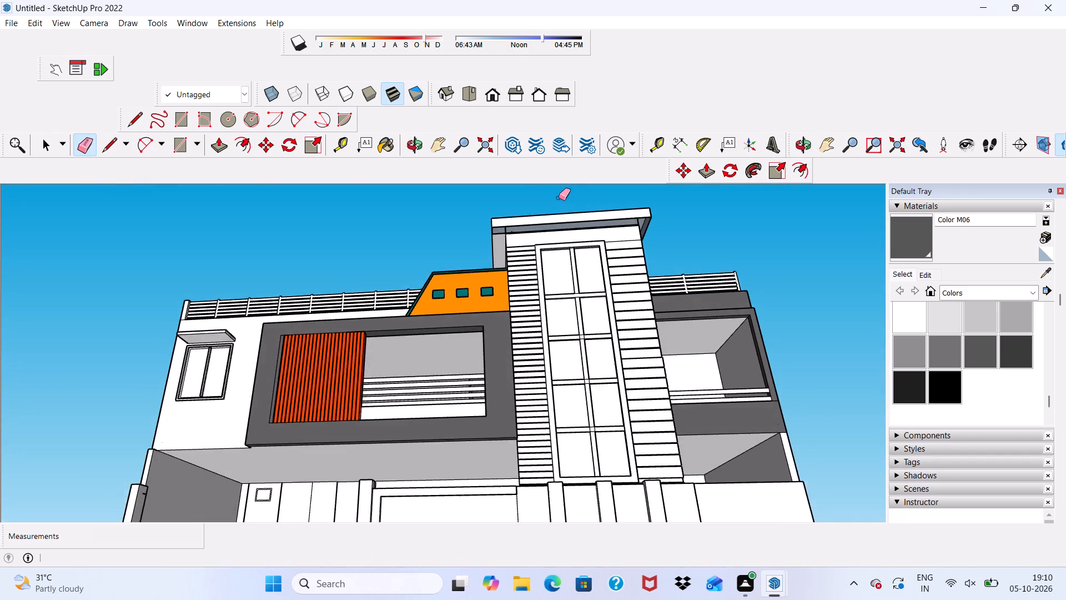
pyautogui.scroll(15, 559, 198)
pyautogui.press('space')
pyautogui.click(513, 219)
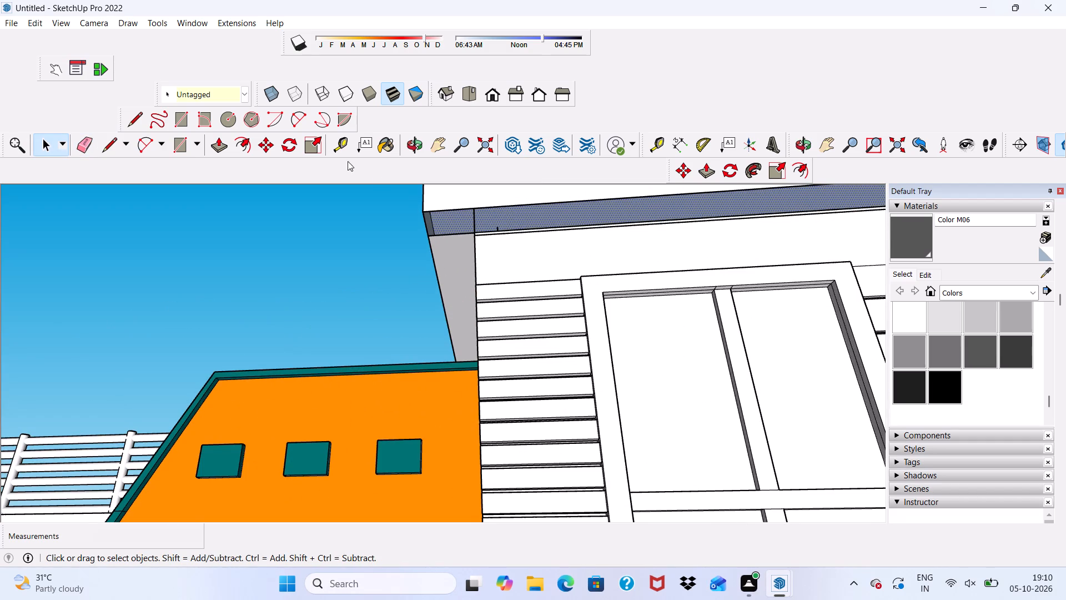
pyautogui.click(216, 142)
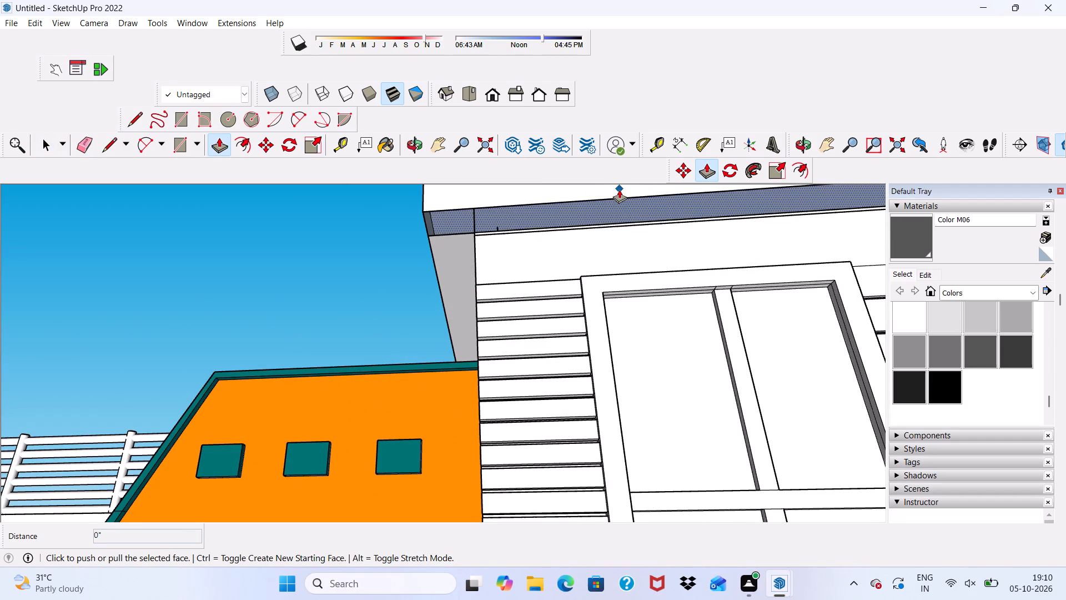
pyautogui.click(616, 213)
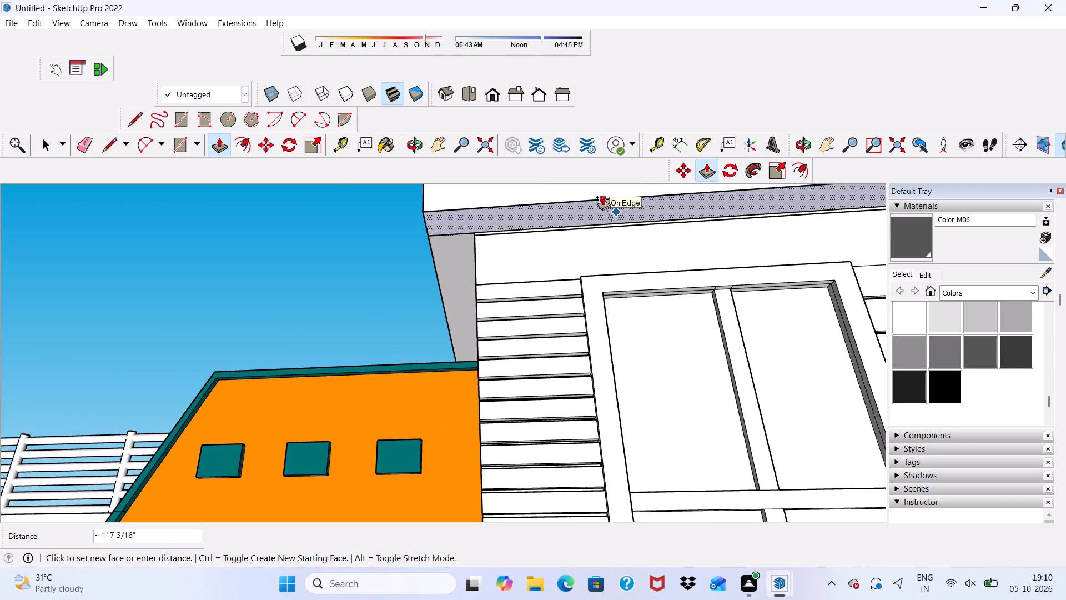
pyautogui.click(603, 197)
# Erase the leftover edge on the underside of the front roof overhang at the corner beside the orange parapet.
pyautogui.scroll(-7, 454, 224)
pyautogui.scroll(1, 438, 230)
pyautogui.scroll(-1, 446, 234)
pyautogui.moveTo(449, 236); pyautogui.dragTo(358, 356, button='middle')
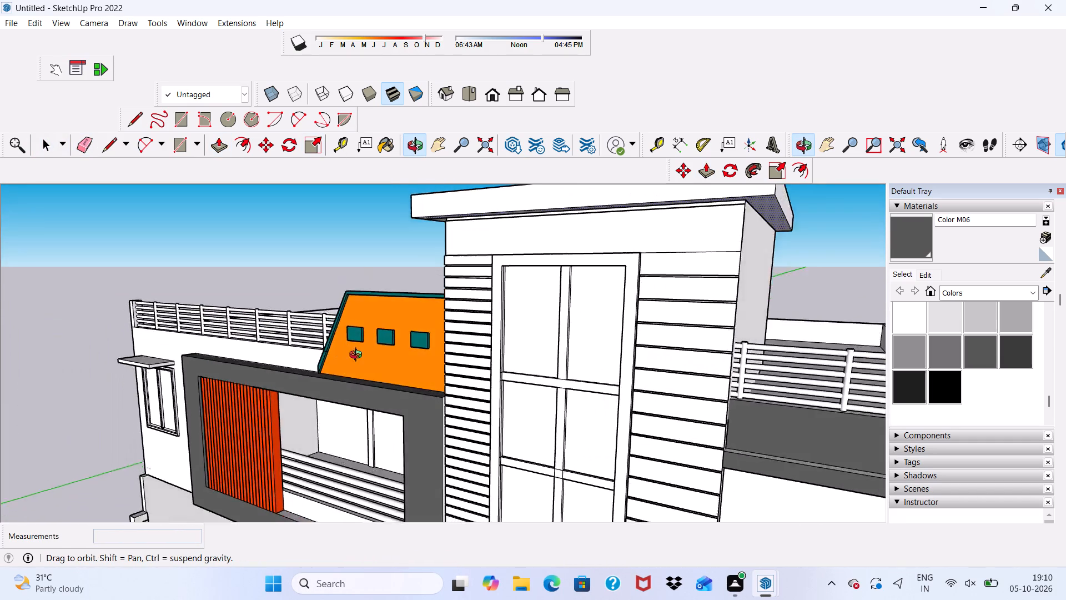
pyautogui.moveTo(358, 356); pyautogui.dragTo(391, 335, button='middle')
pyautogui.press('space')
pyautogui.scroll(2, 444, 201)
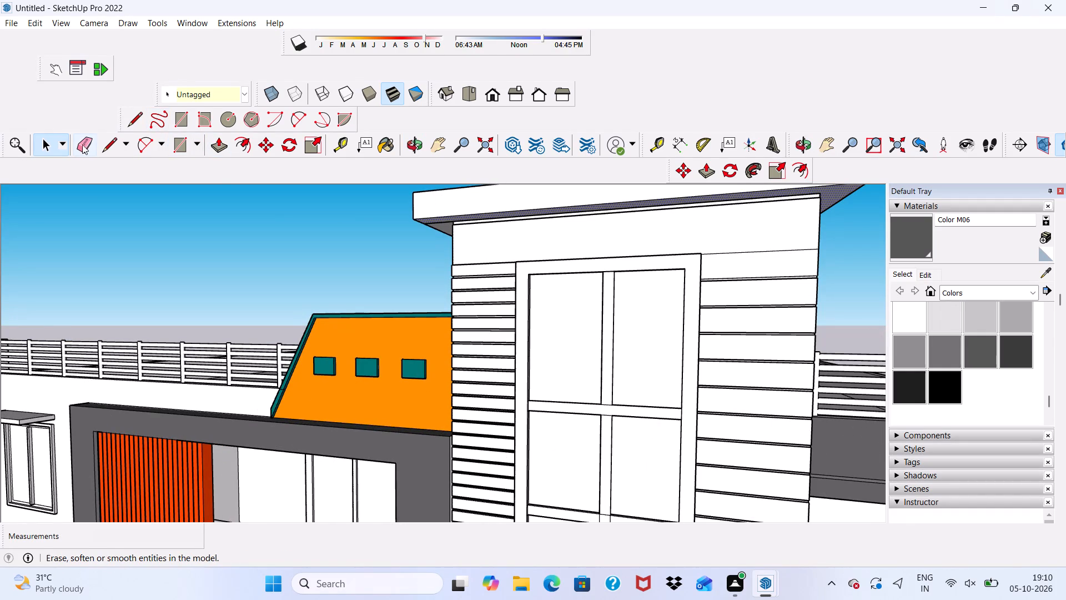
pyautogui.click(80, 142)
pyautogui.moveTo(366, 239); pyautogui.dragTo(426, 198, button='middle')
pyautogui.scroll(5, 466, 221)
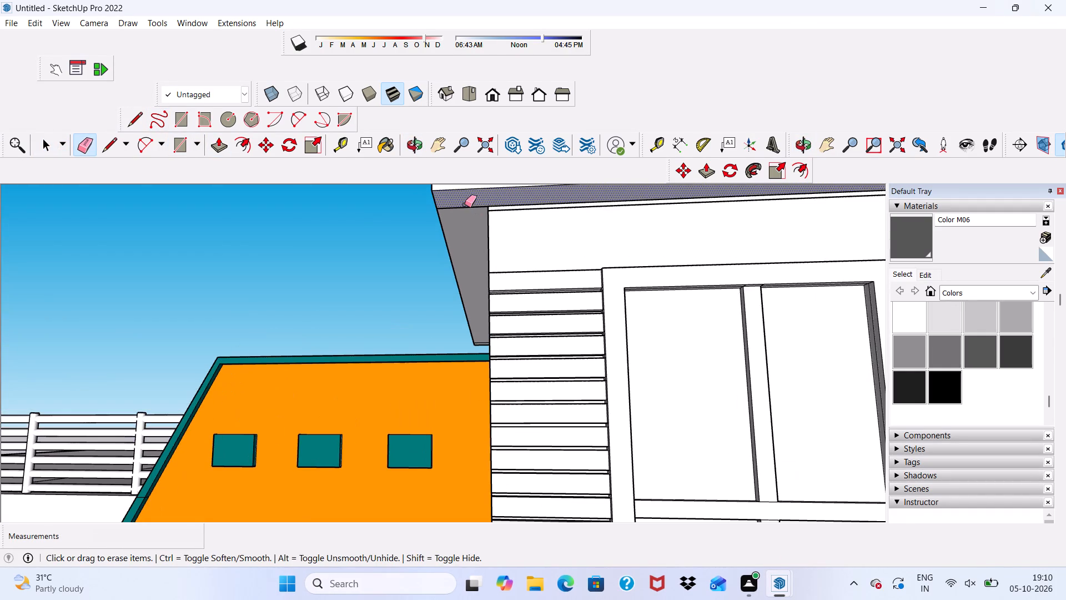
pyautogui.click(465, 204)
# Examine the projecting roof of the rooftop block and the whole front elevation from several angles.
pyautogui.scroll(-4, 465, 207)
pyautogui.press('space')
pyautogui.scroll(1, 446, 226)
pyautogui.scroll(-3, 446, 226)
pyautogui.moveTo(469, 253); pyautogui.dragTo(550, 329, button='middle')
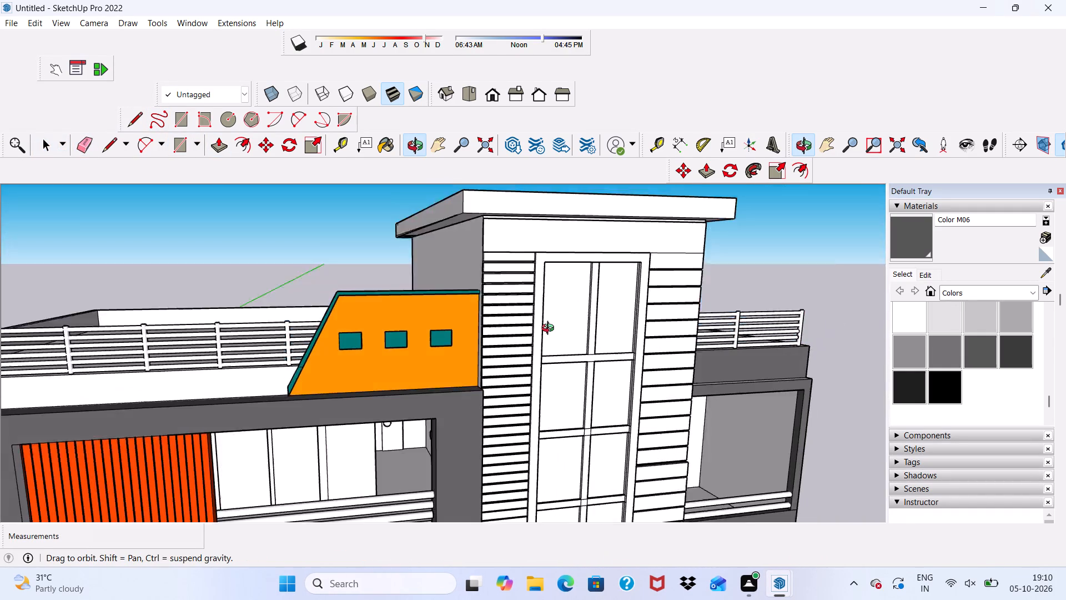
pyautogui.moveTo(550, 329); pyautogui.dragTo(506, 281, button='middle')
pyautogui.press('space')
pyautogui.scroll(-5, 486, 291)
pyautogui.scroll(-4, 551, 261)
pyautogui.moveTo(560, 276); pyautogui.dragTo(561, 276, button='middle')
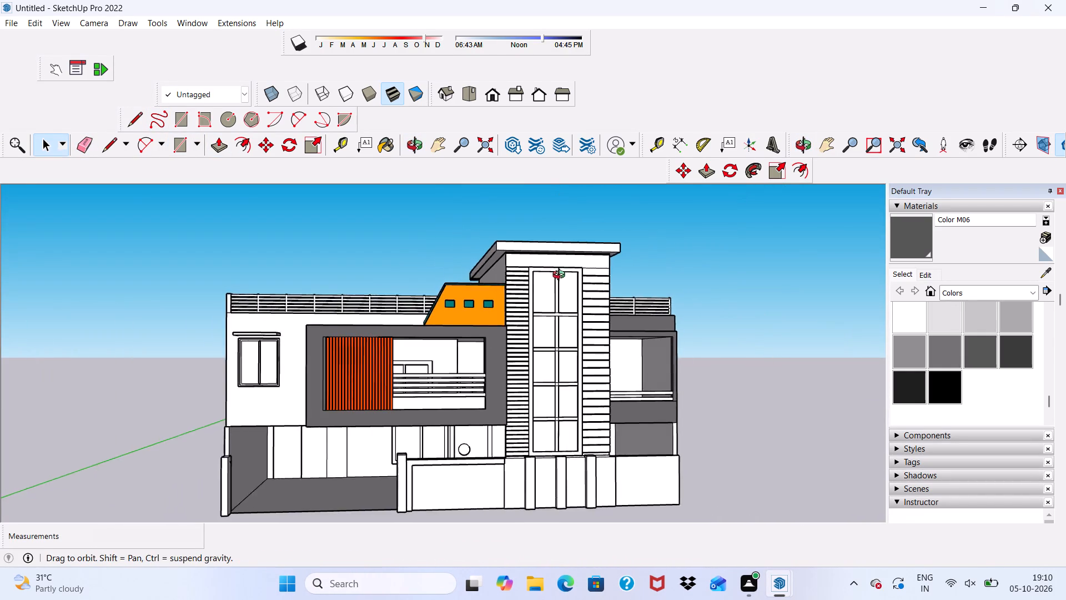
pyautogui.moveTo(561, 276); pyautogui.dragTo(535, 286, button='middle')
pyautogui.scroll(9, 539, 278)
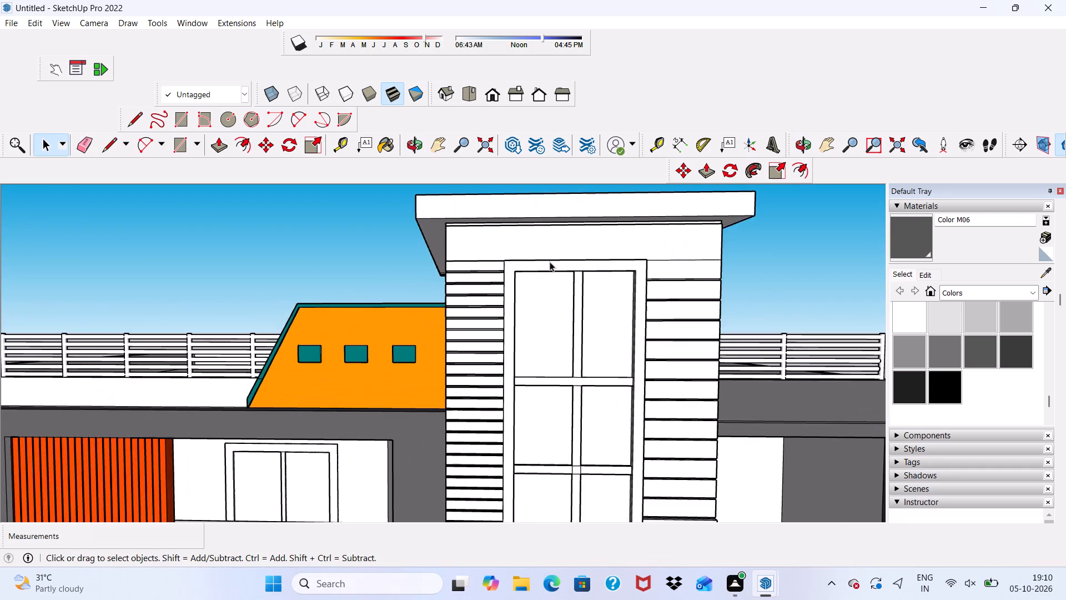
pyautogui.scroll(3, 556, 259)
pyautogui.scroll(-11, 565, 253)
pyautogui.moveTo(591, 293); pyautogui.dragTo(591, 286, button='middle')
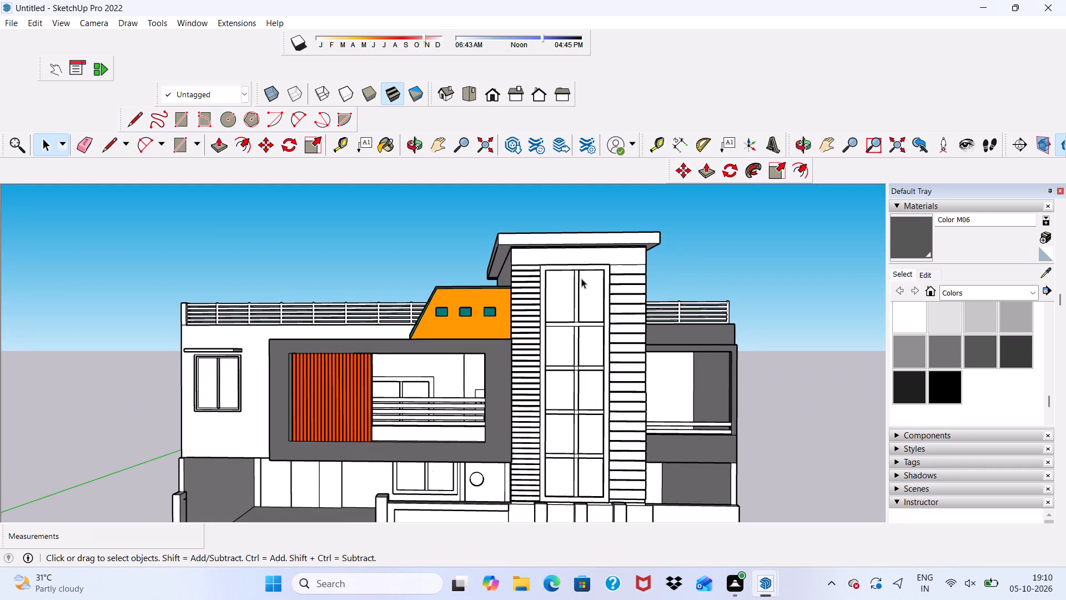
# Paint the outer frame of the tall tower window with Color M07.
pyautogui.scroll(2, 580, 281)
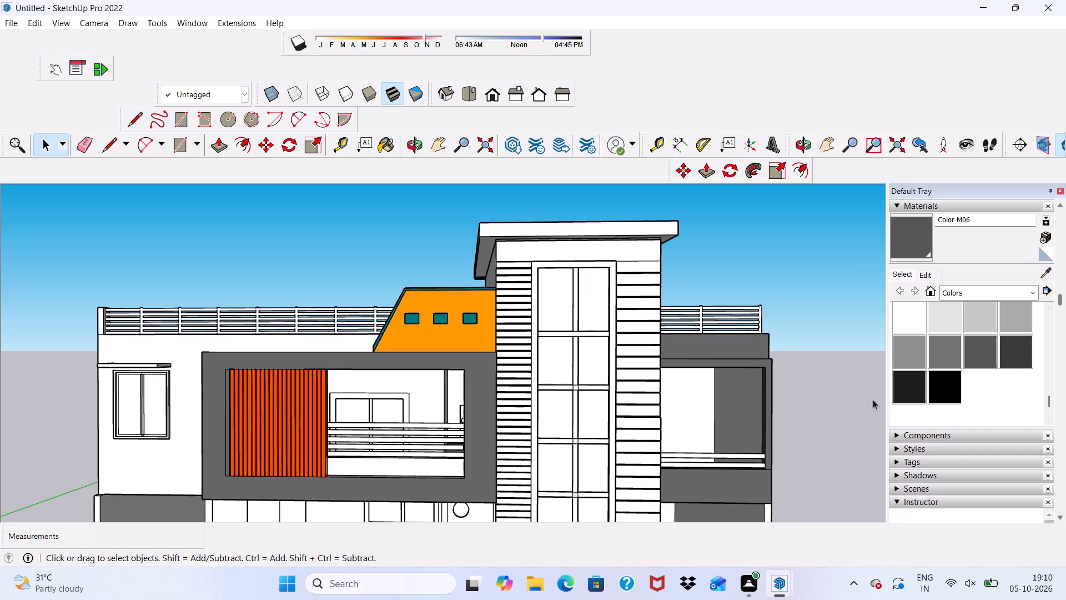
pyautogui.click(1021, 347)
pyautogui.scroll(4, 720, 356)
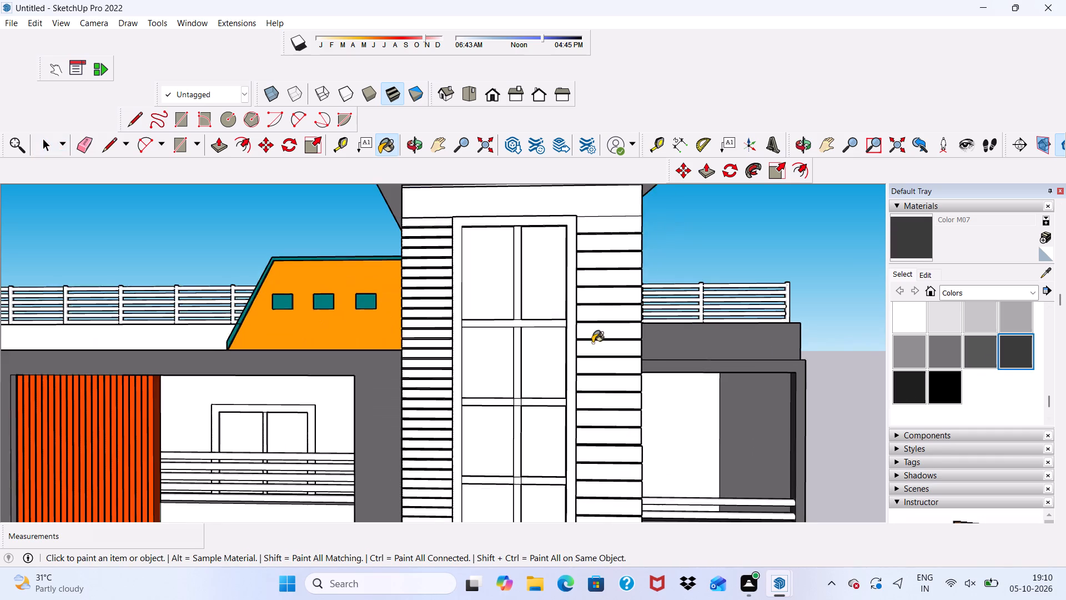
pyautogui.scroll(4, 447, 332)
pyautogui.click(460, 304)
pyautogui.scroll(-3, 463, 357)
pyautogui.scroll(-5, 592, 326)
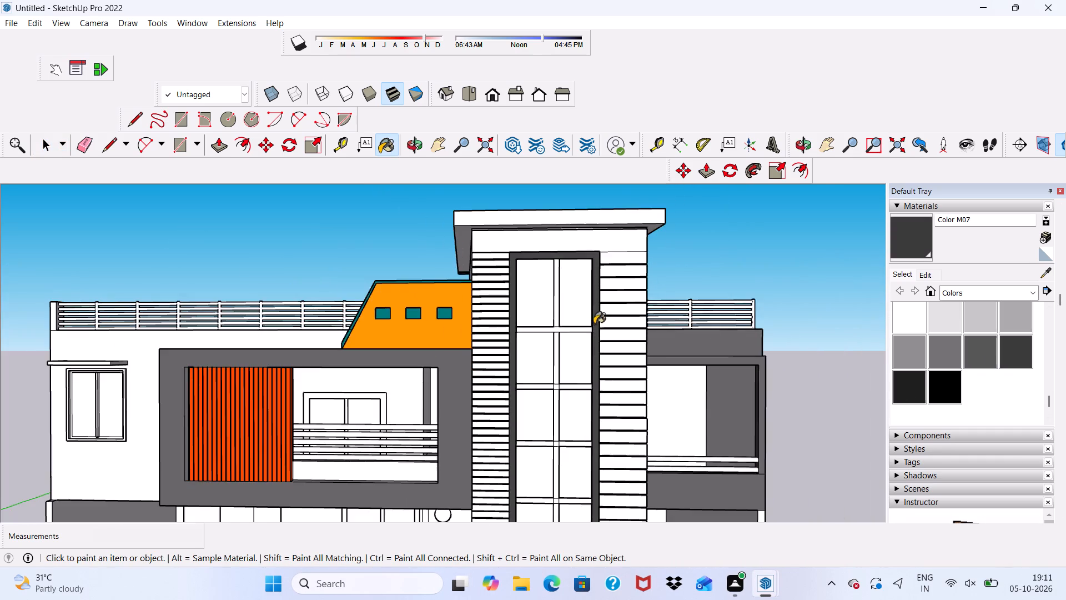
# Paint the inner side faces of the tall window's right jamb at the top pane with Color M07.
pyautogui.moveTo(594, 324); pyautogui.dragTo(657, 391, button='middle')
pyautogui.scroll(16, 526, 291)
pyautogui.scroll(1, 696, 251)
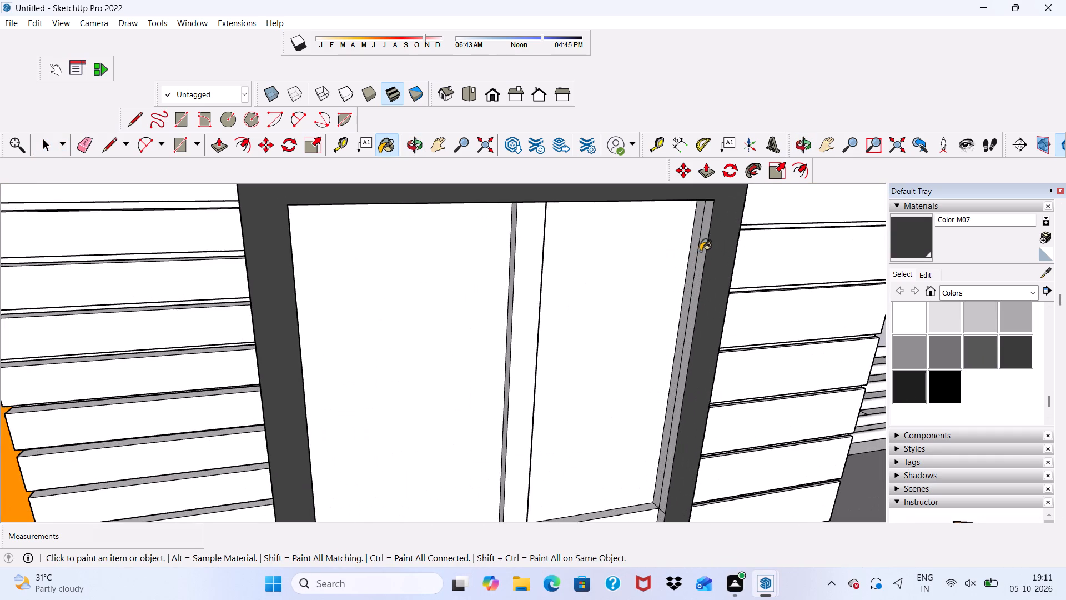
pyautogui.click(701, 251)
pyautogui.scroll(3, 700, 246)
pyautogui.click(696, 232)
pyautogui.scroll(-5, 655, 262)
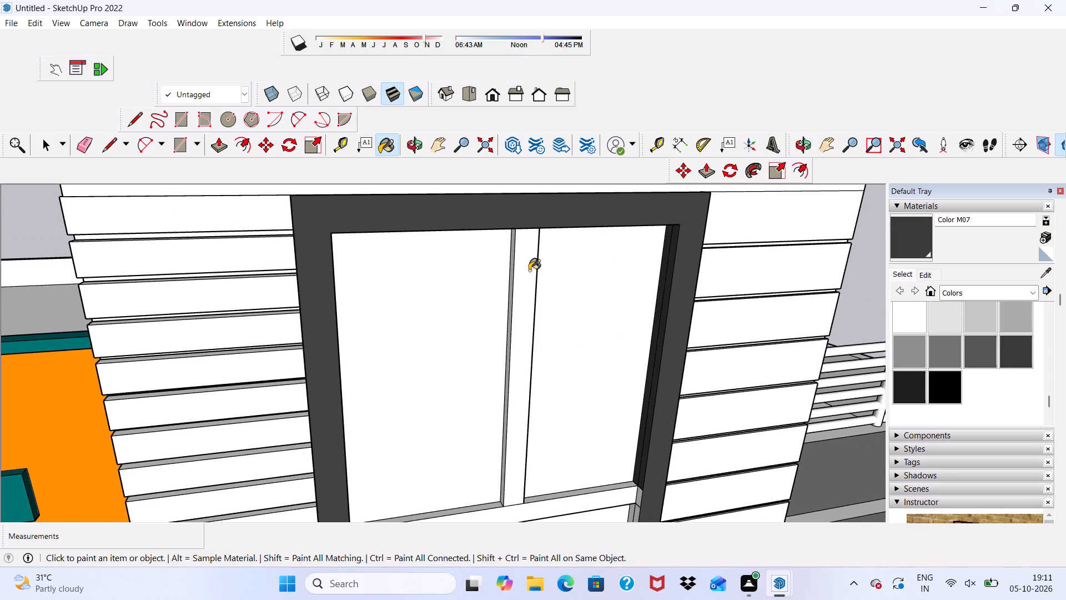
# Paint the front face of the central mullion between the two top panes with Color M07, leaving the glass unpainted.
pyautogui.click(528, 266)
pyautogui.click(509, 258)
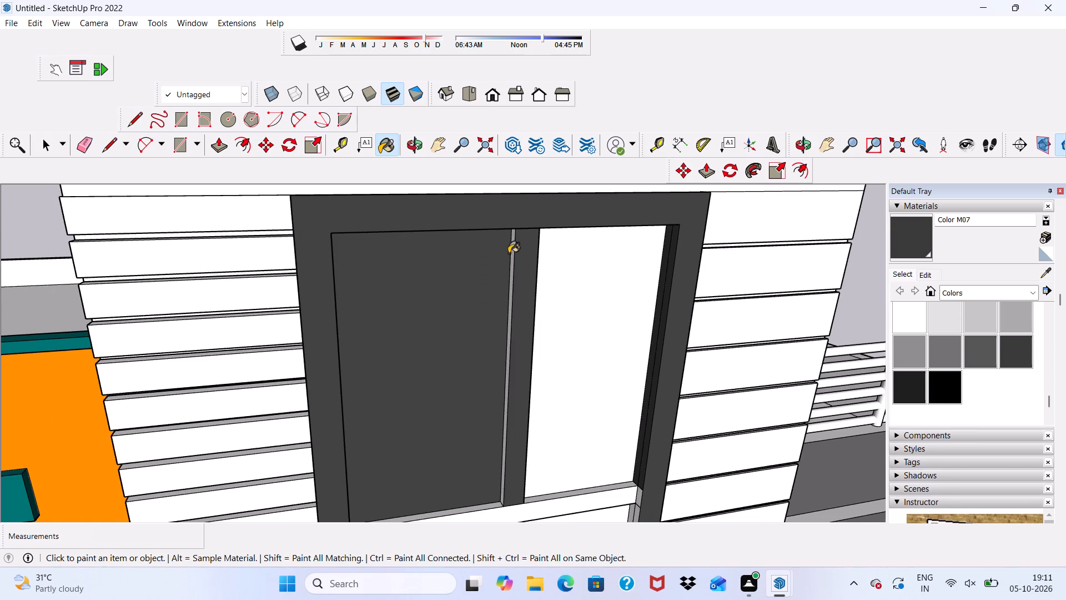
pyautogui.hotkey('ctrl', 'z')
# Paint the left jamb and head reveals around the tall window's top-left pane with Color M07.
pyautogui.scroll(1, 483, 267)
pyautogui.moveTo(486, 262); pyautogui.dragTo(269, 129, button='middle')
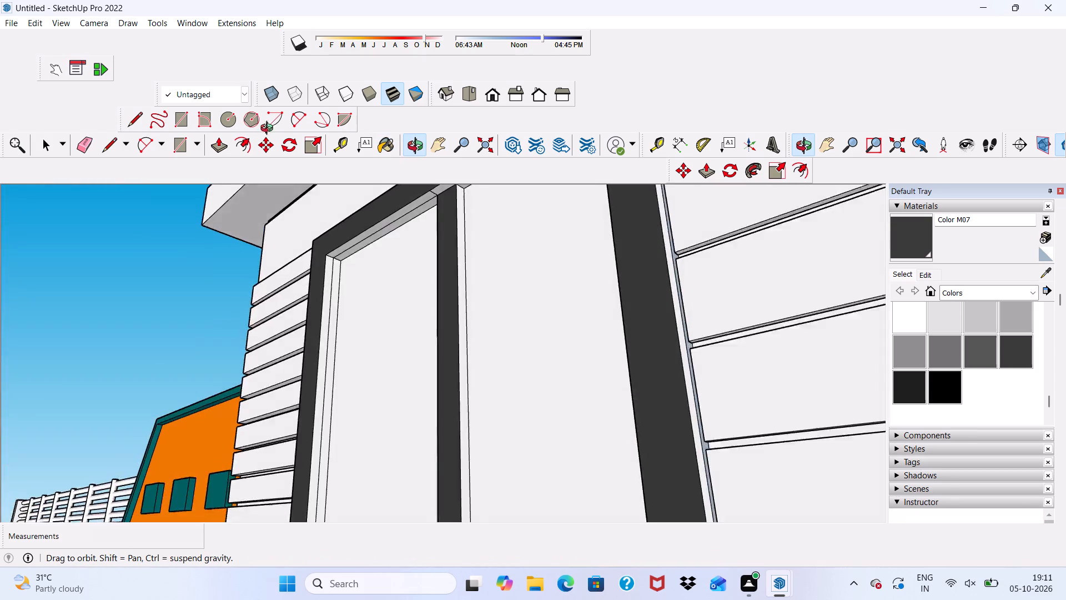
pyautogui.moveTo(269, 129); pyautogui.dragTo(298, 153, button='middle')
pyautogui.scroll(5, 338, 215)
pyautogui.click(318, 287)
pyautogui.click(309, 292)
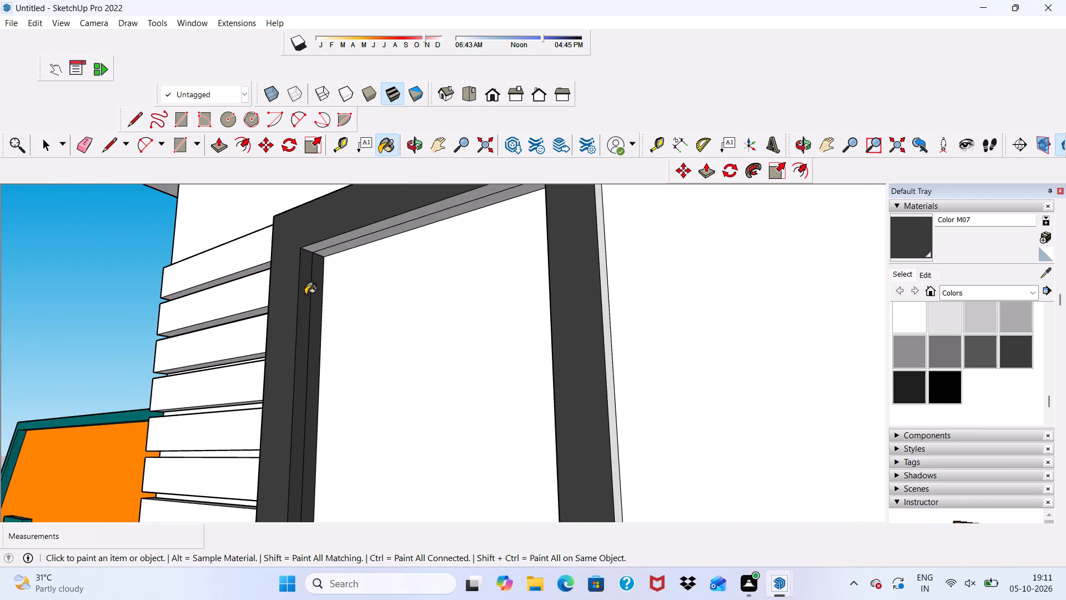
pyautogui.click(320, 251)
pyautogui.click(331, 242)
# Paint the head reveals above the central mullion and the top-right pane with Color M07.
pyautogui.scroll(-11, 304, 258)
pyautogui.moveTo(419, 274); pyautogui.dragTo(456, 235, button='middle')
pyautogui.scroll(8, 450, 207)
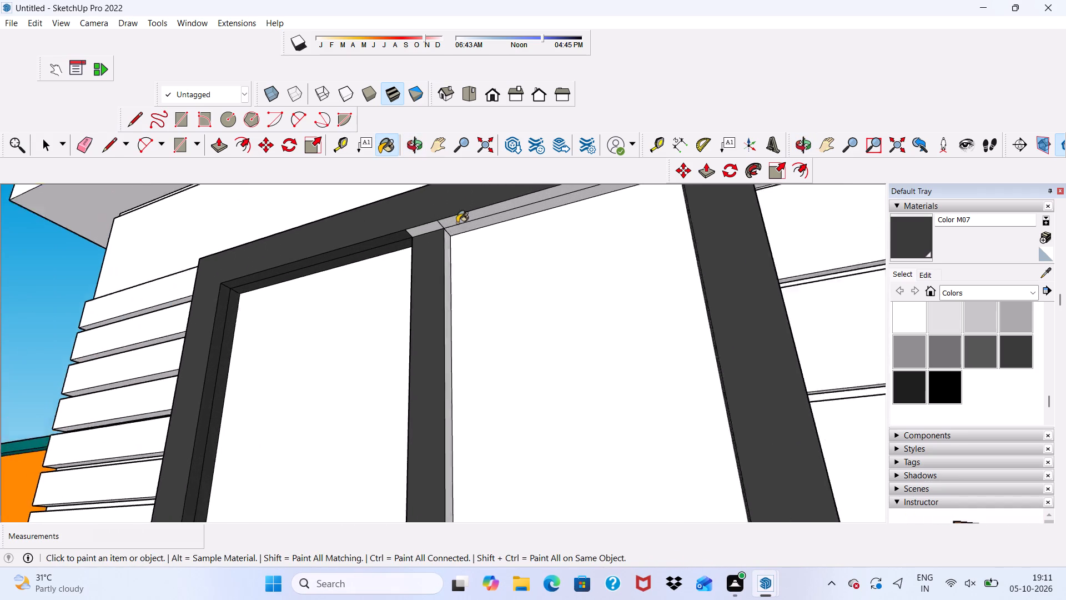
pyautogui.scroll(1, 457, 223)
pyautogui.click(416, 230)
pyautogui.click(452, 217)
pyautogui.click(461, 227)
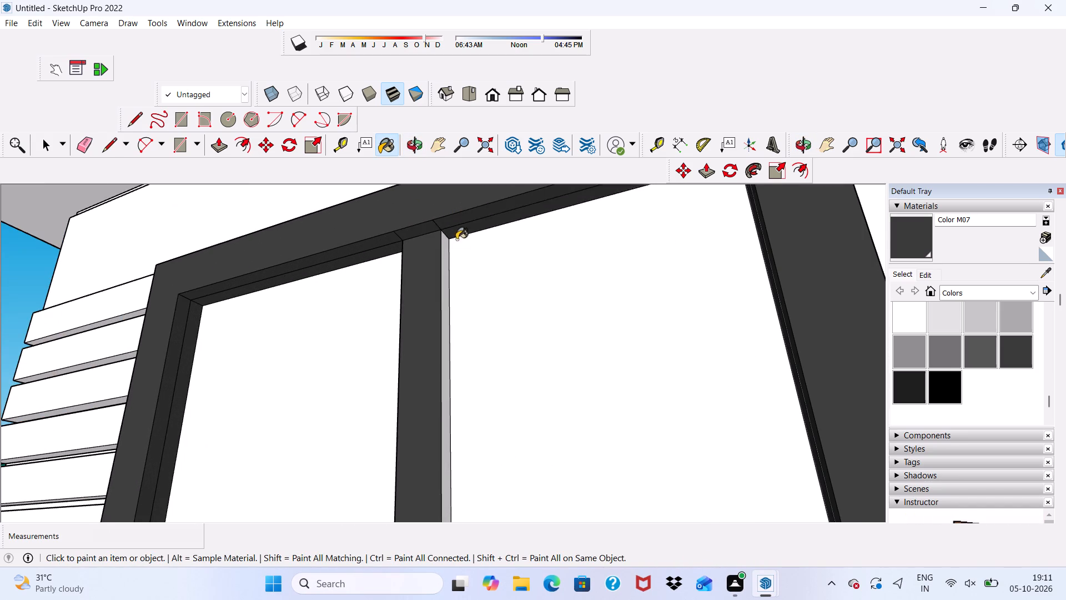
# Paint both side faces of the top central mullion with Color M07.
pyautogui.scroll(6, 447, 254)
pyautogui.click(443, 261)
pyautogui.scroll(1, 428, 264)
pyautogui.scroll(-1, 427, 265)
pyautogui.scroll(1, 427, 265)
pyautogui.scroll(-3, 427, 265)
pyautogui.moveTo(419, 291); pyautogui.dragTo(580, 303, button='middle')
pyautogui.scroll(3, 535, 310)
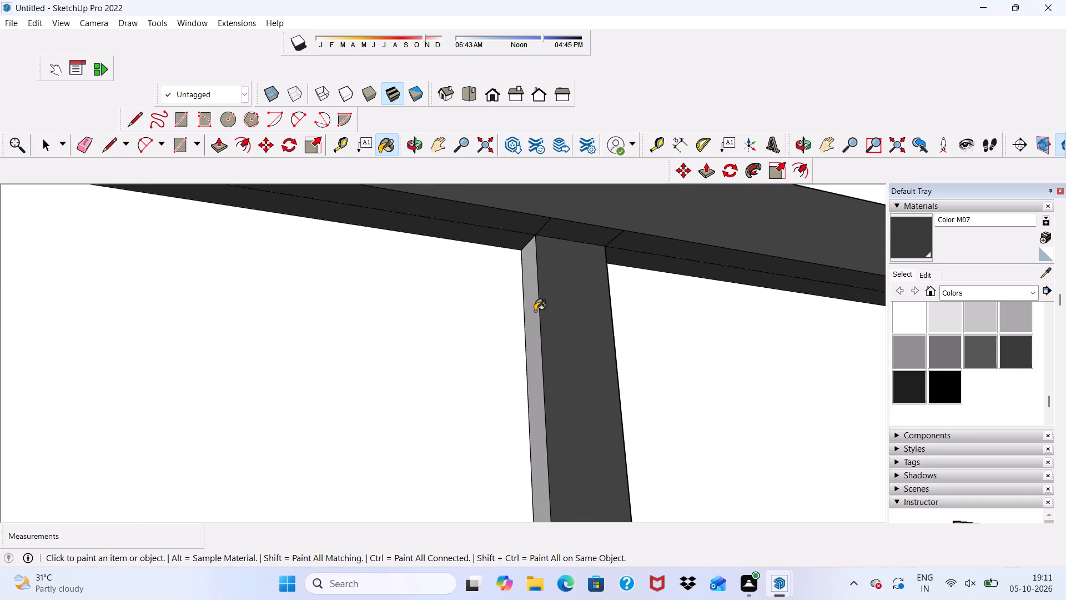
pyautogui.click(535, 311)
# Paint the front face and both top faces of the tall window's uppermost horizontal bar with Color M07.
pyautogui.scroll(-14, 490, 271)
pyautogui.scroll(1, 557, 287)
pyautogui.scroll(-7, 556, 232)
pyautogui.scroll(1, 524, 230)
pyautogui.scroll(-3, 524, 245)
pyautogui.moveTo(540, 297); pyautogui.dragTo(540, 298, button='middle')
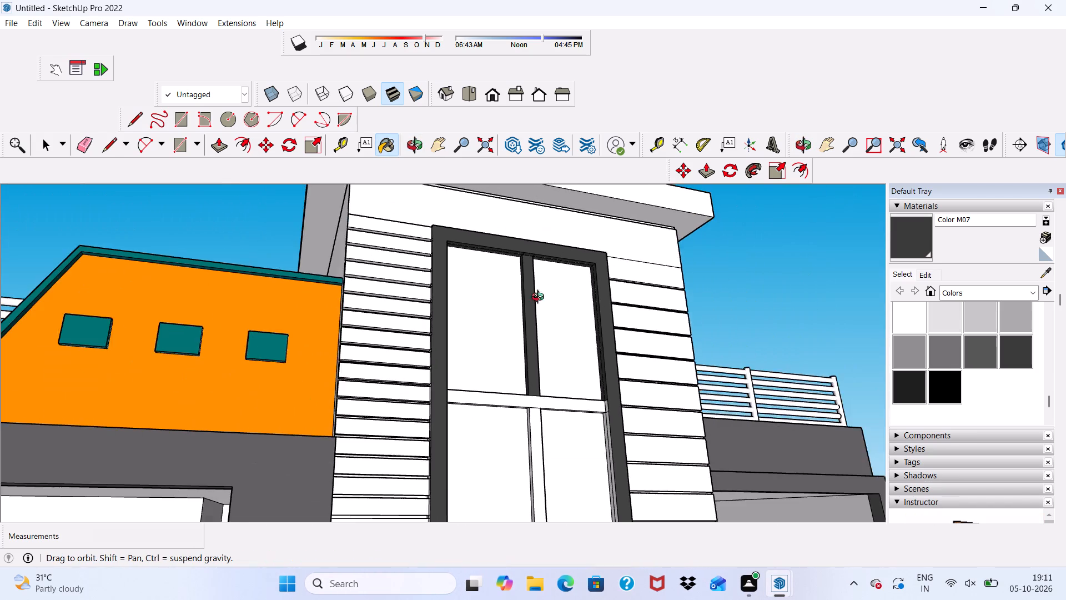
pyautogui.moveTo(540, 298); pyautogui.dragTo(525, 424, button='middle')
pyautogui.scroll(11, 502, 423)
pyautogui.click(456, 424)
pyautogui.scroll(5, 449, 394)
pyautogui.click(449, 393)
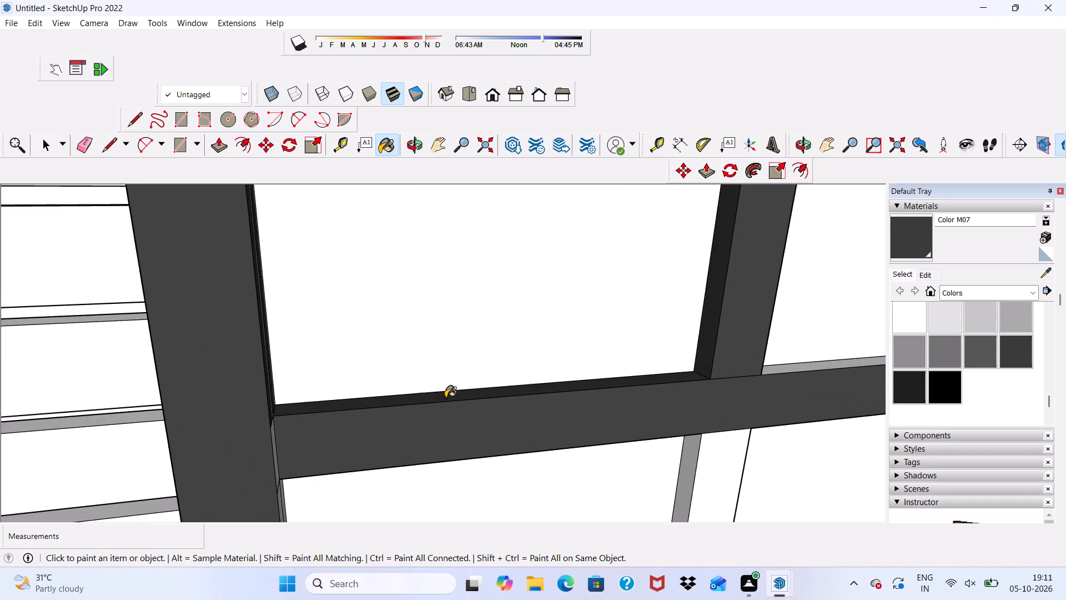
pyautogui.scroll(3, 308, 432)
pyautogui.click(268, 444)
pyautogui.scroll(-5, 257, 443)
pyautogui.scroll(4, 287, 436)
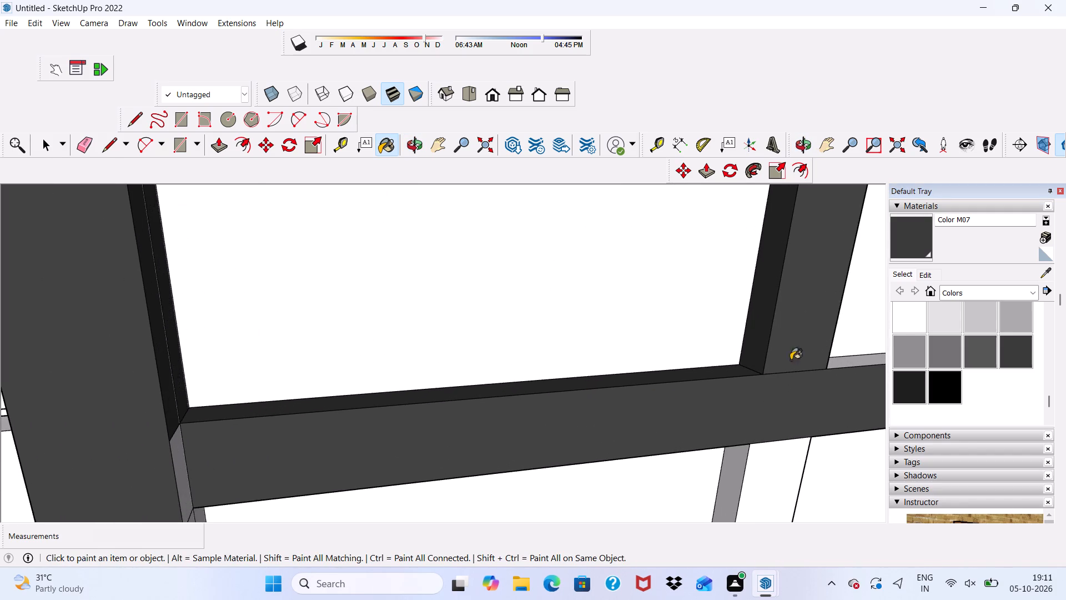
pyautogui.scroll(-15, 976, 306)
pyautogui.scroll(9, 711, 348)
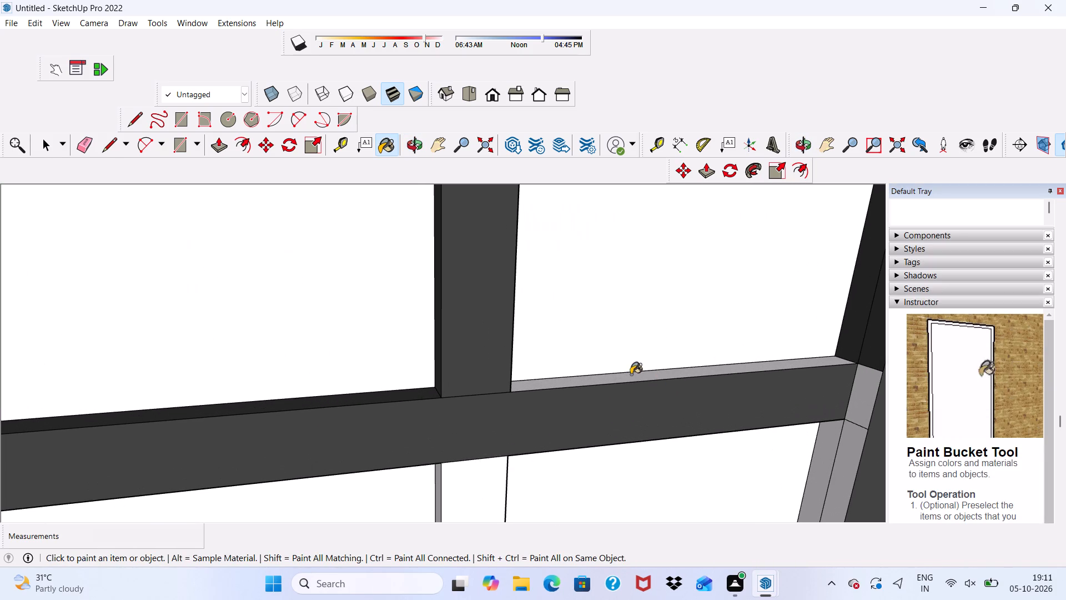
pyautogui.click(630, 374)
# Paint the front and left side face of the second-row central mullion, just below the uppermost bar, with Color M07.
pyautogui.scroll(-1, 501, 377)
pyautogui.scroll(1, 494, 381)
pyautogui.scroll(-8, 491, 383)
pyautogui.moveTo(510, 418); pyautogui.dragTo(573, 293, button='middle')
pyautogui.scroll(4, 553, 415)
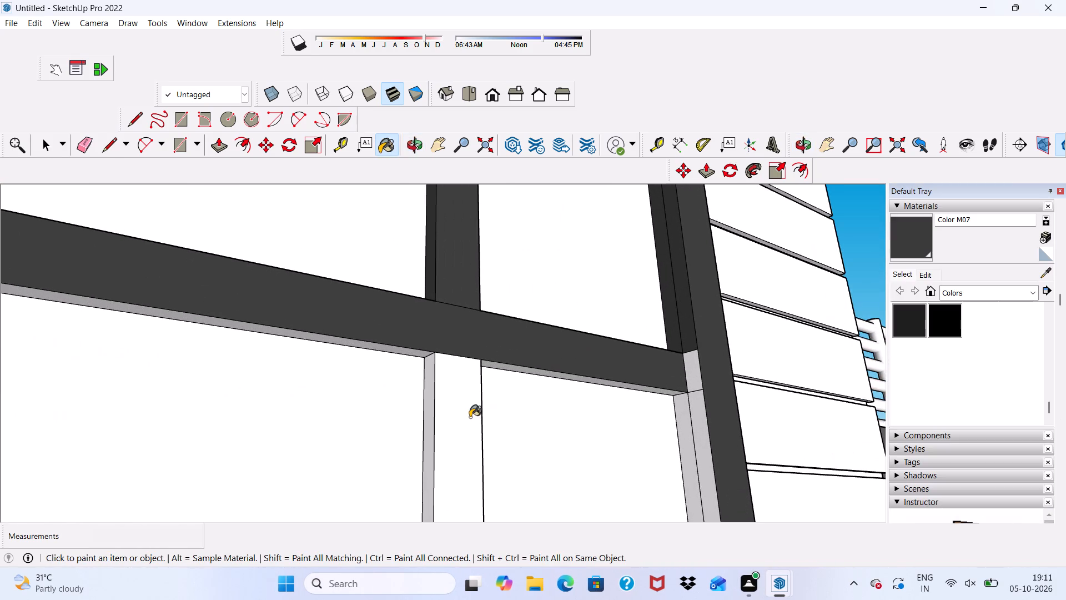
pyautogui.click(468, 417)
pyautogui.click(429, 422)
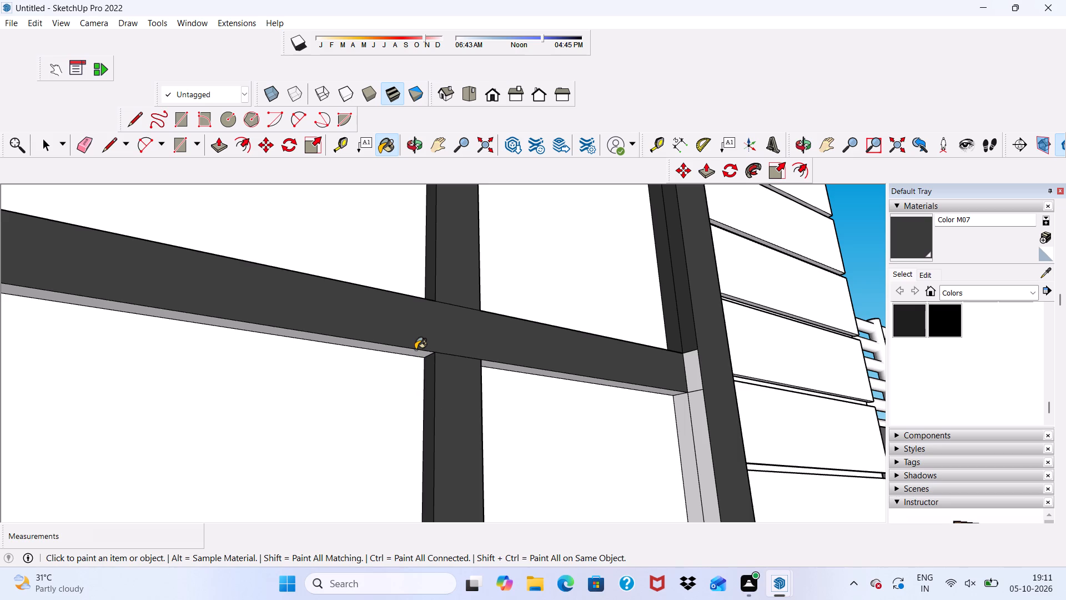
# Paint the underside of the uppermost horizontal bar on both sides of the mullion with Color M07.
pyautogui.click(414, 349)
pyautogui.scroll(4, 410, 352)
pyautogui.click(410, 354)
pyautogui.scroll(3, 582, 367)
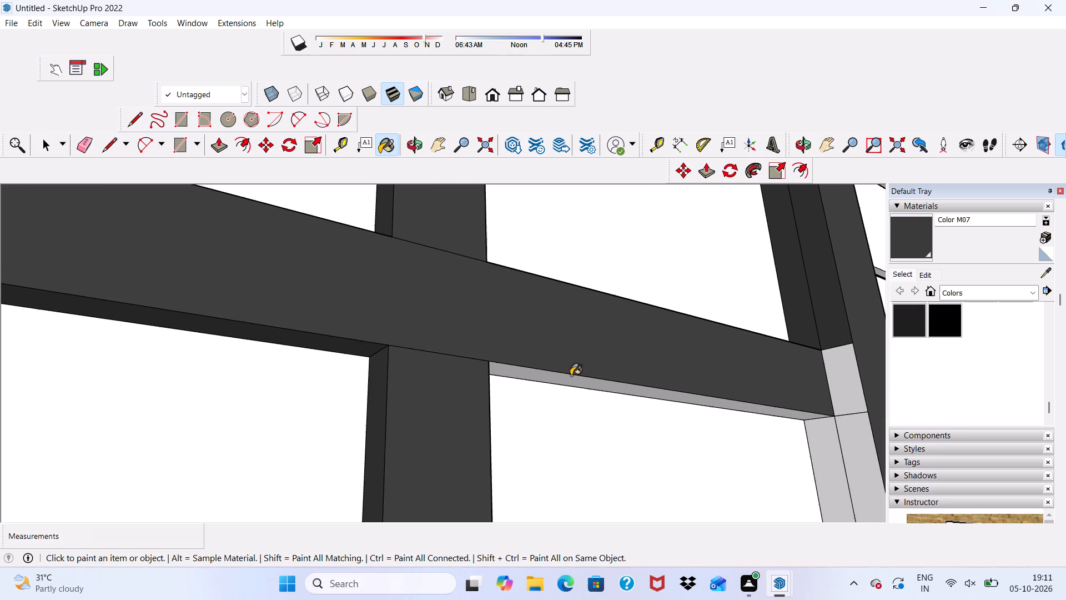
pyautogui.click(563, 382)
# Paint the right jamb reveals beside and below the uppermost horizontal bar with Color M07.
pyautogui.moveTo(835, 358); pyautogui.dragTo(834, 421)
pyautogui.click(840, 427)
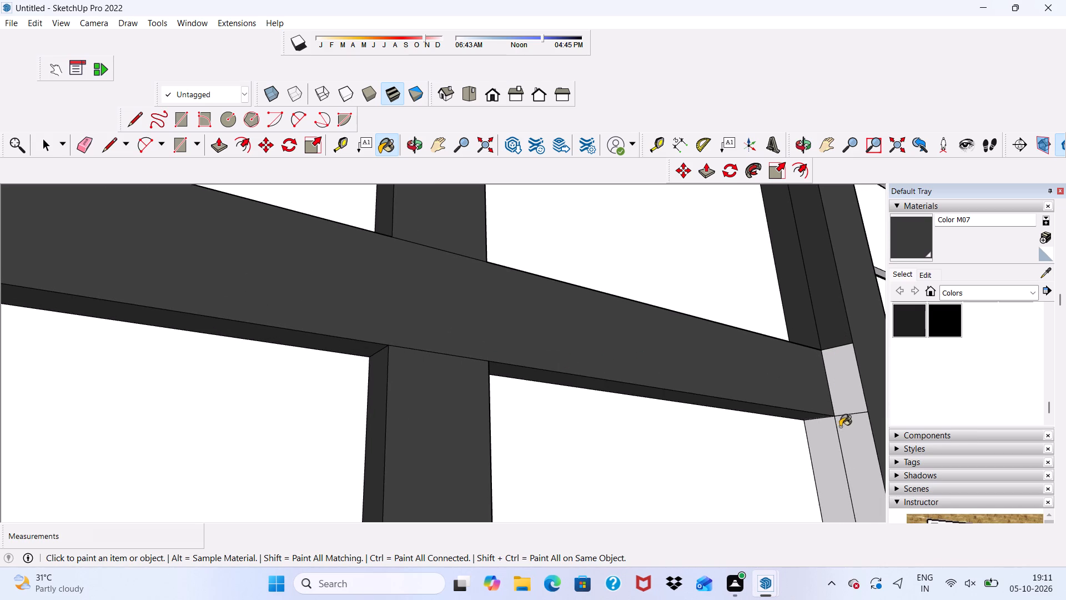
pyautogui.click(824, 441)
pyautogui.click(860, 388)
pyautogui.scroll(-2, 843, 363)
pyautogui.scroll(1, 843, 363)
pyautogui.scroll(-5, 843, 363)
pyautogui.scroll(1, 630, 297)
pyautogui.scroll(-7, 630, 297)
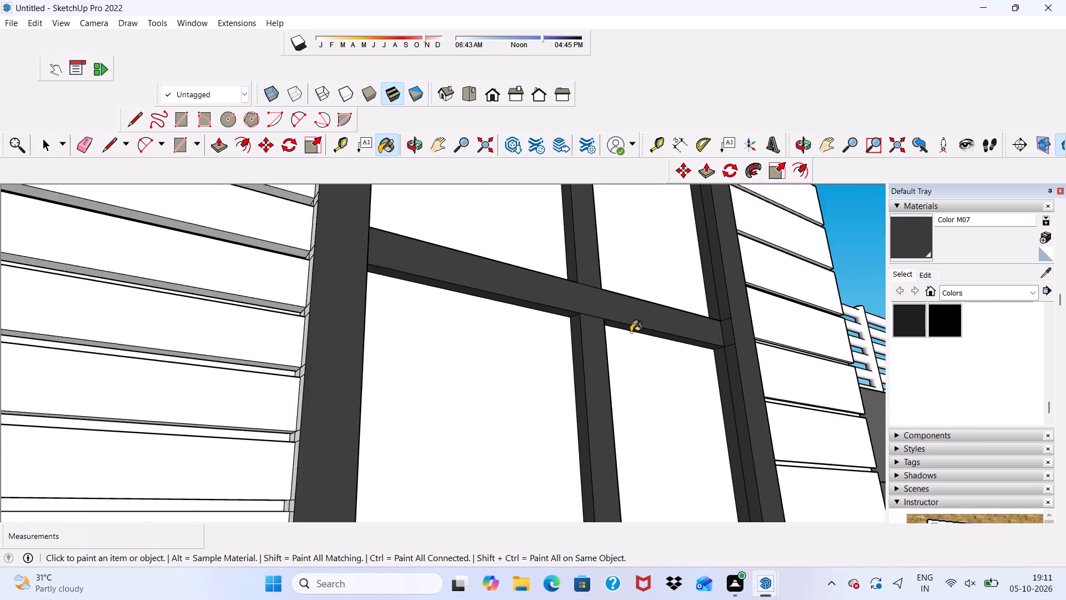
# Paint the left jamb reveals beside and below the uppermost horizontal bar with Color M07.
pyautogui.scroll(-5, 631, 332)
pyautogui.moveTo(596, 346); pyautogui.dragTo(356, 411, button='middle')
pyautogui.moveTo(348, 408); pyautogui.dragTo(339, 406, button='middle')
pyautogui.scroll(7, 315, 391)
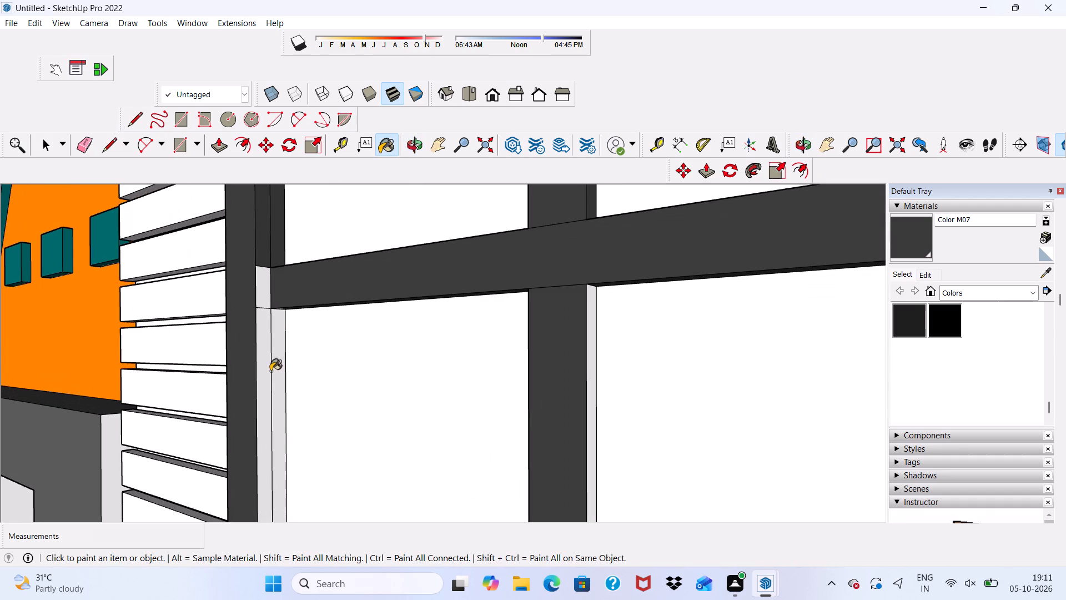
pyautogui.click(267, 373)
pyautogui.click(284, 362)
pyautogui.click(259, 289)
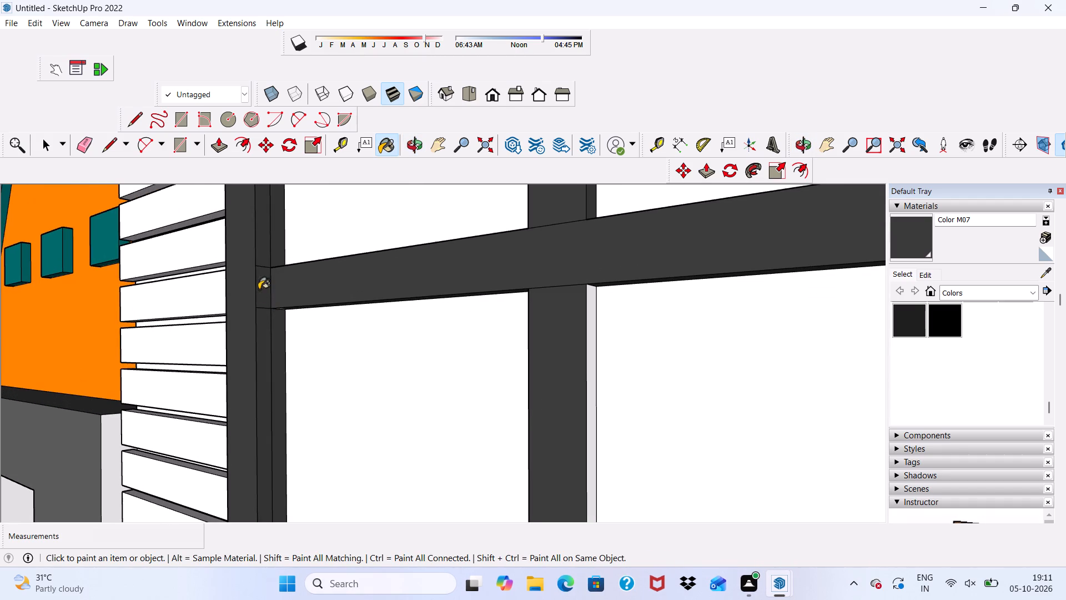
# Paint the second-row mullion's right side face and the outer edge of the window frame's right upright with Color M07.
pyautogui.scroll(-10, 260, 294)
pyautogui.scroll(8, 431, 337)
pyautogui.click(412, 302)
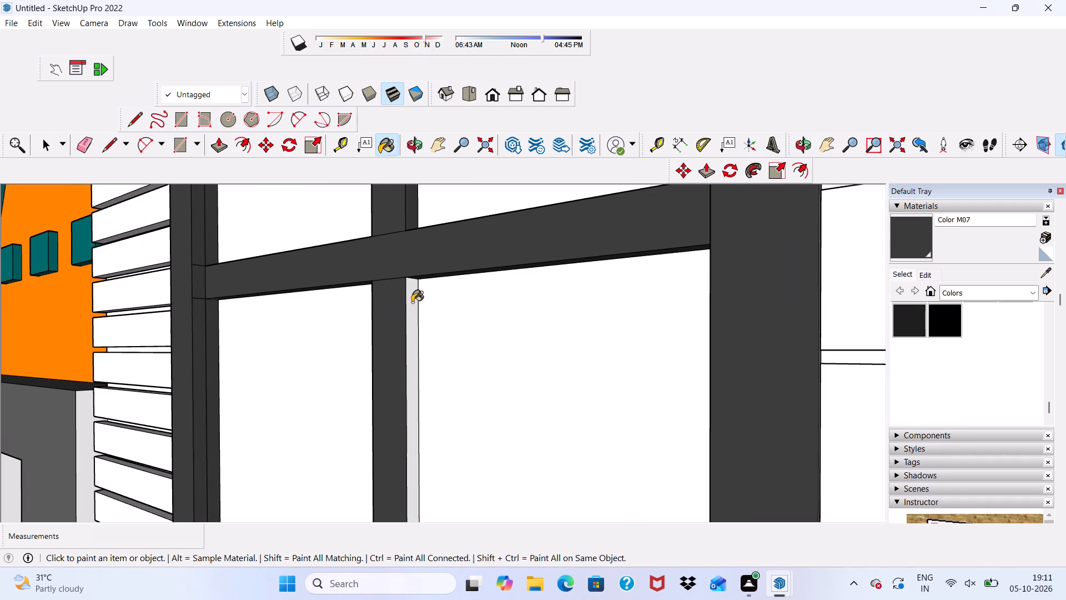
pyautogui.scroll(-10, 410, 298)
pyautogui.scroll(1, 496, 217)
pyautogui.scroll(-2, 513, 244)
pyautogui.scroll(7, 541, 337)
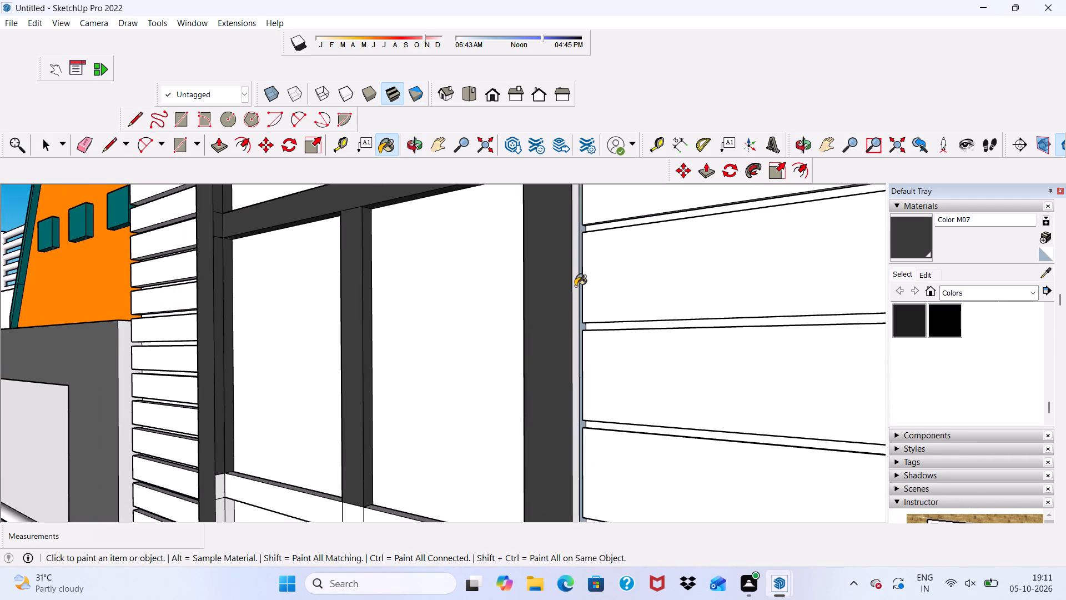
pyautogui.click(576, 286)
# Paint the front and top faces of the second horizontal bar, left of the central mullion, with Color M07.
pyautogui.scroll(-9, 532, 299)
pyautogui.moveTo(425, 321); pyautogui.dragTo(509, 381, button='middle')
pyautogui.scroll(6, 447, 439)
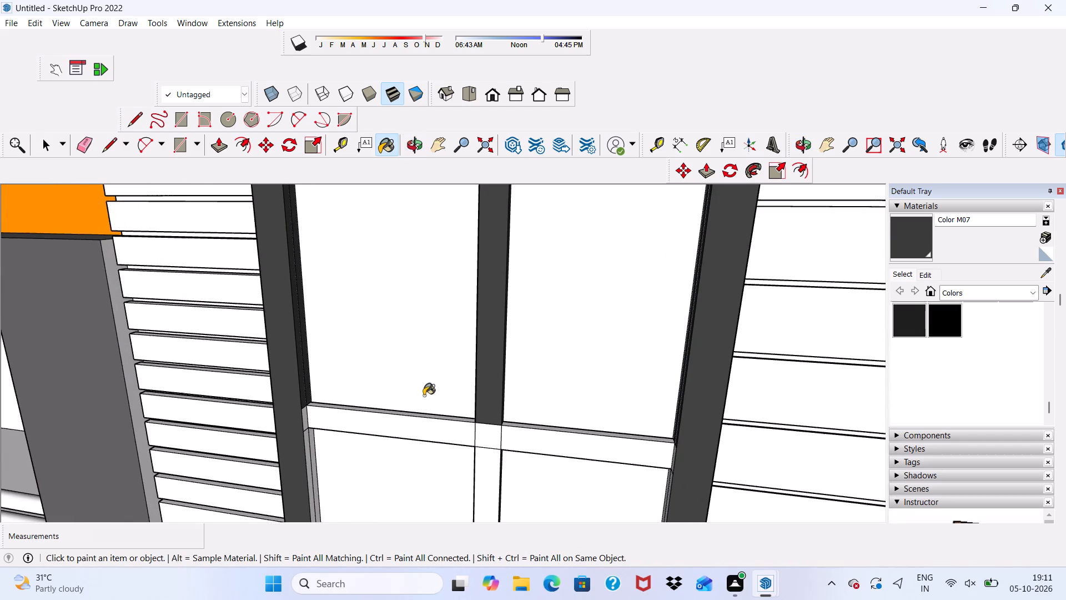
pyautogui.click(402, 420)
pyautogui.scroll(6, 400, 417)
pyautogui.click(398, 412)
pyautogui.scroll(5, 384, 418)
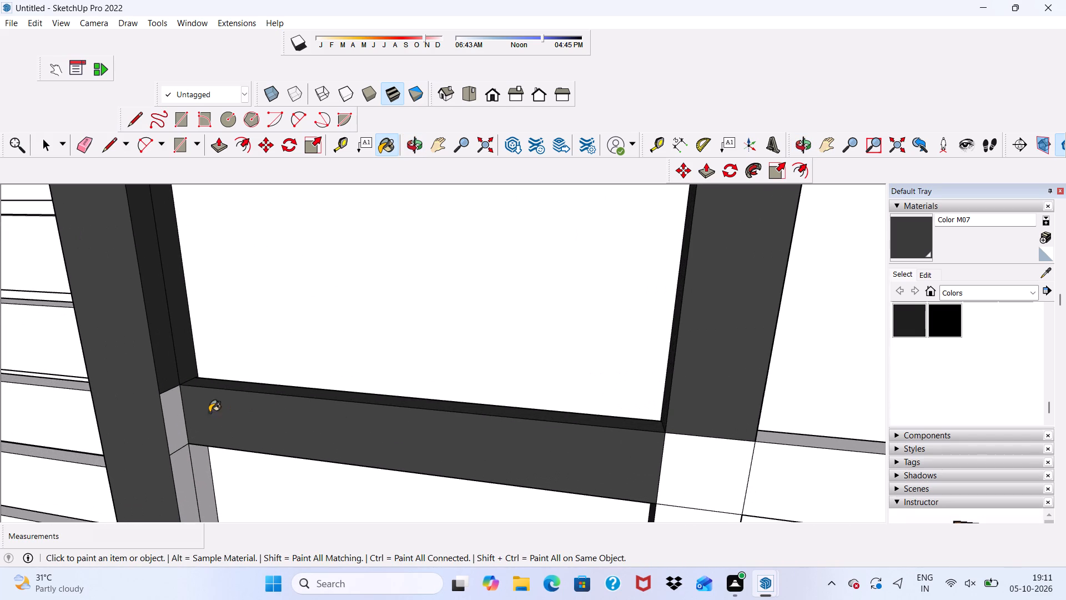
# Paint the left jamb reveals beside and below the second horizontal bar with Color M07.
pyautogui.click(165, 412)
pyautogui.scroll(3, 208, 476)
pyautogui.click(207, 477)
pyautogui.click(178, 482)
# Paint the second bar's mullion crossing, its half right of the mullion and the mullion front just below with Color M07.
pyautogui.scroll(-3, 169, 446)
pyautogui.scroll(1, 193, 433)
pyautogui.scroll(-7, 209, 428)
pyautogui.scroll(4, 539, 453)
pyautogui.click(528, 439)
pyautogui.scroll(2, 507, 494)
pyautogui.click(506, 496)
pyautogui.moveTo(596, 398); pyautogui.dragTo(605, 402)
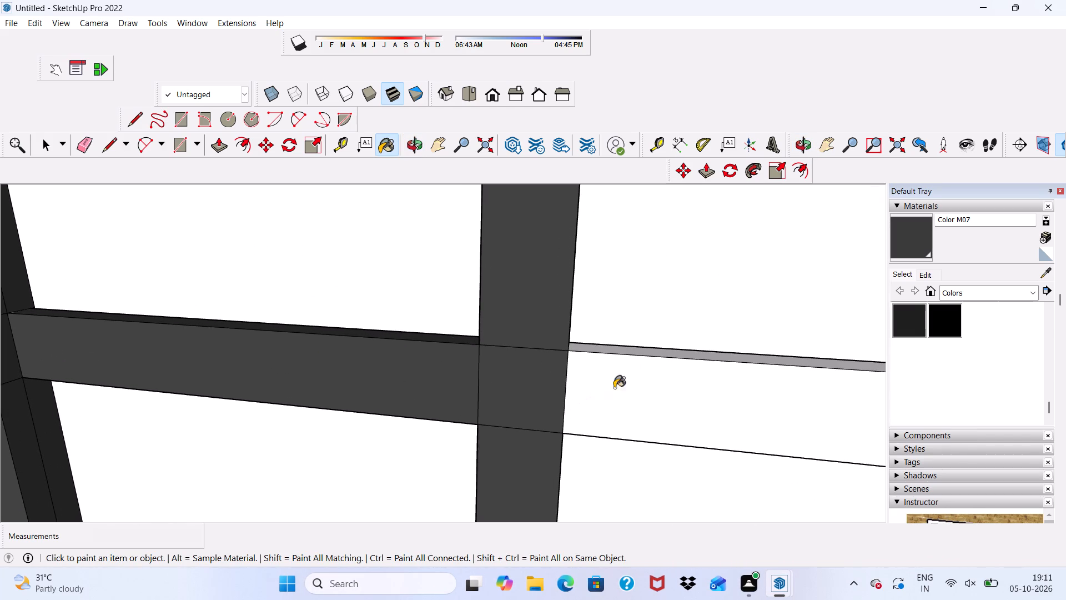
pyautogui.click(630, 353)
# Paint the right jamb reveals below and beside the second horizontal bar with Color M07.
pyautogui.scroll(-15, 627, 354)
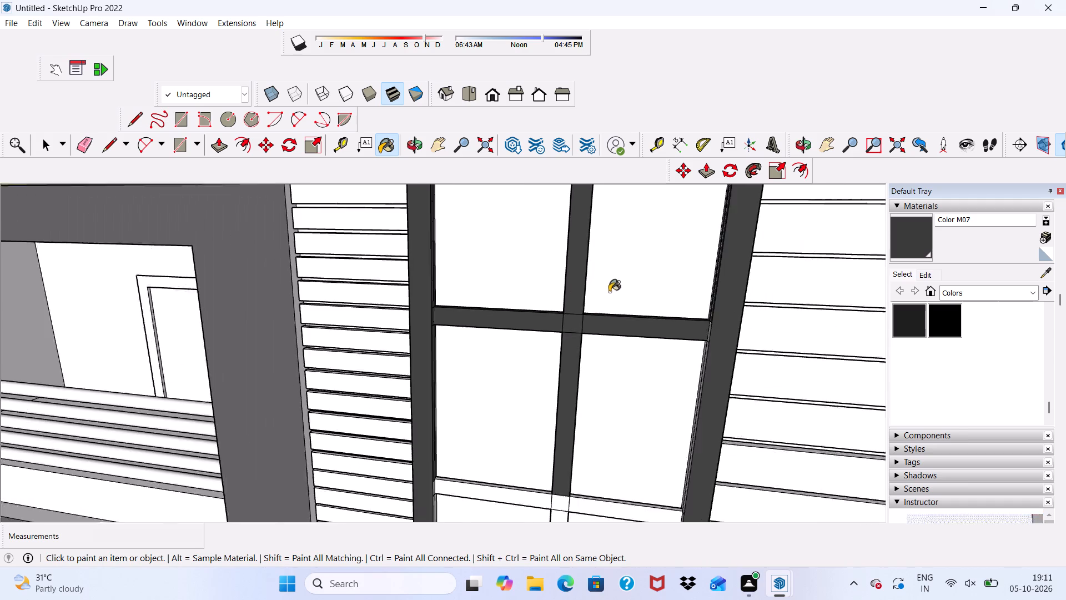
pyautogui.scroll(-6, 609, 292)
pyautogui.scroll(4, 599, 397)
pyautogui.moveTo(592, 382); pyautogui.dragTo(694, 357, button='middle')
pyautogui.scroll(8, 694, 357)
pyautogui.click(673, 326)
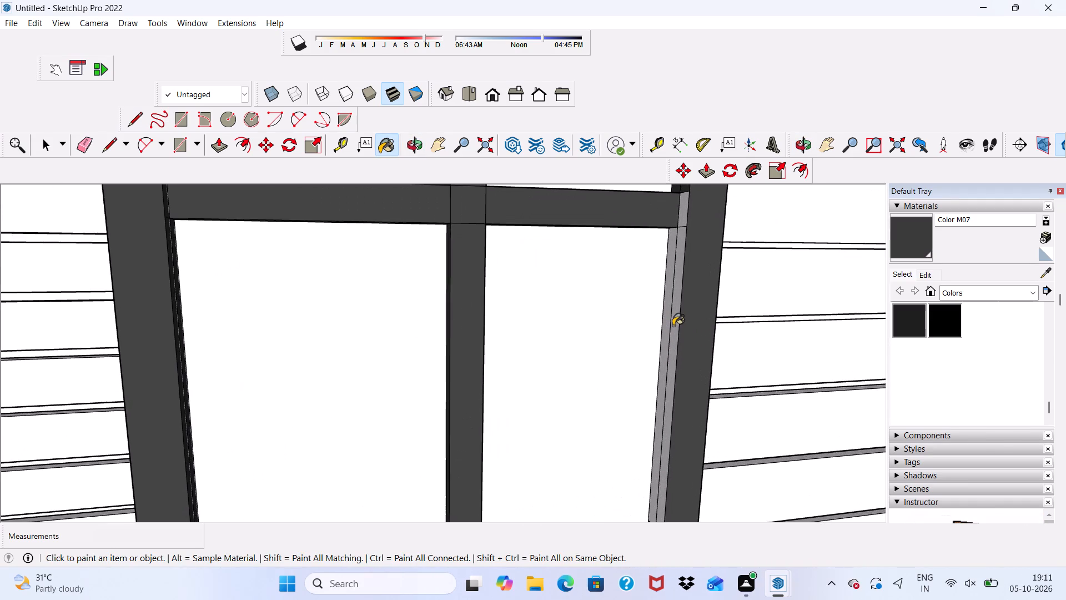
pyautogui.scroll(1, 655, 311)
pyautogui.click(668, 305)
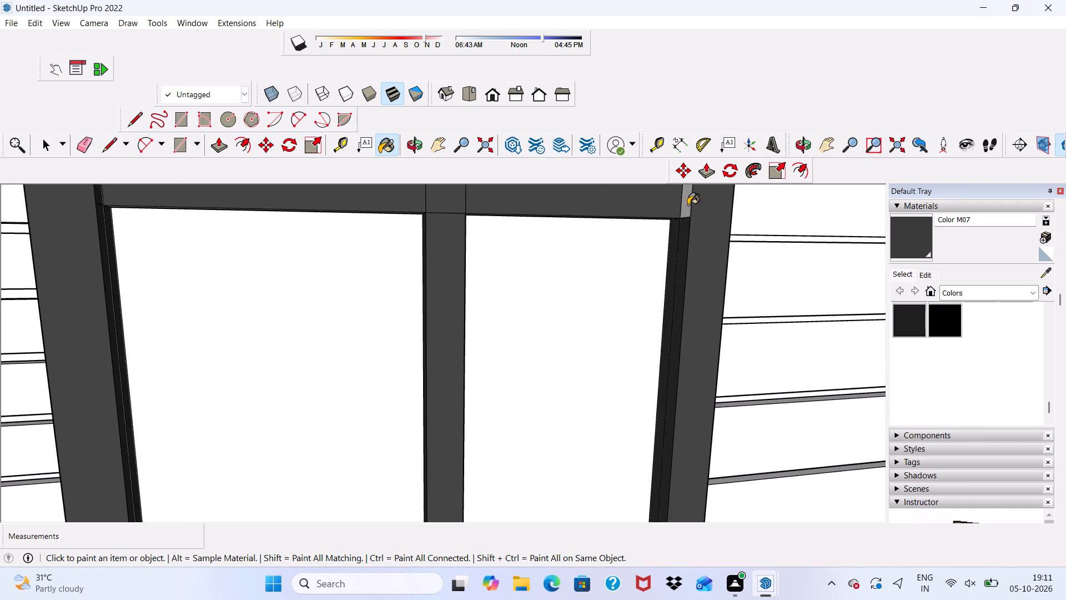
pyautogui.click(687, 205)
# Paint the full front of the third horizontal bar, including the crossing, and the mullion below it with Color M07.
pyautogui.scroll(-16, 682, 217)
pyautogui.moveTo(776, 361); pyautogui.dragTo(645, 385, button='middle')
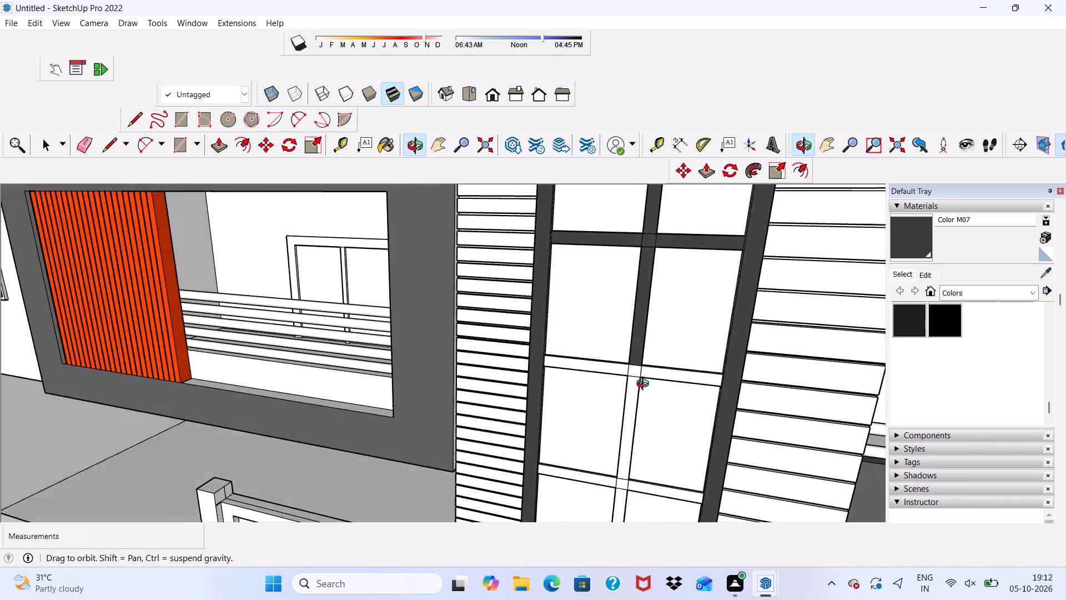
pyautogui.moveTo(645, 385); pyautogui.dragTo(619, 306, button='middle')
pyautogui.scroll(5, 612, 317)
pyautogui.click(600, 325)
pyautogui.click(542, 259)
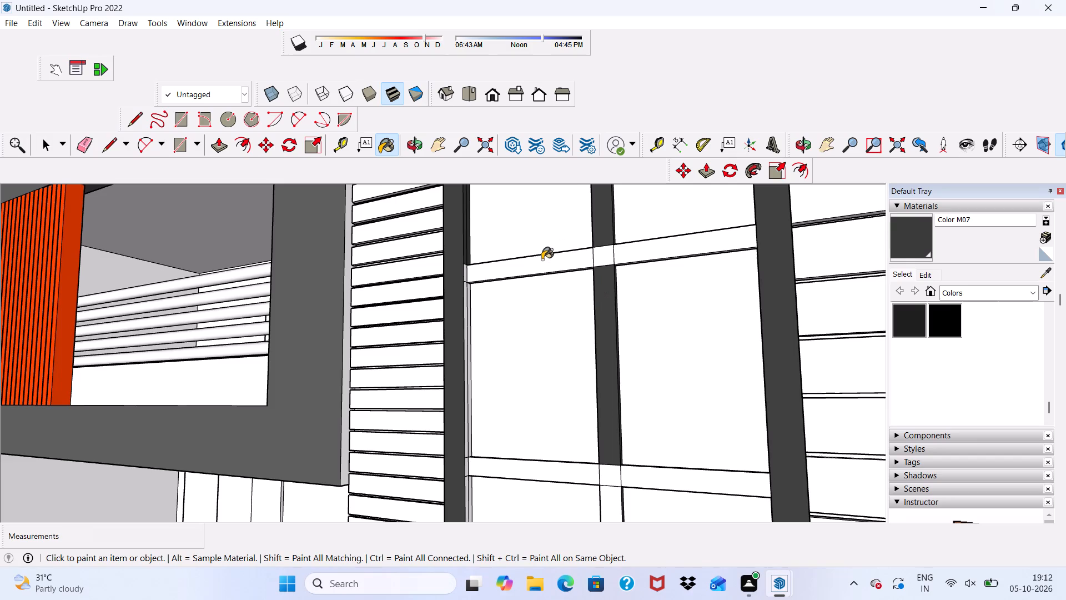
pyautogui.scroll(3, 558, 268)
pyautogui.moveTo(606, 256); pyautogui.dragTo(614, 258)
pyautogui.click(641, 250)
# Paint the side face of the grey balcony surround, next to the wall slats, with Color M07.
pyautogui.scroll(4, 565, 281)
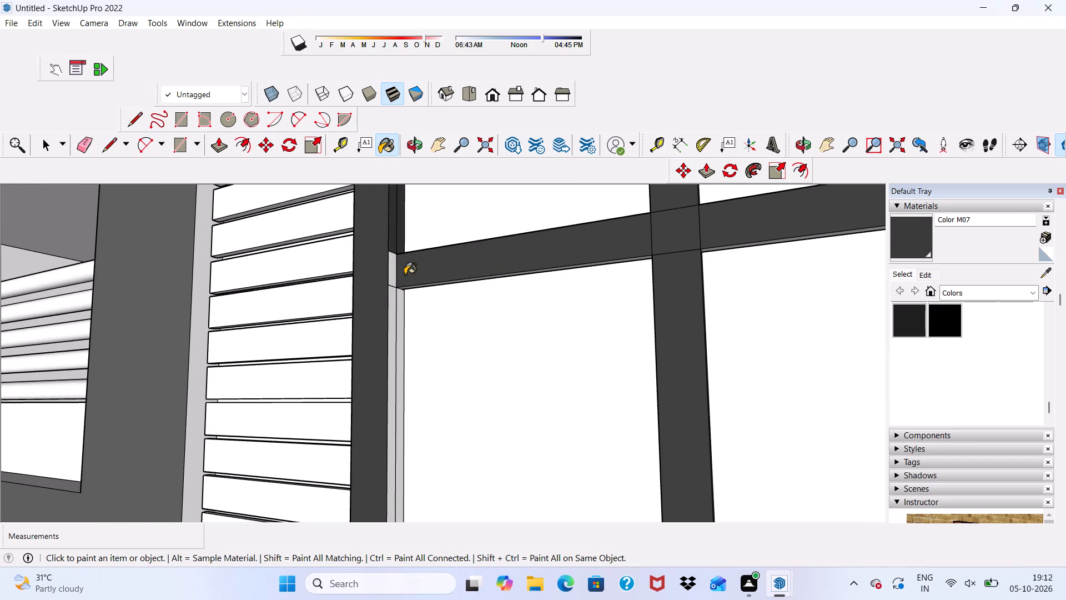
pyautogui.scroll(3, 180, 292)
pyautogui.click(205, 284)
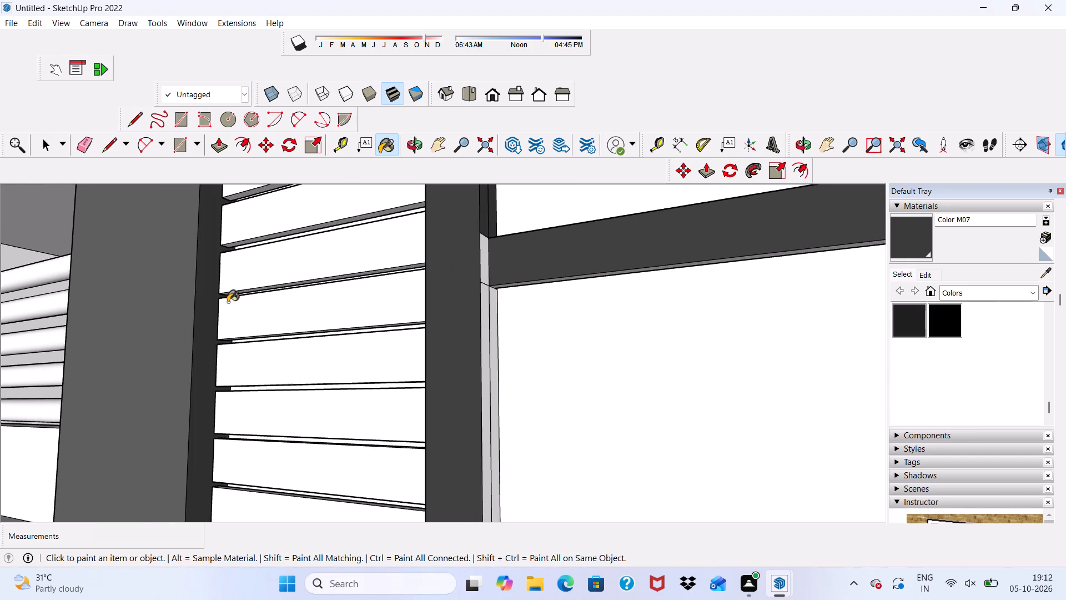
# Paint the left jamb reveals beside and below the third horizontal bar with Color M07, undoing any colour applied to the glass.
pyautogui.scroll(-3, 387, 357)
pyautogui.scroll(3, 430, 364)
pyautogui.click(480, 365)
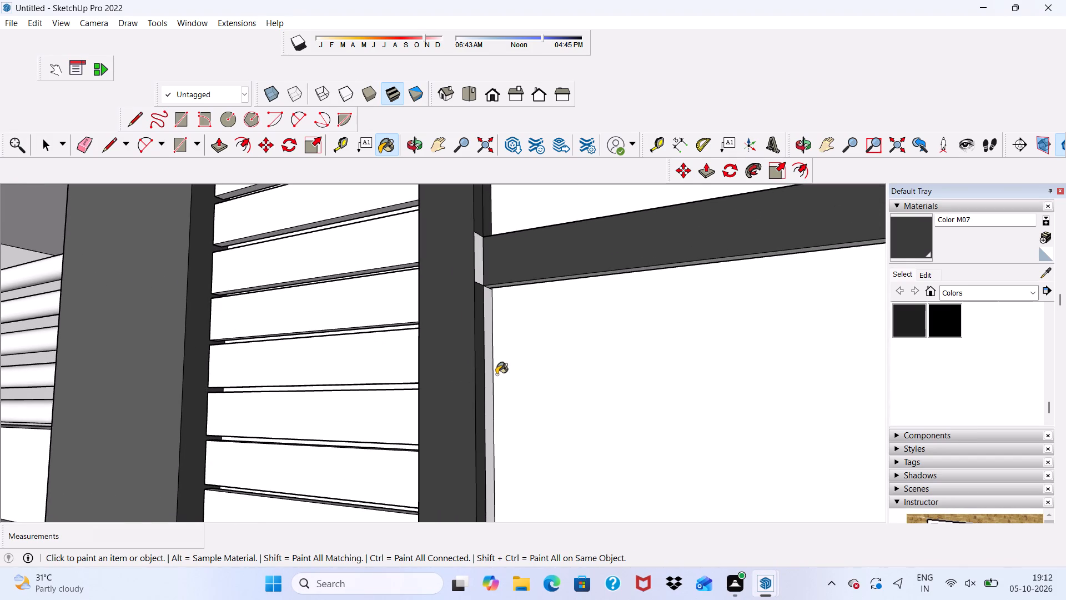
pyautogui.click(496, 375)
pyautogui.hotkey('ctrl', 'z')
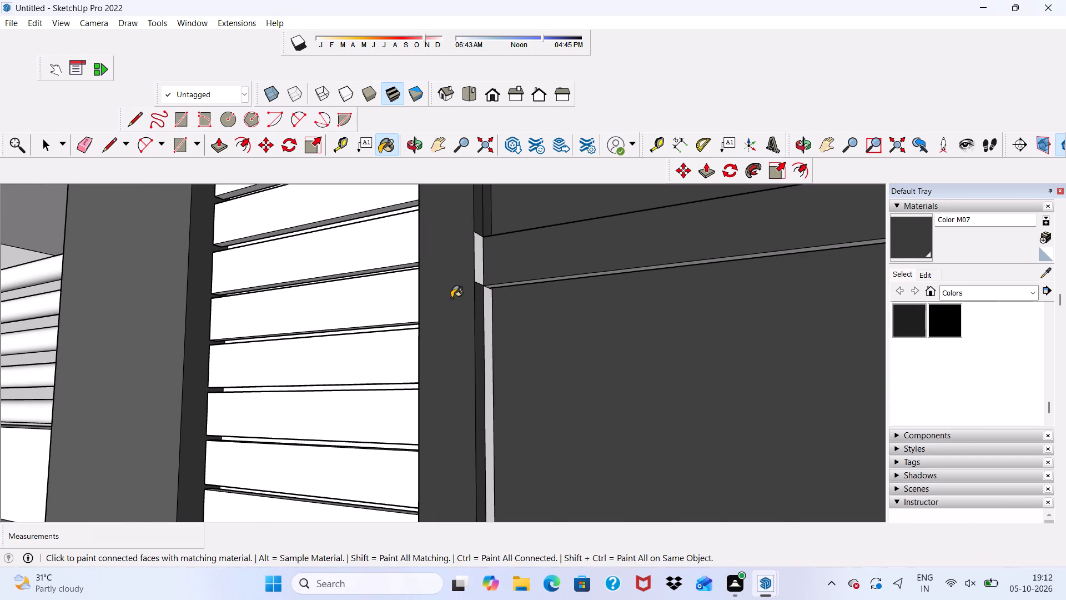
pyautogui.scroll(4, 451, 298)
pyautogui.click(490, 247)
pyautogui.scroll(3, 505, 349)
pyautogui.click(513, 345)
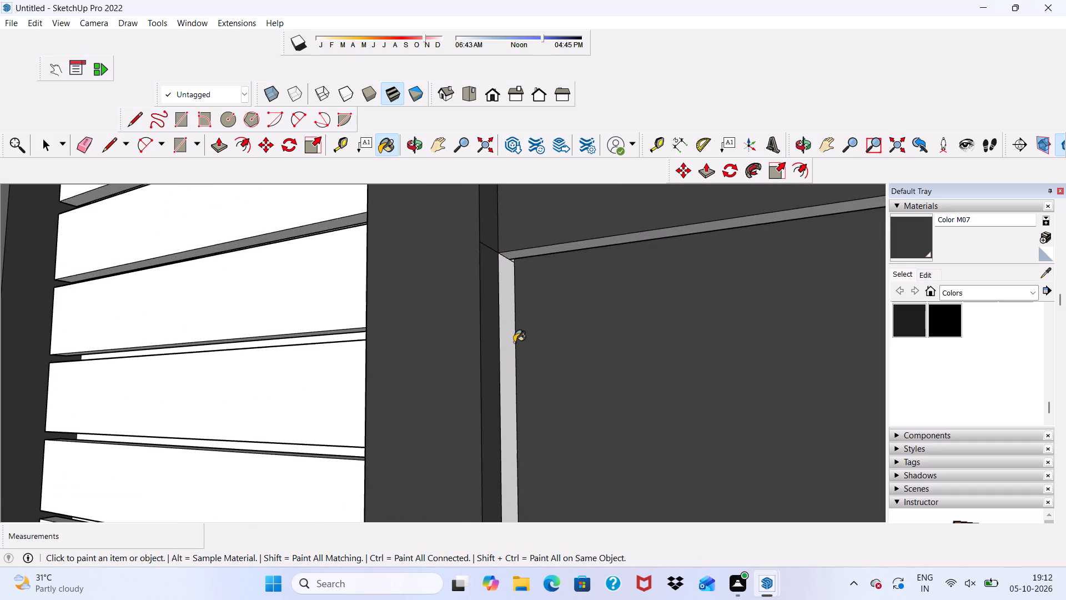
pyautogui.scroll(-4, 514, 342)
pyautogui.hotkey('ctrl', 'z')
pyautogui.scroll(2, 524, 338)
pyautogui.click(509, 343)
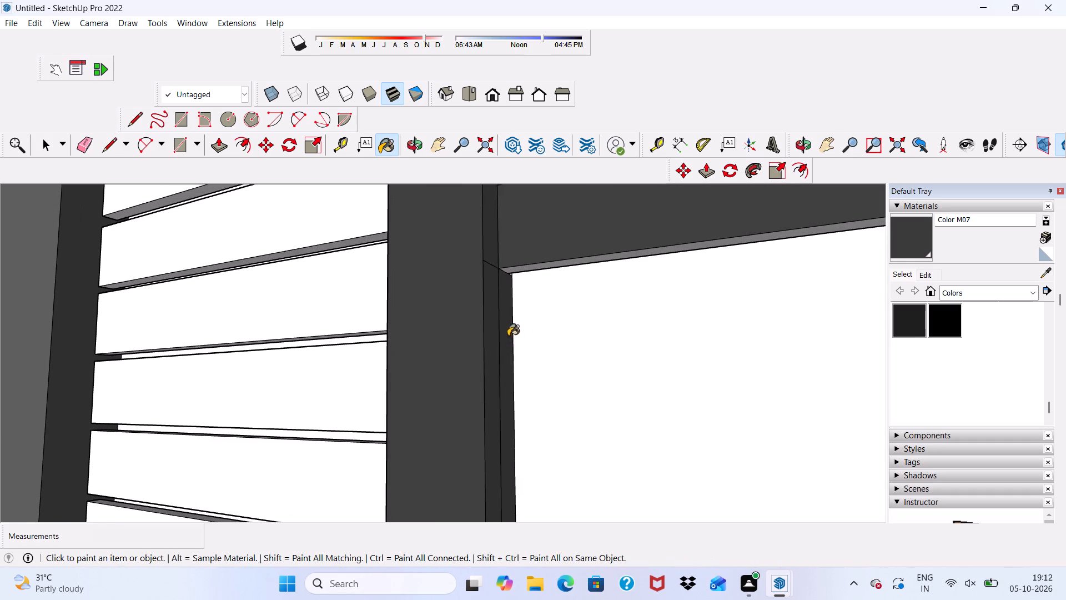
# Paint the underside of the third horizontal bar on both sides of the mullion with Color M07.
pyautogui.scroll(-13, 507, 336)
pyautogui.scroll(1, 462, 319)
pyautogui.scroll(-7, 462, 325)
pyautogui.moveTo(551, 326); pyautogui.dragTo(604, 208, button='middle')
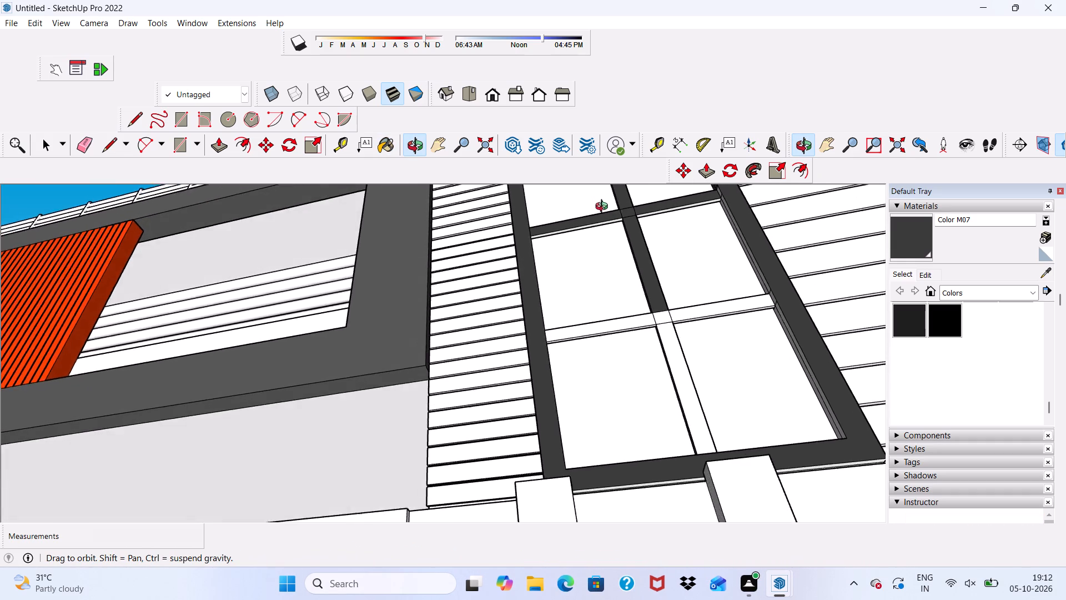
pyautogui.moveTo(604, 208); pyautogui.dragTo(603, 219, button='middle')
pyautogui.middleClick(601, 222)
pyautogui.scroll(16, 599, 224)
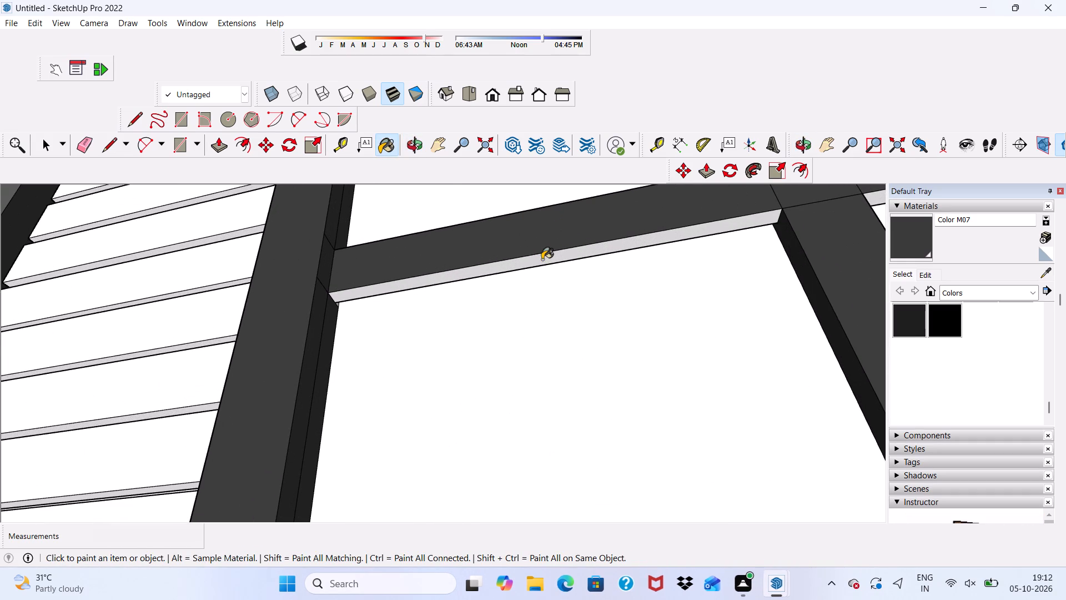
pyautogui.click(544, 258)
pyautogui.scroll(-10, 537, 257)
pyautogui.scroll(6, 710, 266)
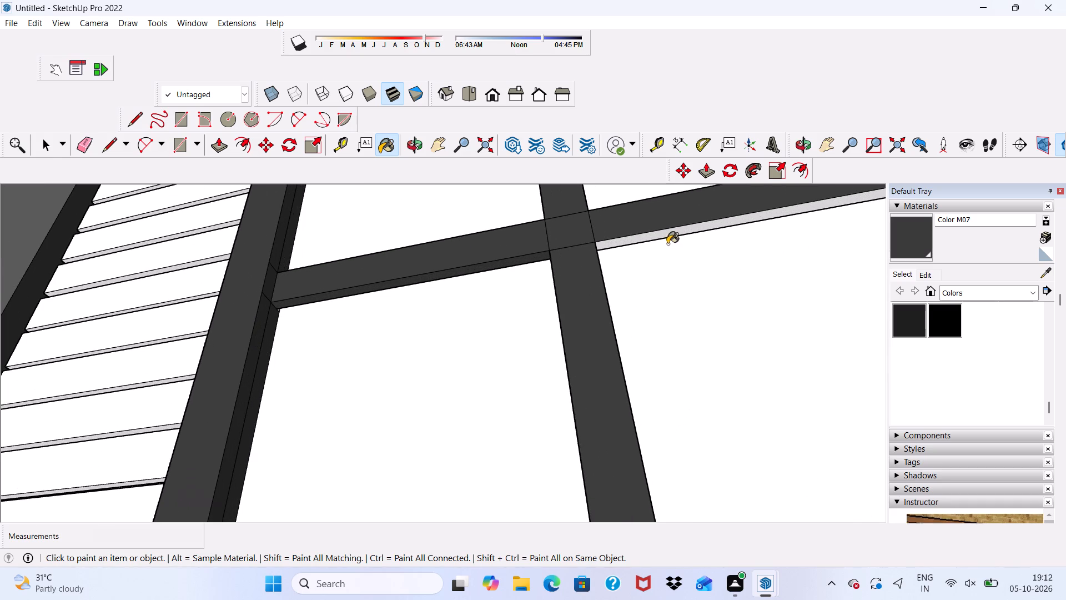
pyautogui.click(650, 237)
# Paint the right jamb reveals below and beside the third horizontal bar with Color M07.
pyautogui.scroll(-8, 648, 238)
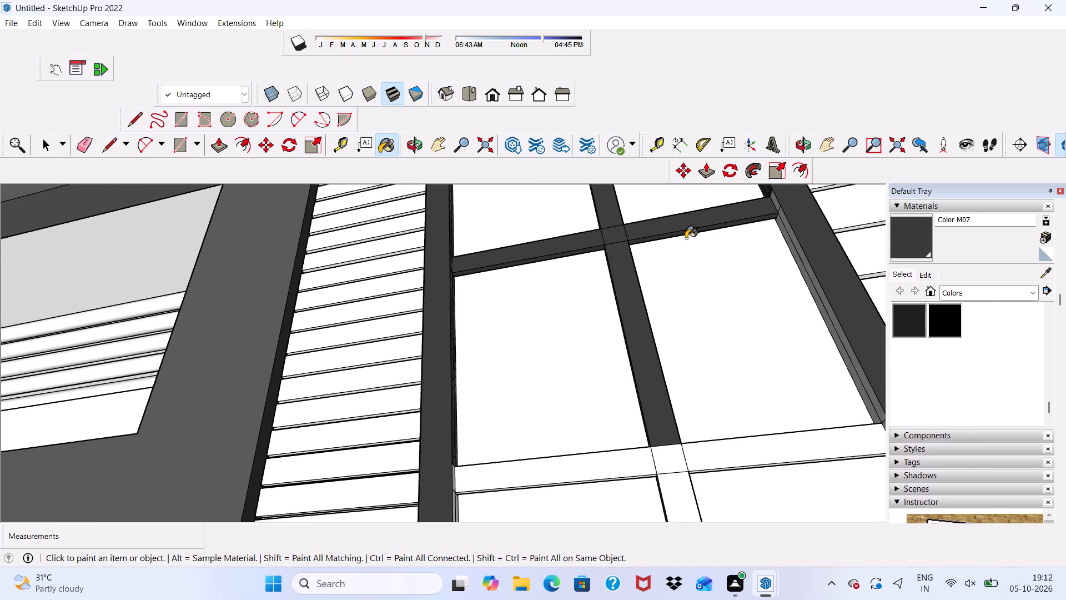
pyautogui.scroll(-3, 665, 246)
pyautogui.scroll(6, 700, 392)
pyautogui.scroll(-1, 801, 311)
pyautogui.moveTo(802, 311); pyautogui.dragTo(850, 288, button='middle')
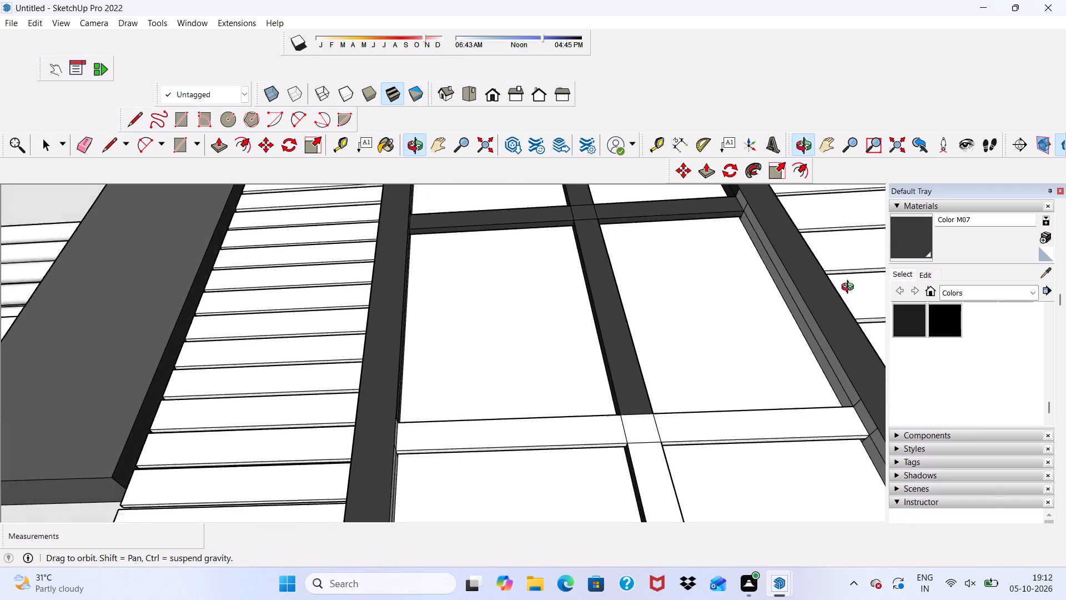
pyautogui.moveTo(850, 288); pyautogui.dragTo(883, 257, button='middle')
pyautogui.scroll(5, 824, 314)
pyautogui.click(744, 347)
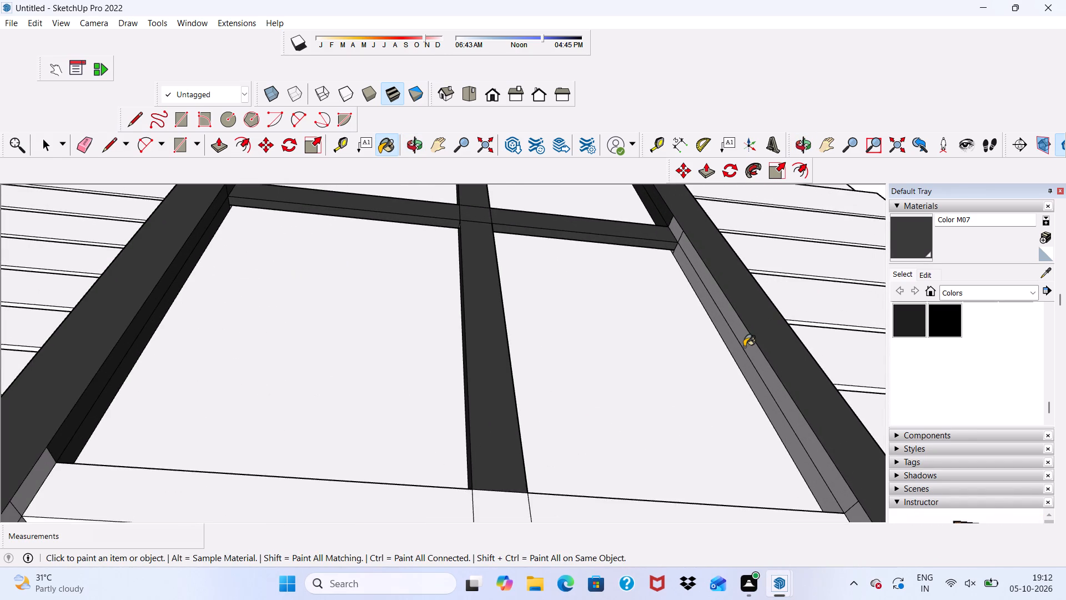
pyautogui.moveTo(748, 361); pyautogui.dragTo(752, 366)
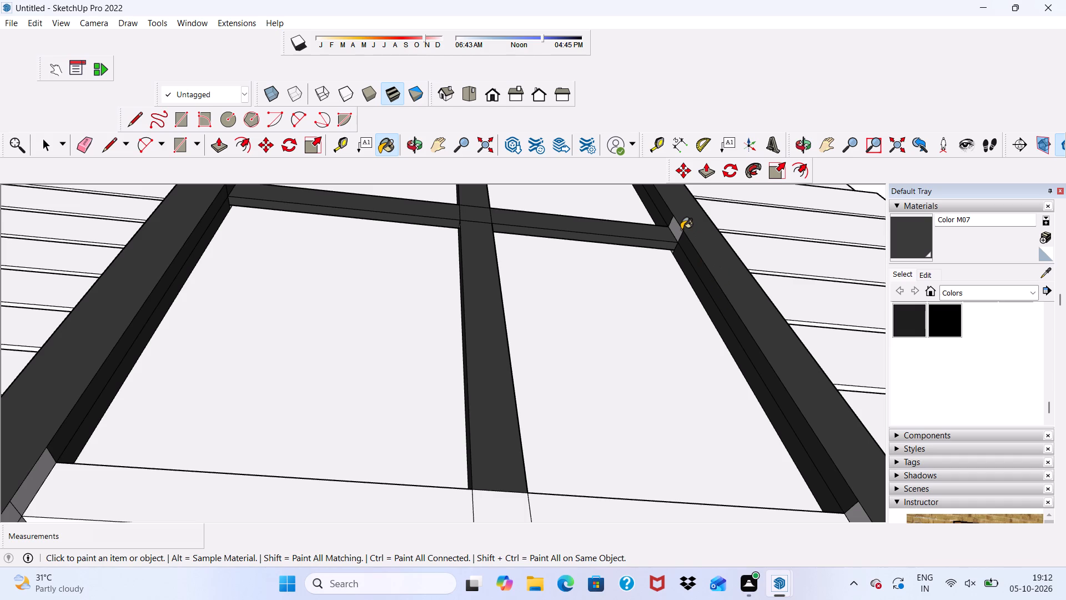
pyautogui.click(680, 229)
# Paint the front and underside of the fourth horizontal bar, left of the central mullion, with Color M07.
pyautogui.scroll(-6, 670, 231)
pyautogui.scroll(1, 689, 307)
pyautogui.scroll(-2, 696, 324)
pyautogui.scroll(5, 508, 352)
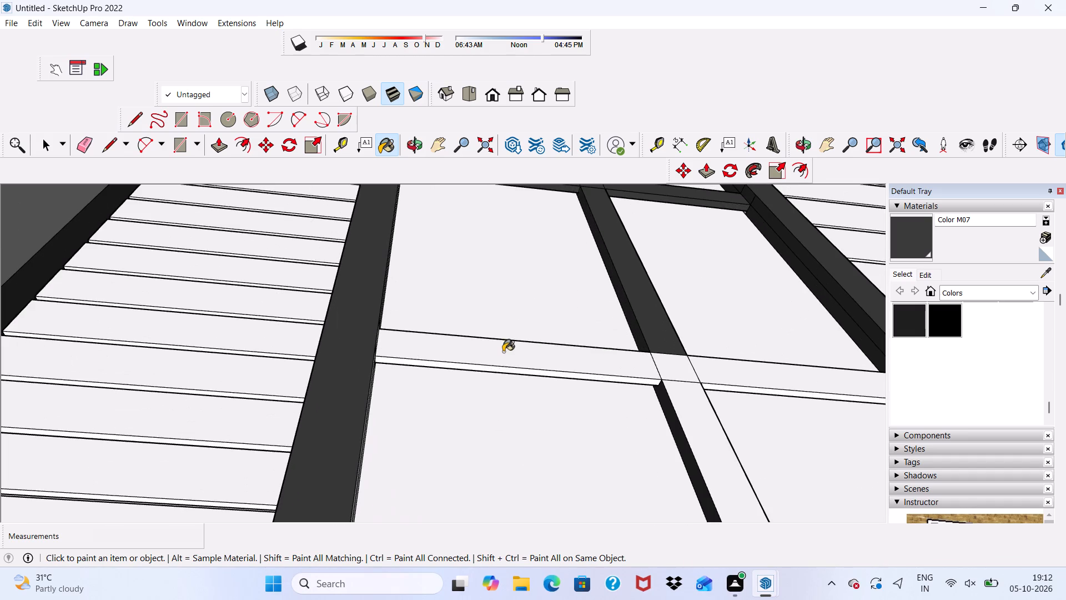
pyautogui.click(496, 354)
pyautogui.scroll(5, 484, 361)
pyautogui.click(480, 372)
# Paint the left jamb reveals beside and below the fourth horizontal bar, including the small corner piece under it, with Color M07.
pyautogui.scroll(3, 395, 371)
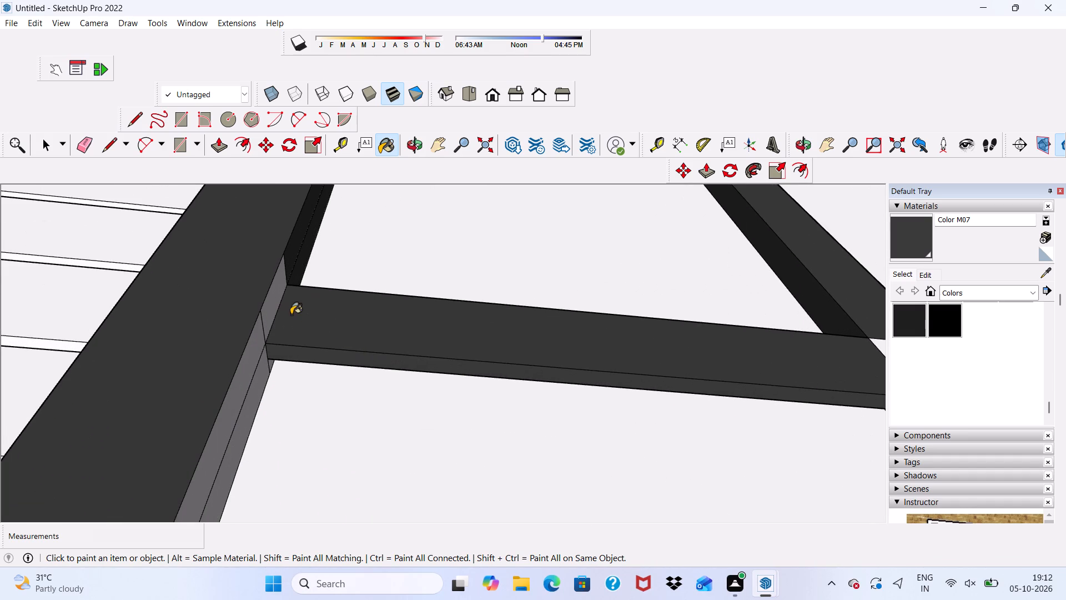
pyautogui.click(273, 307)
pyautogui.scroll(2, 228, 366)
pyautogui.click(237, 393)
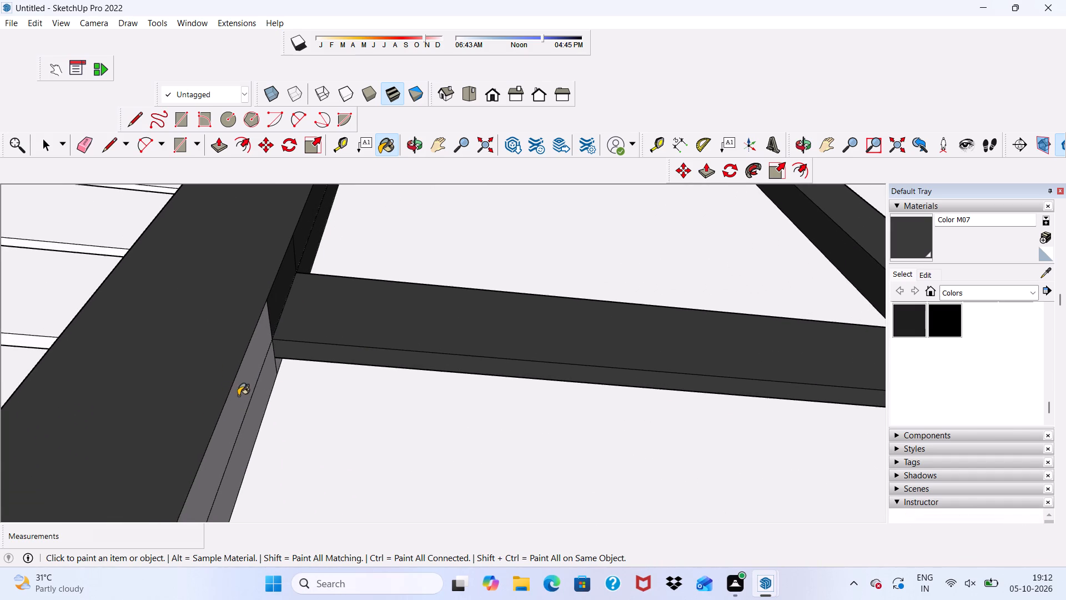
pyautogui.click(250, 398)
pyautogui.scroll(-4, 260, 384)
pyautogui.scroll(9, 266, 378)
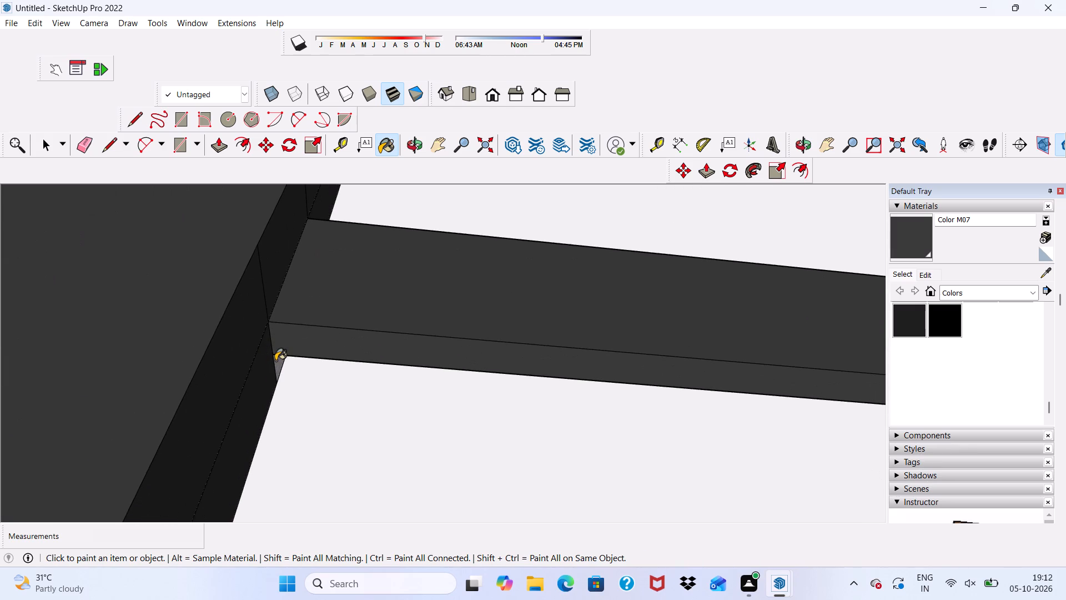
pyautogui.click(273, 361)
pyautogui.click(283, 364)
pyautogui.scroll(-4, 265, 360)
pyautogui.scroll(10, 268, 359)
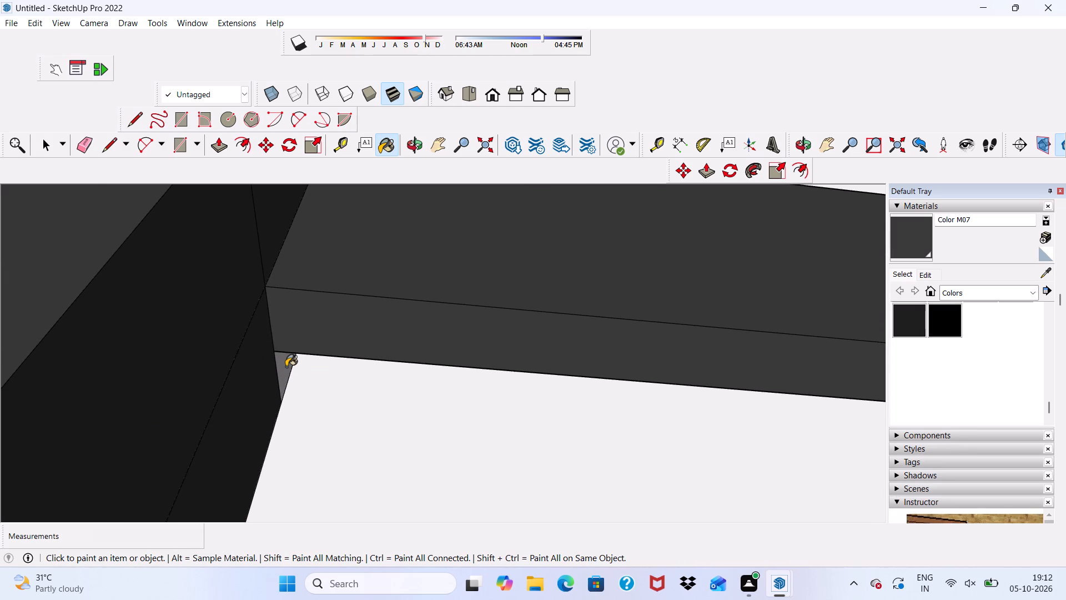
pyautogui.click(286, 366)
pyautogui.scroll(-2, 286, 366)
pyautogui.scroll(-12, 447, 324)
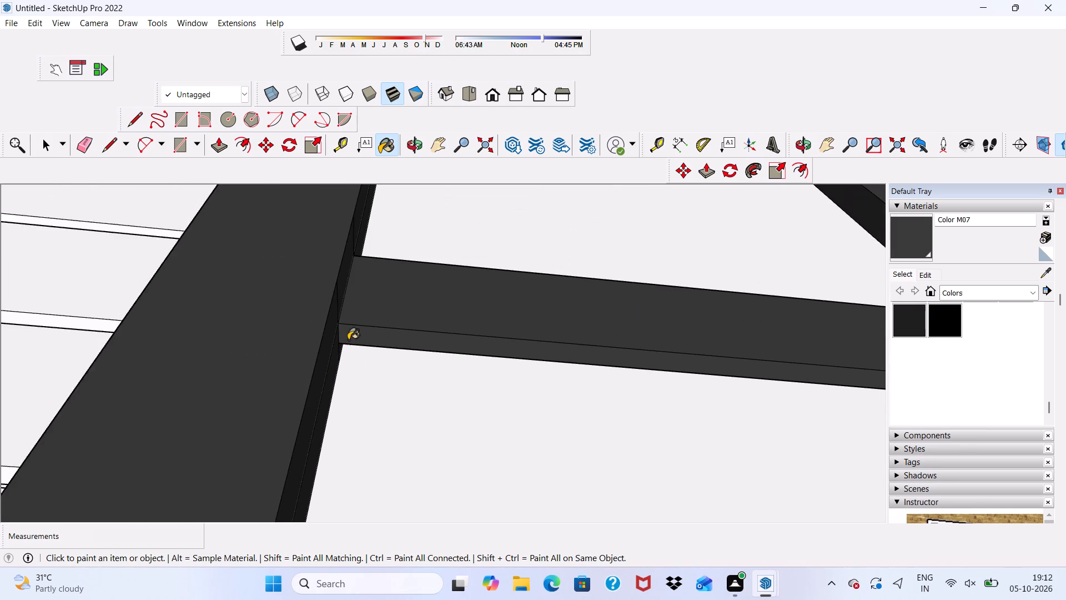
# Paint the mullion front below the fourth bar, the crossing and the bar's front right of the mullion with Color M07.
pyautogui.scroll(-3, 348, 340)
pyautogui.scroll(1, 348, 340)
pyautogui.scroll(-9, 354, 332)
pyautogui.scroll(2, 626, 368)
pyautogui.moveTo(665, 356); pyautogui.dragTo(671, 358)
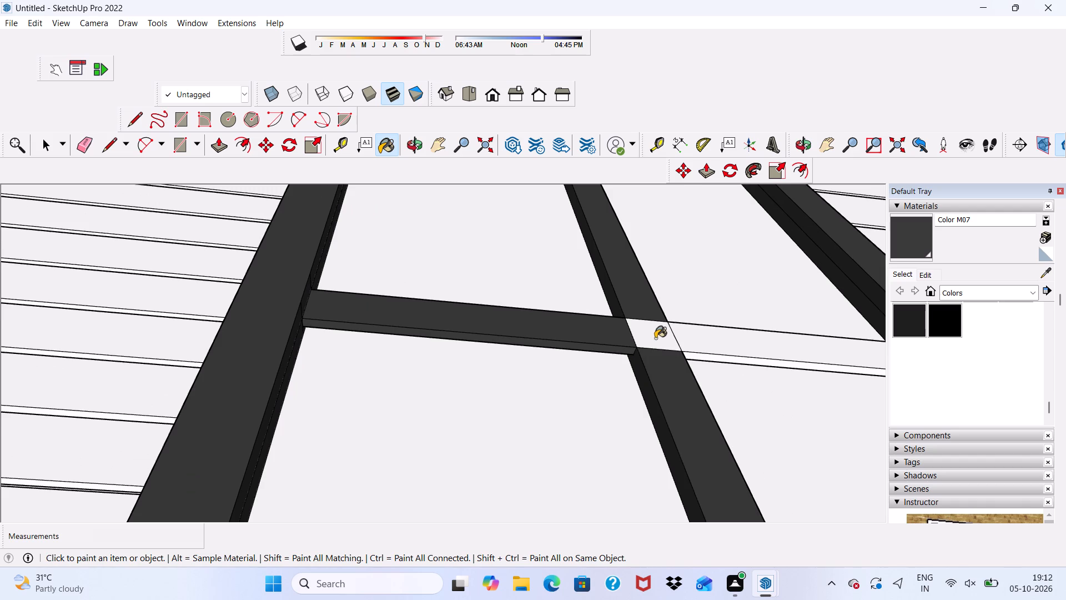
pyautogui.click(655, 339)
pyautogui.click(697, 342)
# Paint the underside of the fourth horizontal bar, right of the mullion, with Color M07, undoing the stray fill.
pyautogui.scroll(4, 695, 354)
pyautogui.moveTo(692, 359); pyautogui.dragTo(701, 364)
pyautogui.scroll(-5, 637, 336)
pyautogui.hotkey('ctrl', 'z')
pyautogui.scroll(3, 711, 365)
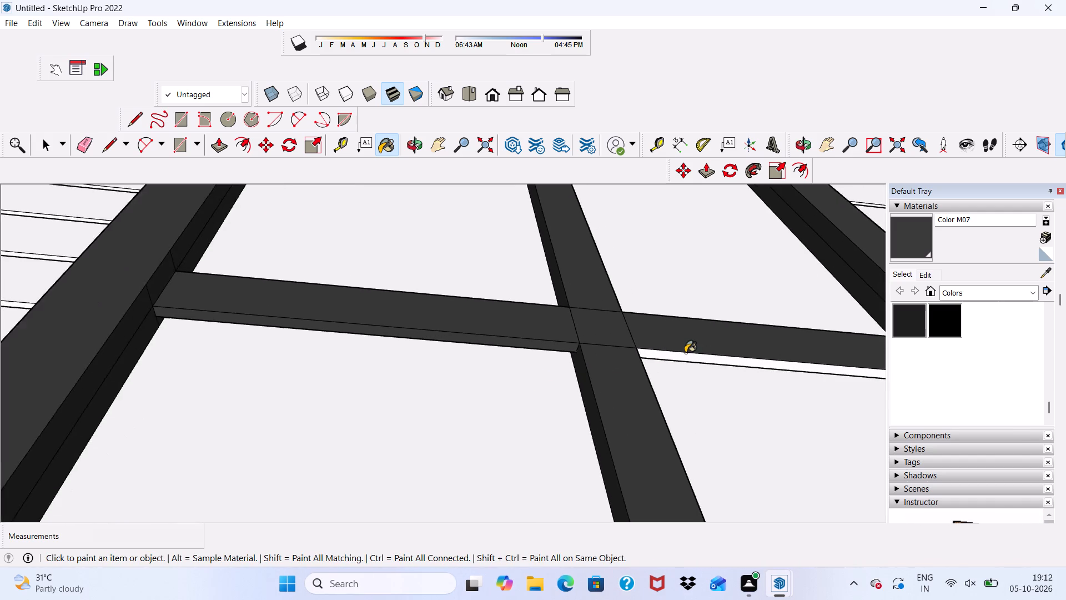
pyautogui.scroll(2, 685, 353)
pyautogui.click(682, 356)
# Paint the top face of the lower horizontal bar on both sides of the central mullion with Color M07.
pyautogui.scroll(-5, 648, 312)
pyautogui.moveTo(639, 316); pyautogui.dragTo(747, 465, button='middle')
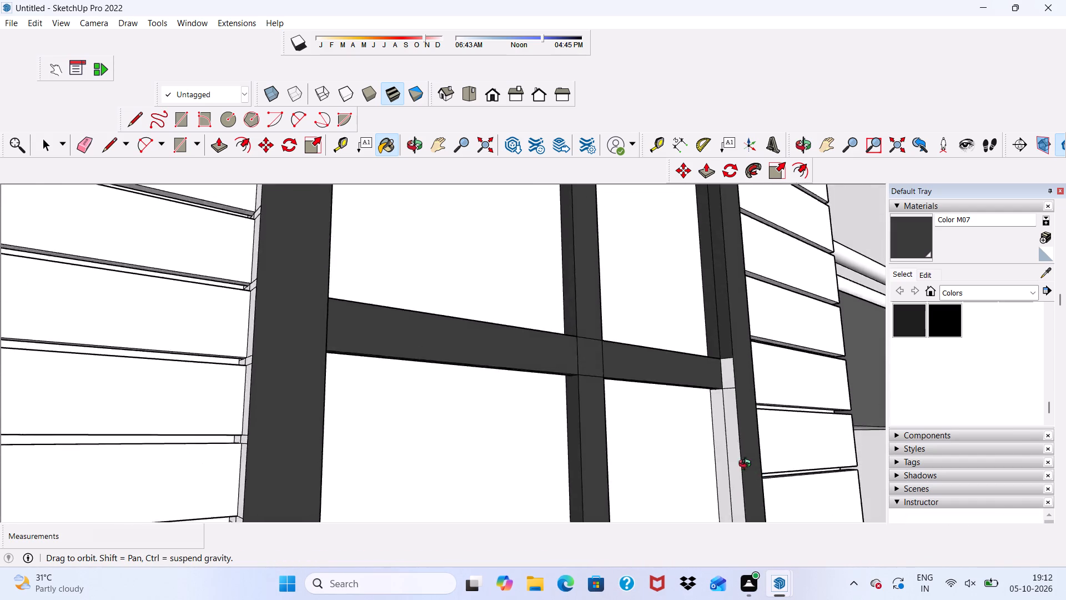
pyautogui.moveTo(747, 465); pyautogui.dragTo(626, 599, button='middle')
pyautogui.scroll(5, 501, 388)
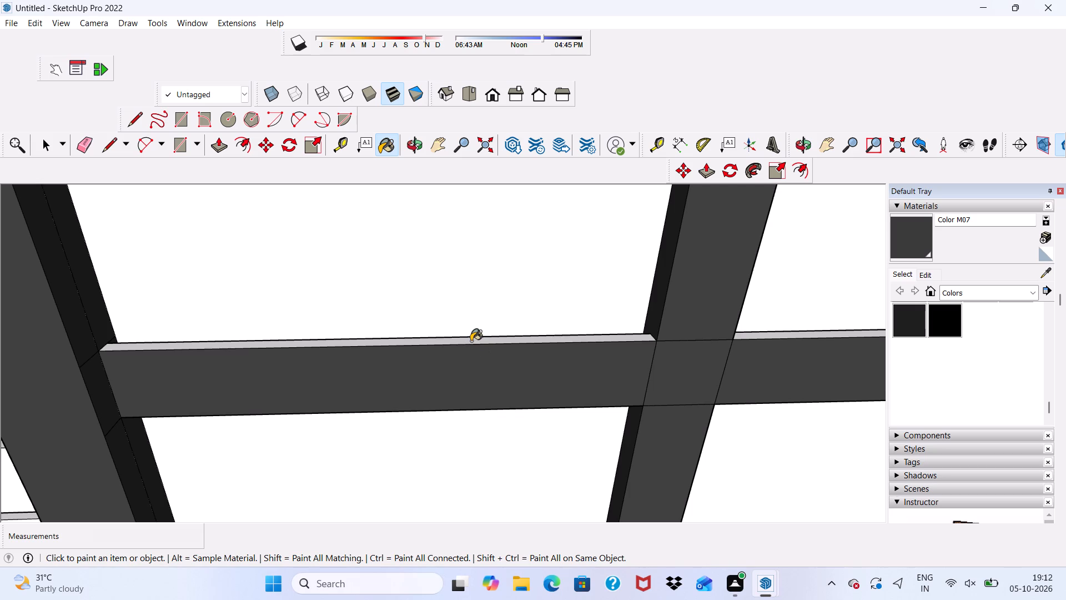
pyautogui.click(471, 341)
pyautogui.scroll(1, 574, 352)
pyautogui.click(772, 337)
pyautogui.scroll(-3, 767, 329)
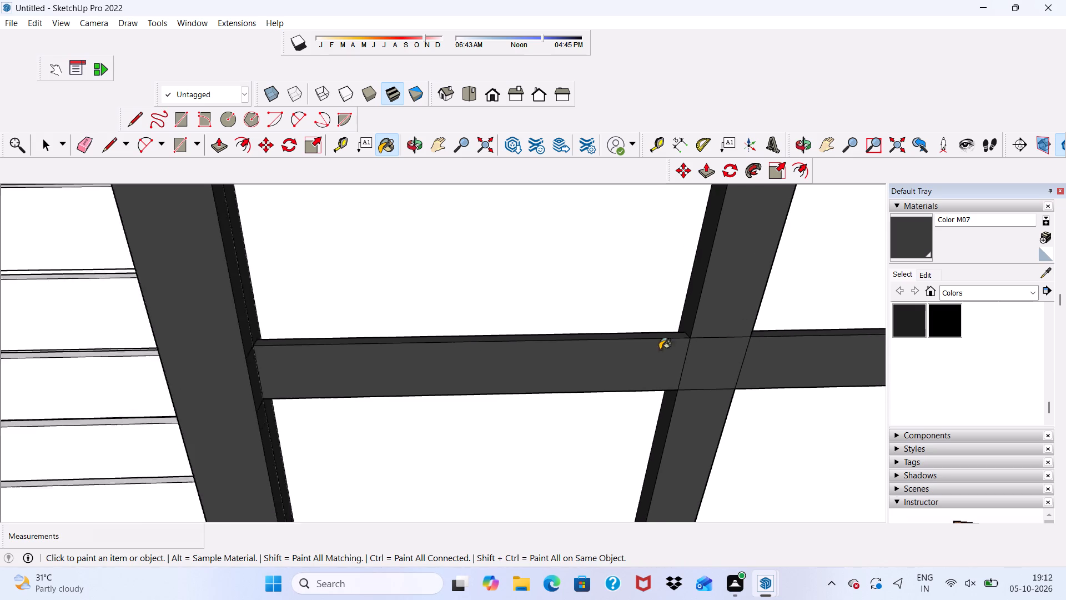
# Paint the right jamb reveals beside and below the fourth horizontal bar with Color M07.
pyautogui.scroll(-16, 660, 349)
pyautogui.moveTo(589, 368); pyautogui.dragTo(664, 317, button='middle')
pyautogui.scroll(8, 663, 317)
pyautogui.scroll(-1, 655, 326)
pyautogui.scroll(2, 655, 326)
pyautogui.click(606, 336)
pyautogui.scroll(4, 615, 341)
pyautogui.moveTo(606, 388); pyautogui.dragTo(617, 392)
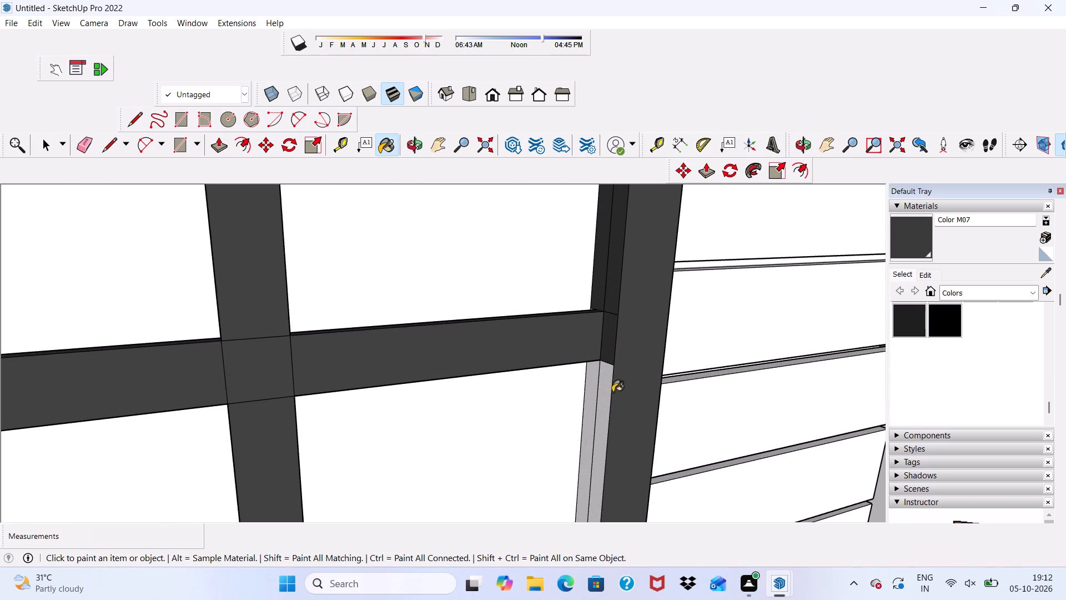
pyautogui.click(594, 393)
pyautogui.click(606, 389)
# Paint the sill faces at the bottom of the tall window frame, on both sides of and under the mullion, with Color M07.
pyautogui.scroll(-12, 610, 375)
pyautogui.scroll(1, 517, 271)
pyautogui.scroll(-6, 554, 185)
pyautogui.moveTo(630, 328); pyautogui.dragTo(548, 444, button='middle')
pyautogui.scroll(11, 499, 466)
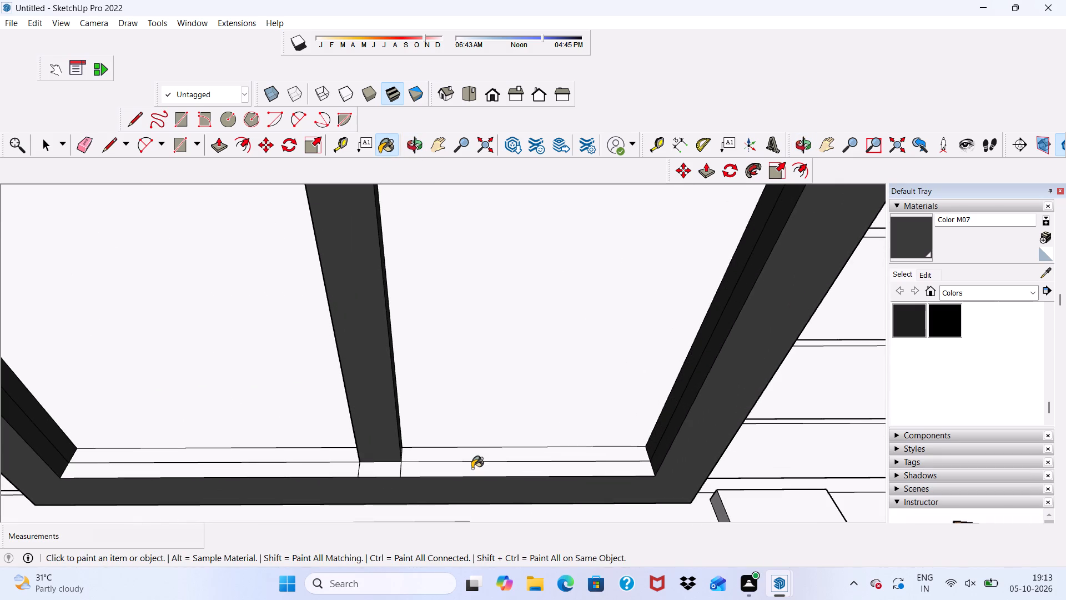
pyautogui.click(472, 468)
pyautogui.click(481, 458)
pyautogui.click(386, 476)
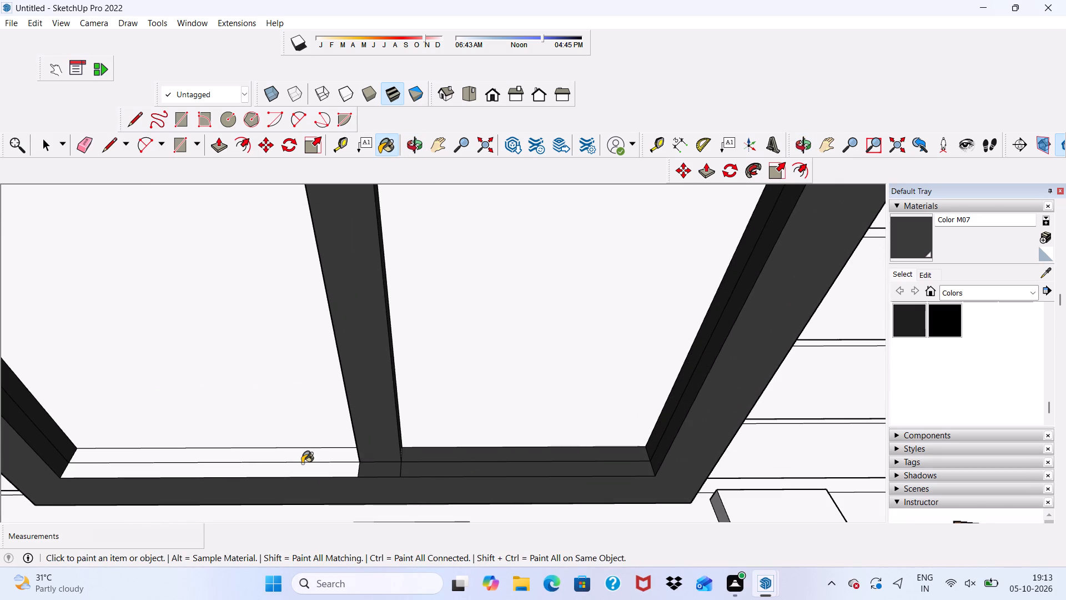
pyautogui.click(302, 463)
pyautogui.click(291, 451)
# Paint the narrow underside faces of the frame's bottom rail with Color M07.
pyautogui.scroll(-2, 279, 456)
pyautogui.scroll(1, 274, 458)
pyautogui.scroll(-2, 274, 458)
pyautogui.moveTo(286, 452); pyautogui.dragTo(319, 171, button='middle')
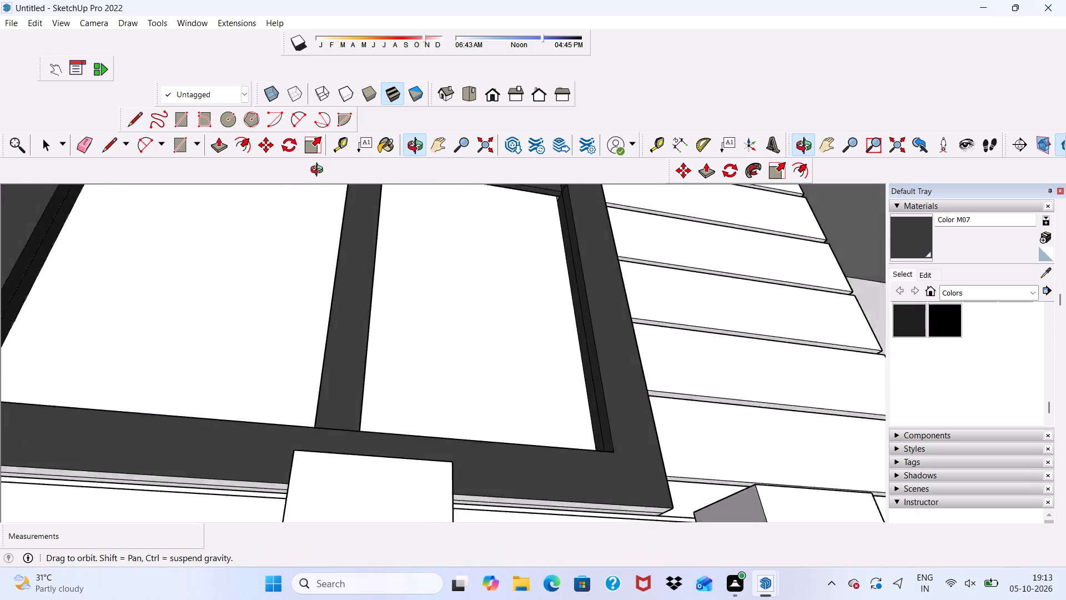
pyautogui.moveTo(319, 171); pyautogui.dragTo(365, 149, button='middle')
pyautogui.scroll(7, 163, 473)
pyautogui.click(190, 441)
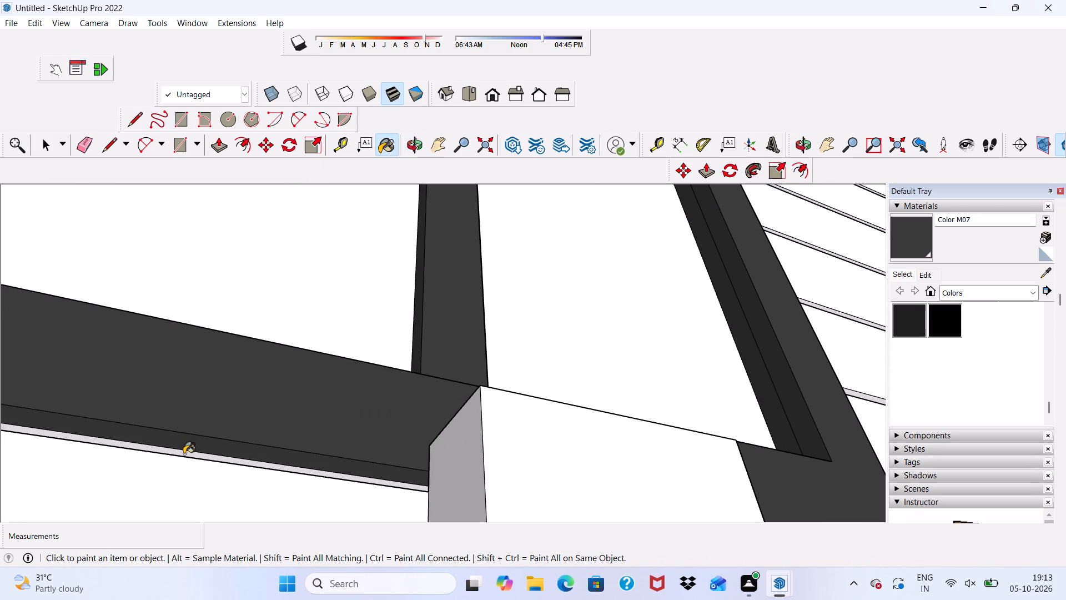
pyautogui.click(184, 454)
# Paint the frame's outer left side strips near the lowest crossbar with Color M07, undoing the stray fill on the siding board.
pyautogui.scroll(2, 182, 453)
pyautogui.scroll(-5, 182, 453)
pyautogui.scroll(2, 661, 472)
pyautogui.scroll(-12, 638, 361)
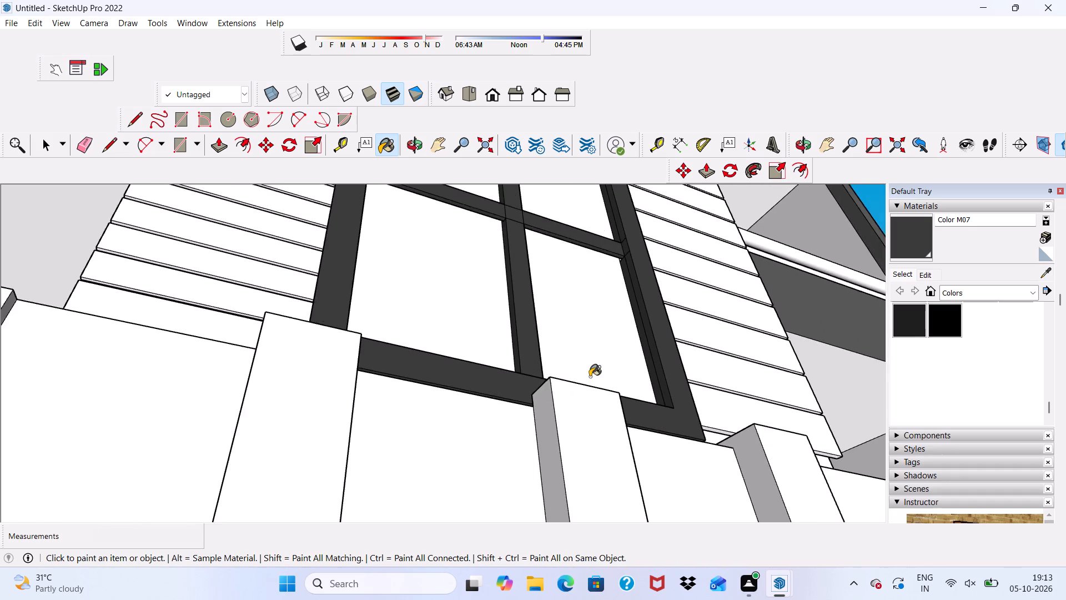
pyautogui.scroll(-7, 589, 362)
pyautogui.moveTo(495, 373); pyautogui.dragTo(654, 496, button='middle')
pyautogui.scroll(10, 515, 323)
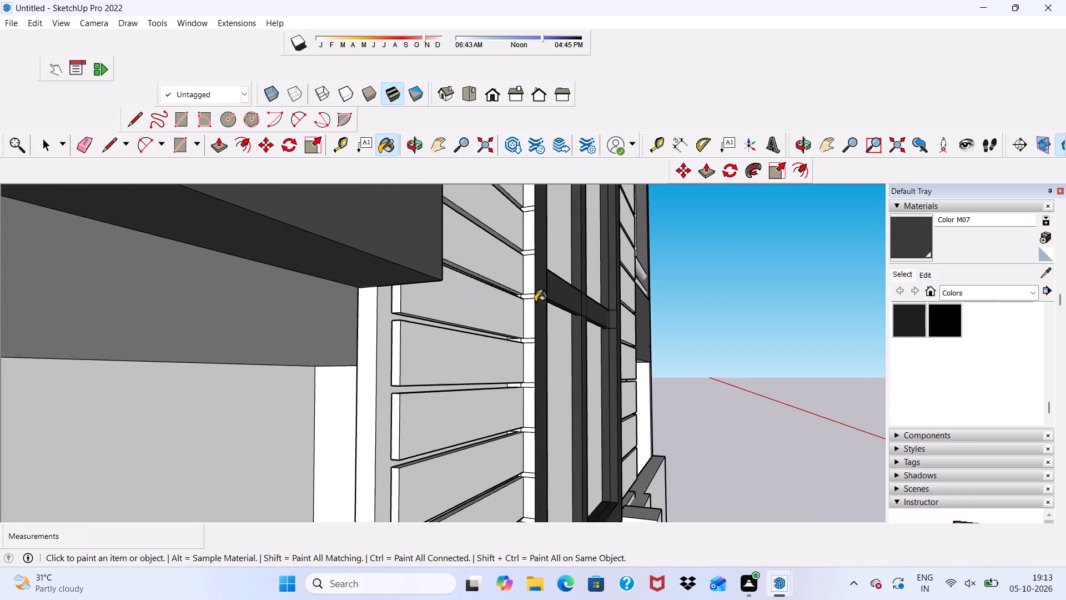
pyautogui.scroll(2, 535, 302)
pyautogui.click(535, 302)
pyautogui.click(532, 312)
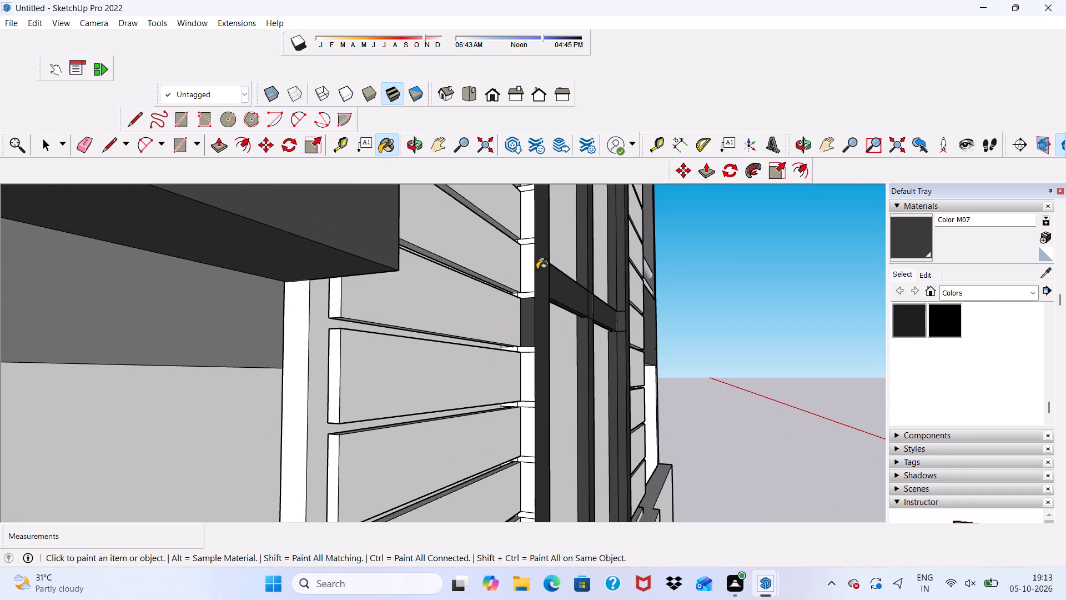
pyautogui.click(527, 274)
pyautogui.scroll(1, 487, 350)
pyautogui.click(522, 374)
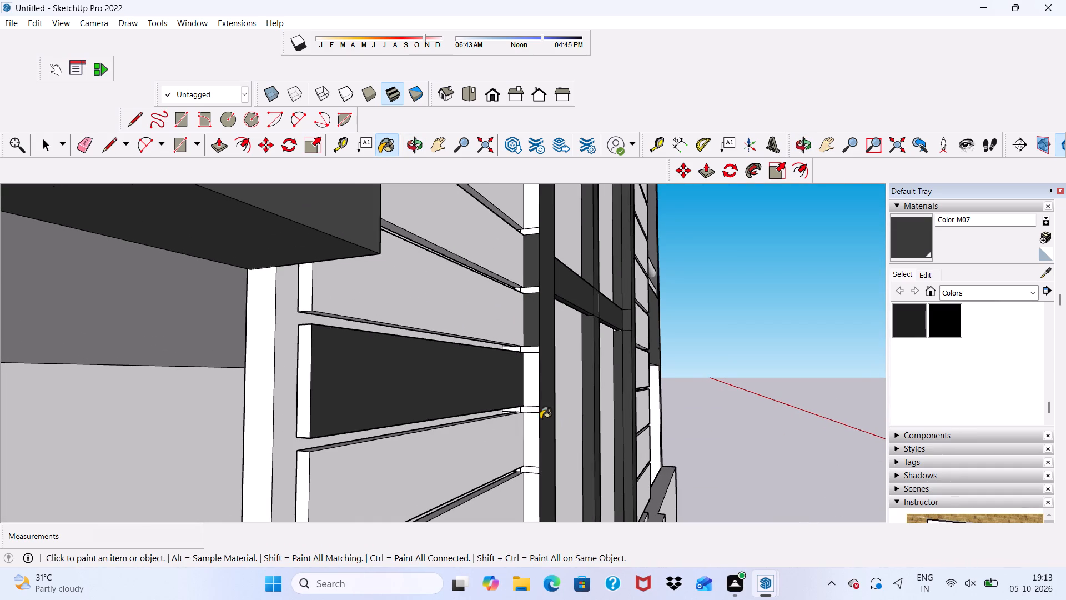
pyautogui.hotkey('ctrl', 'z')
pyautogui.hotkey('ctrl', 'z')
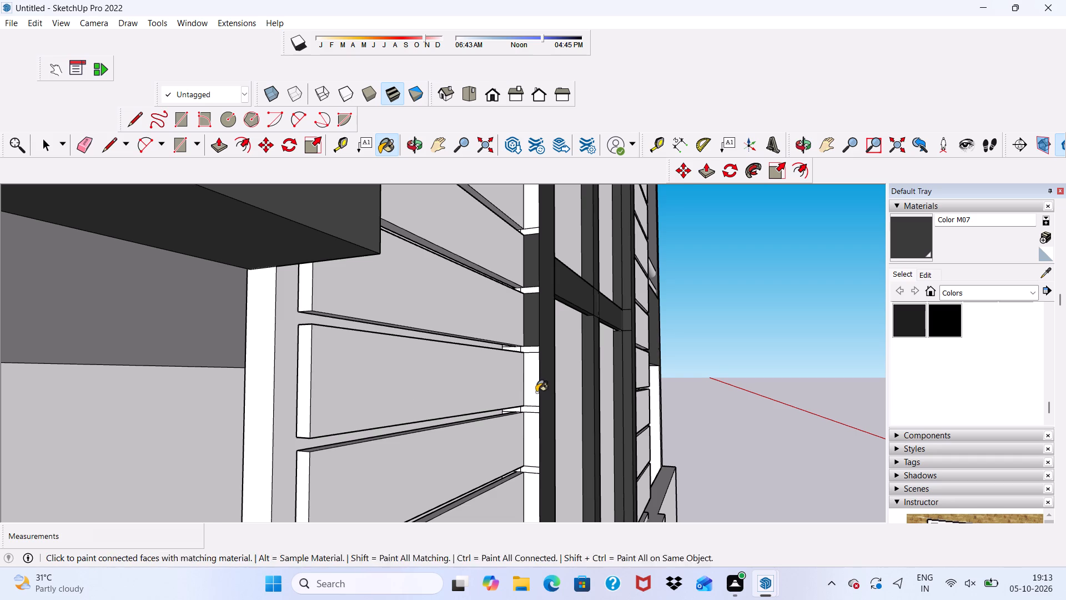
# Paint the following outer left side strips below the lowest crossbar and the gap pieces between them with Color M07.
pyautogui.scroll(4, 520, 379)
pyautogui.click(537, 368)
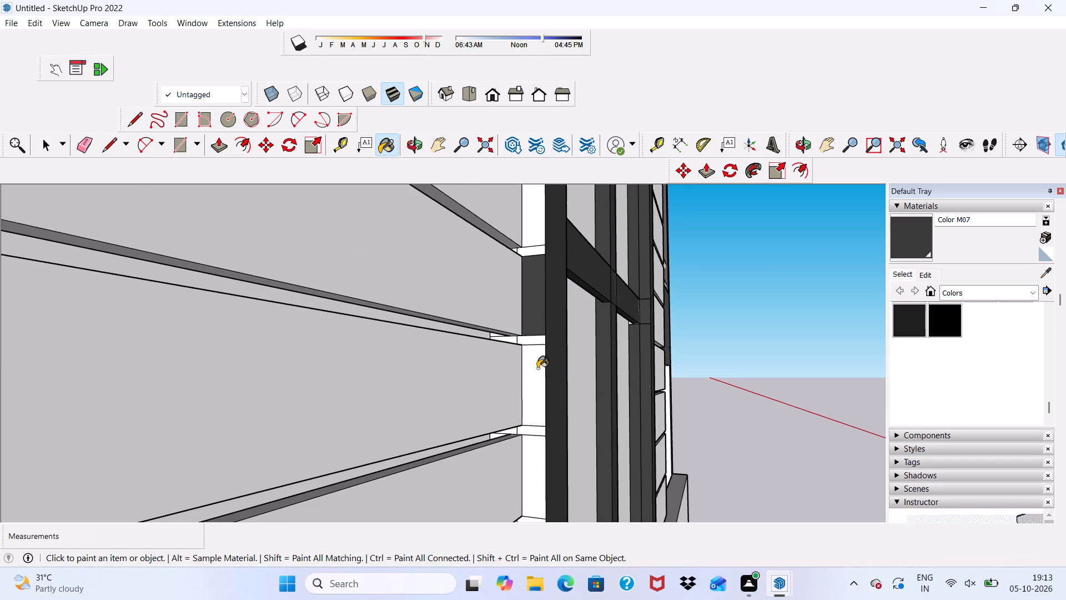
pyautogui.click(545, 469)
pyautogui.click(538, 432)
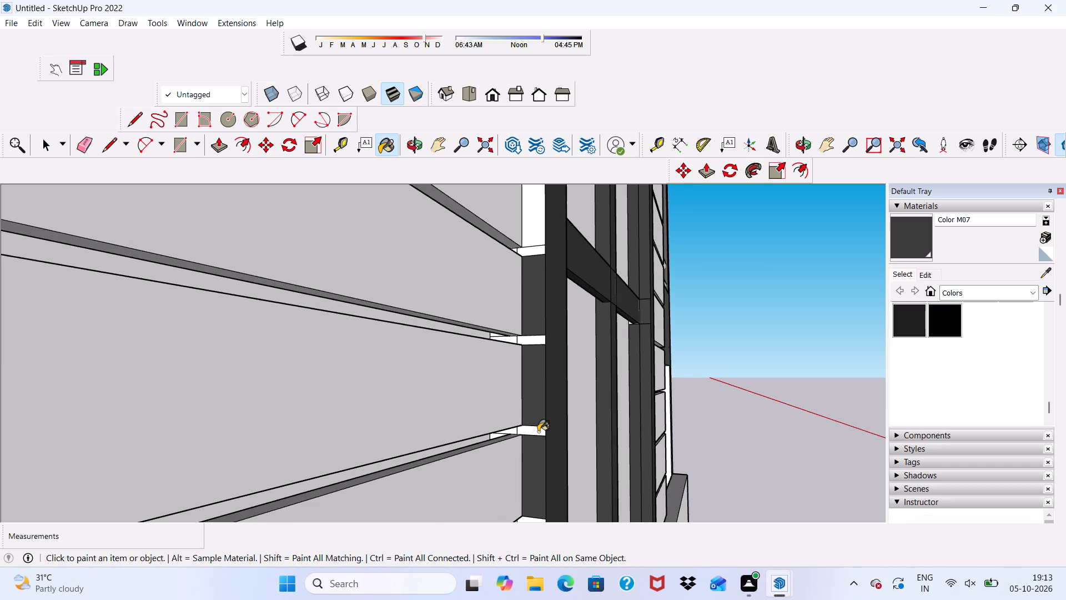
pyautogui.click(542, 342)
# Paint the frame's outer left side at its bottom corner, covering the lowest strips and gap pieces, with Color M07.
pyautogui.scroll(-1, 538, 341)
pyautogui.scroll(1, 538, 341)
pyautogui.scroll(-6, 538, 341)
pyautogui.scroll(1, 580, 319)
pyautogui.scroll(-3, 584, 318)
pyautogui.scroll(1, 591, 307)
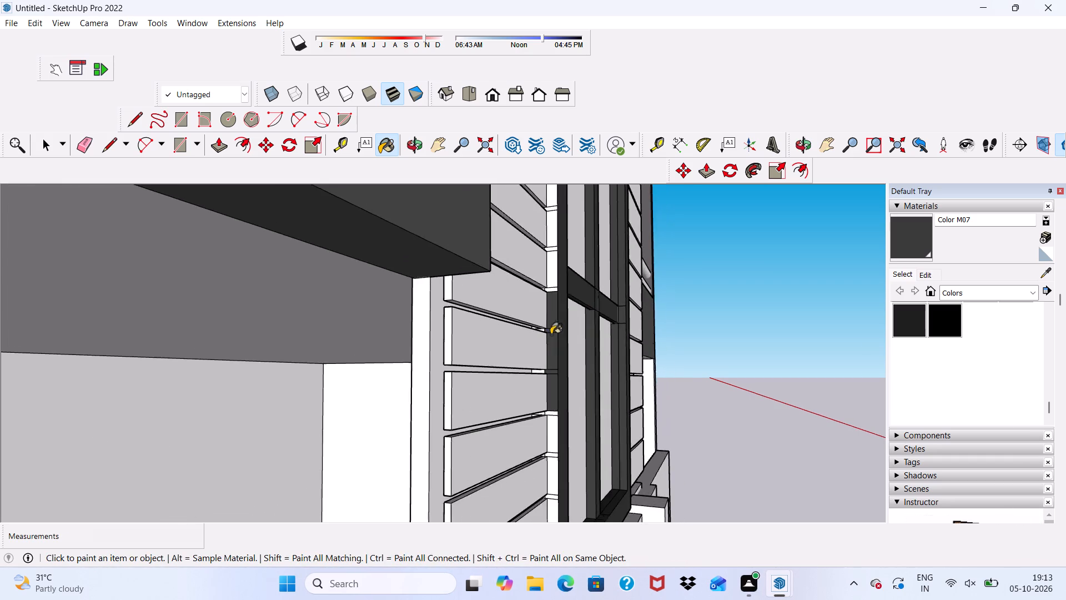
pyautogui.scroll(-2, 553, 328)
pyautogui.scroll(3, 554, 328)
pyautogui.scroll(-6, 560, 333)
pyautogui.moveTo(589, 333); pyautogui.dragTo(141, 378, button='middle')
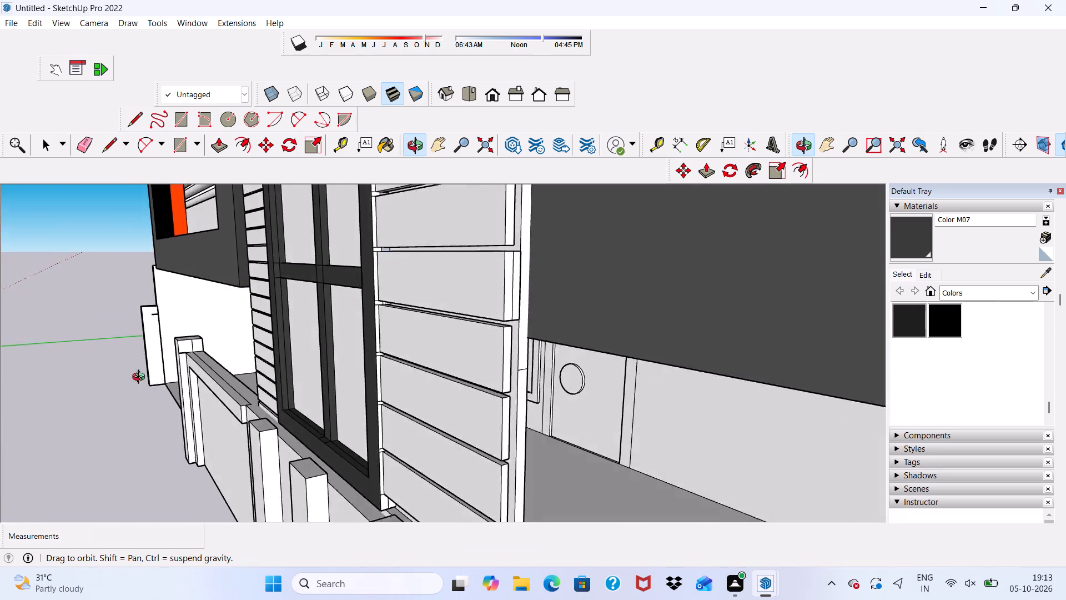
pyautogui.moveTo(141, 378); pyautogui.dragTo(540, 383, button='middle')
pyautogui.scroll(9, 568, 404)
pyautogui.scroll(-6, 493, 371)
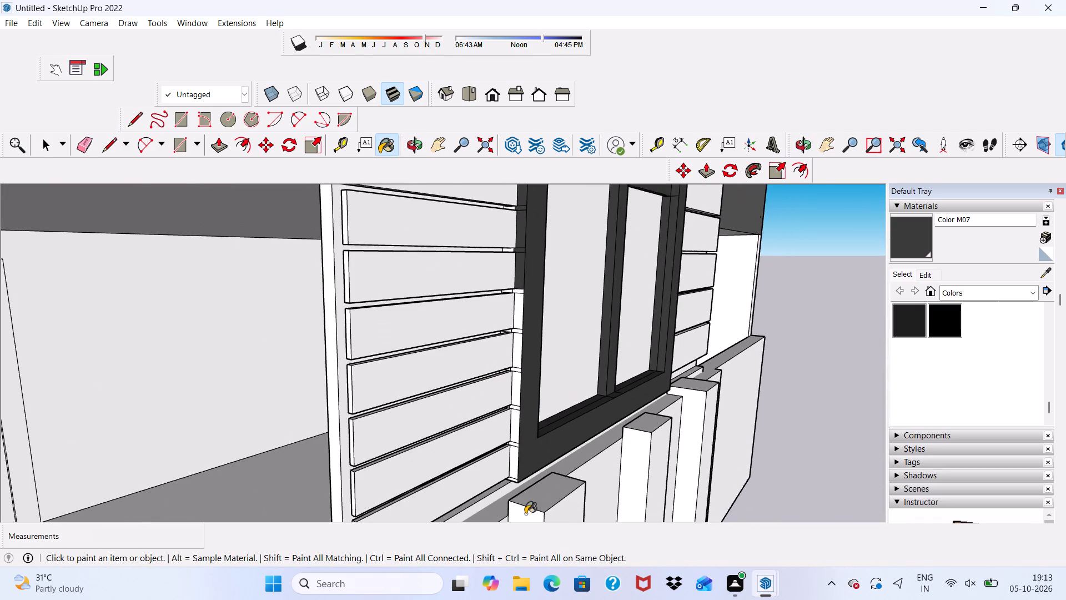
pyautogui.scroll(9, 538, 534)
pyautogui.scroll(9, 511, 477)
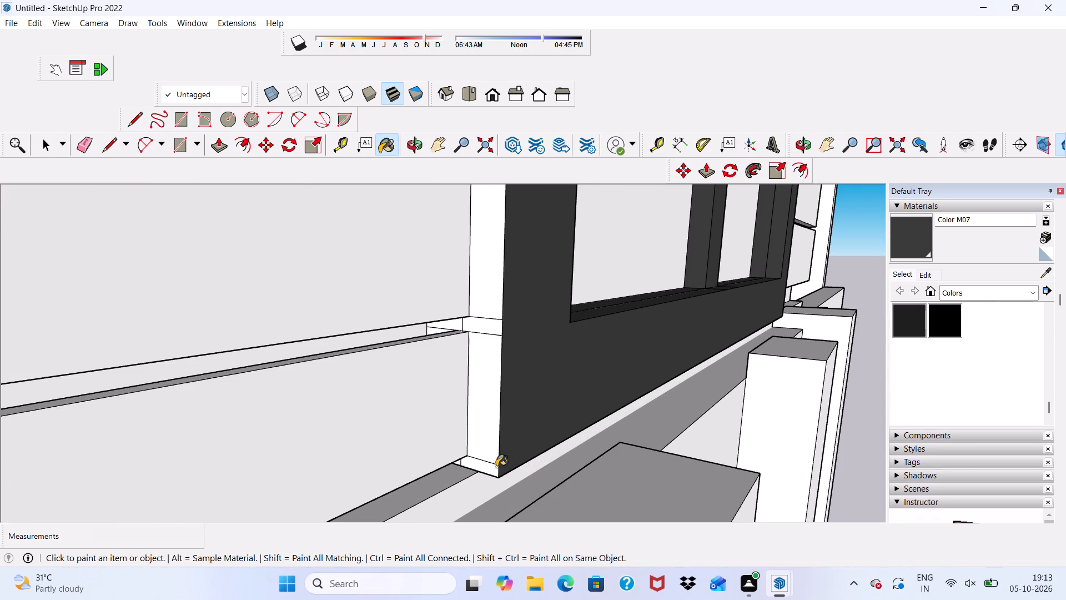
pyautogui.click(491, 470)
pyautogui.click(474, 432)
pyautogui.click(475, 324)
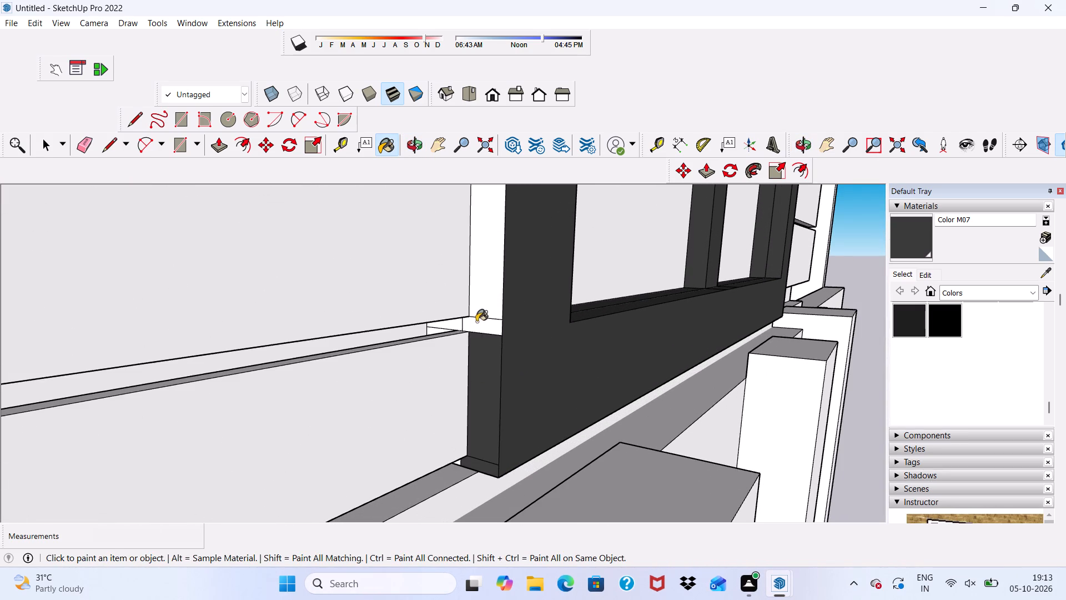
pyautogui.click(495, 302)
# Continue Color M07 up the outer left side from the bottom corner over the next strips and gap pieces between siding boards.
pyautogui.scroll(-13, 477, 291)
pyautogui.scroll(9, 474, 245)
pyautogui.click(485, 276)
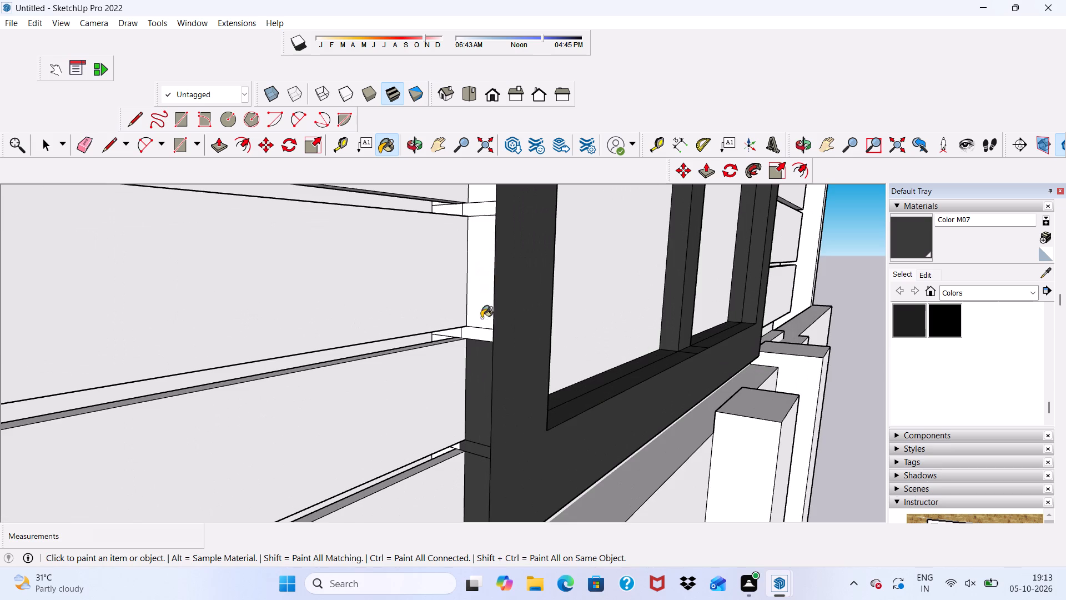
pyautogui.click(474, 338)
pyautogui.scroll(-5, 469, 323)
pyautogui.scroll(1, 508, 234)
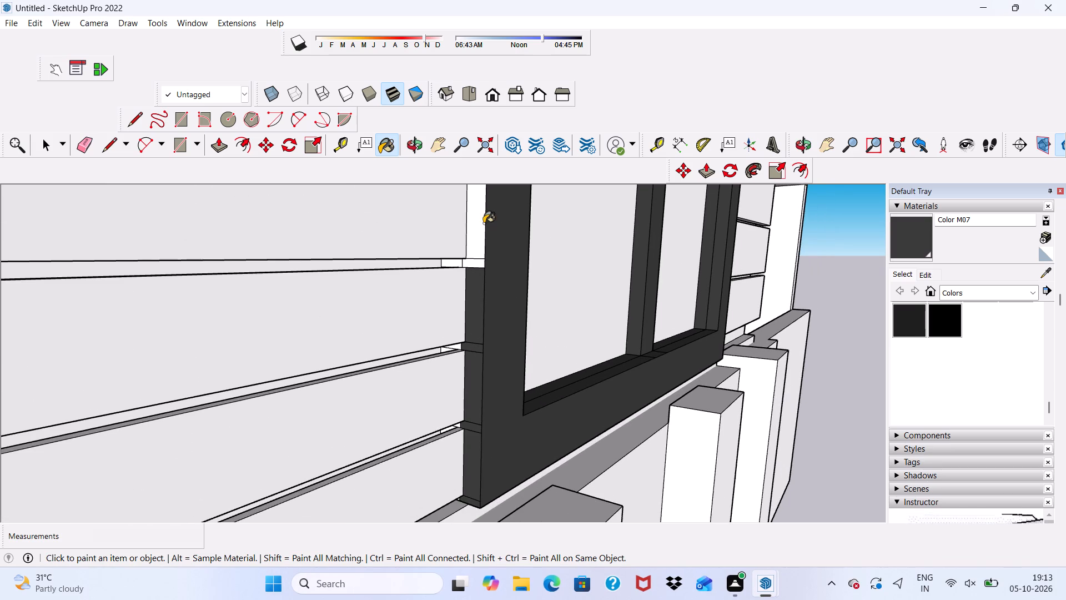
pyautogui.click(481, 223)
pyautogui.scroll(3, 468, 274)
pyautogui.click(472, 268)
pyautogui.click(477, 258)
pyautogui.scroll(-5, 476, 258)
pyautogui.scroll(1, 476, 262)
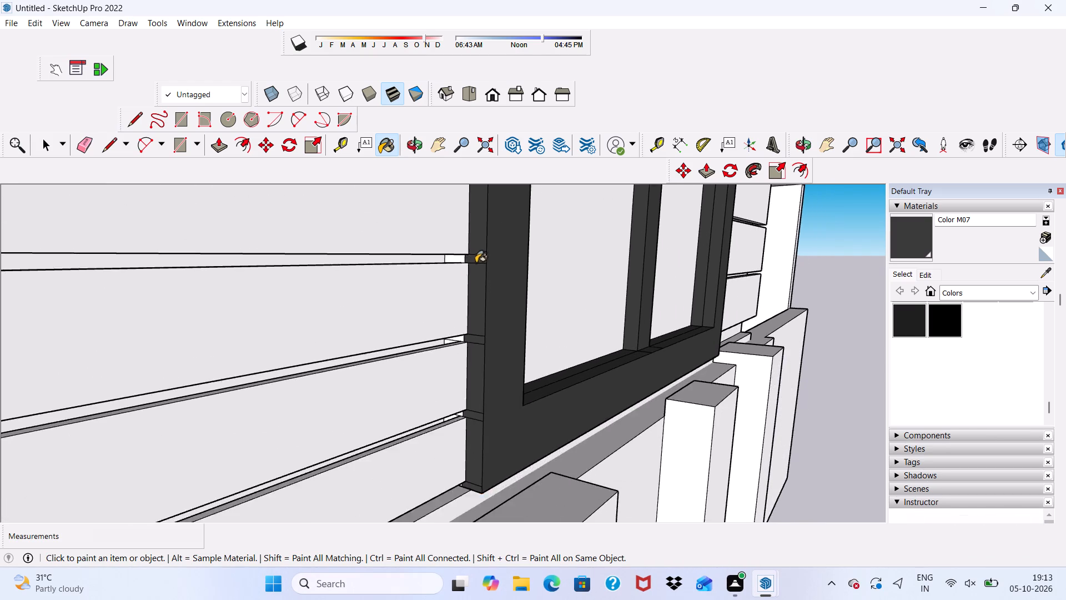
# Paint the unpainted outer left side strip below the lowest crossbar and the gap pieces at both its ends with Color M07.
pyautogui.scroll(-2, 464, 292)
pyautogui.scroll(1, 475, 324)
pyautogui.scroll(-4, 484, 338)
pyautogui.scroll(1, 477, 300)
pyautogui.scroll(-5, 483, 313)
pyautogui.scroll(20, 486, 171)
pyautogui.scroll(2, 486, 171)
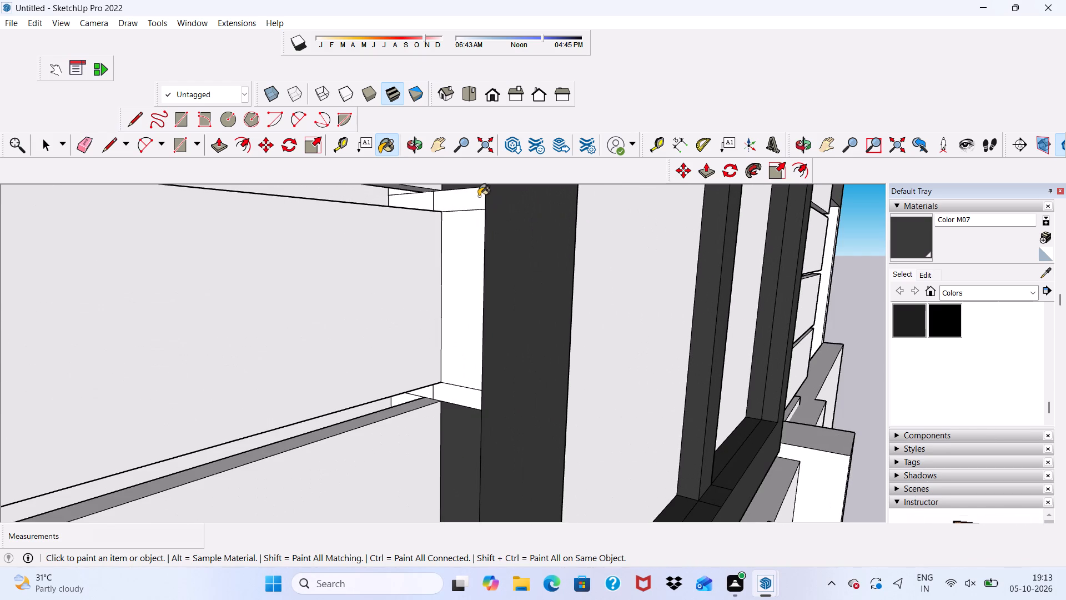
pyautogui.click(474, 202)
pyautogui.moveTo(463, 297); pyautogui.dragTo(471, 312)
pyautogui.click(452, 400)
# Paint the outer left side strips and gap pieces level with the lowest crossbar with Color M07.
pyautogui.scroll(-20, 454, 391)
pyautogui.scroll(1, 502, 385)
pyautogui.scroll(-3, 508, 399)
pyautogui.scroll(9, 472, 221)
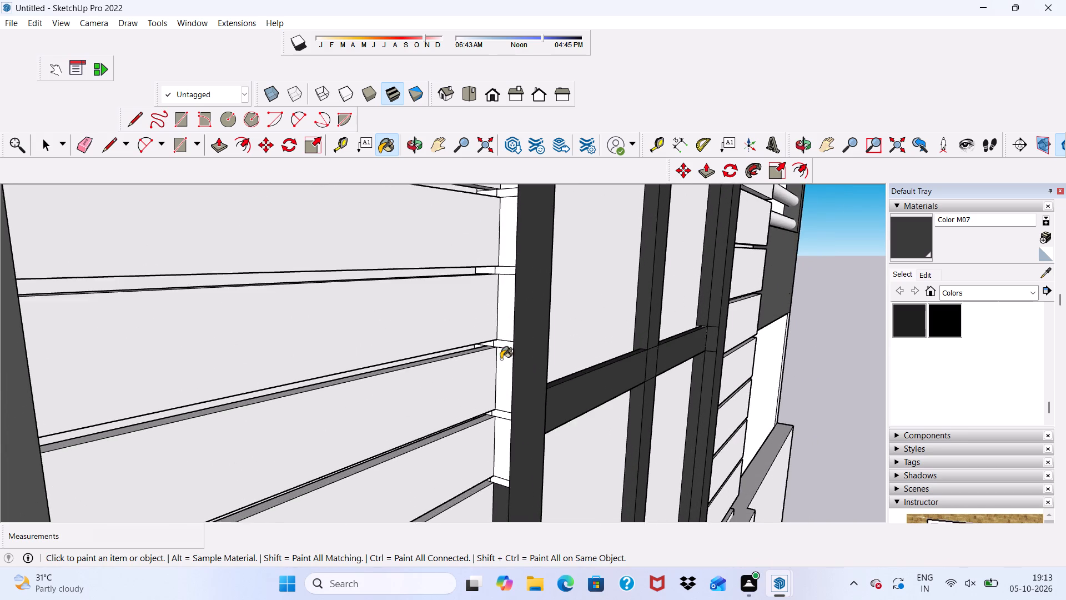
pyautogui.scroll(3, 501, 359)
pyautogui.moveTo(506, 383); pyautogui.dragTo(515, 391)
pyautogui.scroll(4, 485, 403)
pyautogui.moveTo(516, 376); pyautogui.dragTo(525, 380)
pyautogui.click(521, 437)
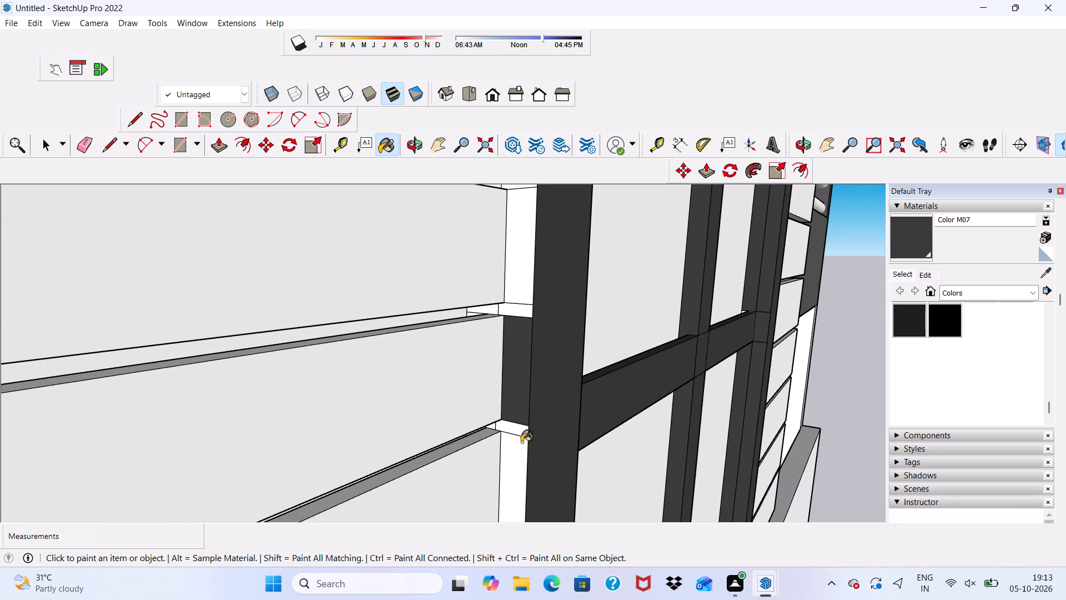
pyautogui.click(524, 431)
pyautogui.scroll(2, 525, 477)
pyautogui.click(525, 479)
pyautogui.scroll(-9, 531, 431)
pyautogui.scroll(3, 529, 516)
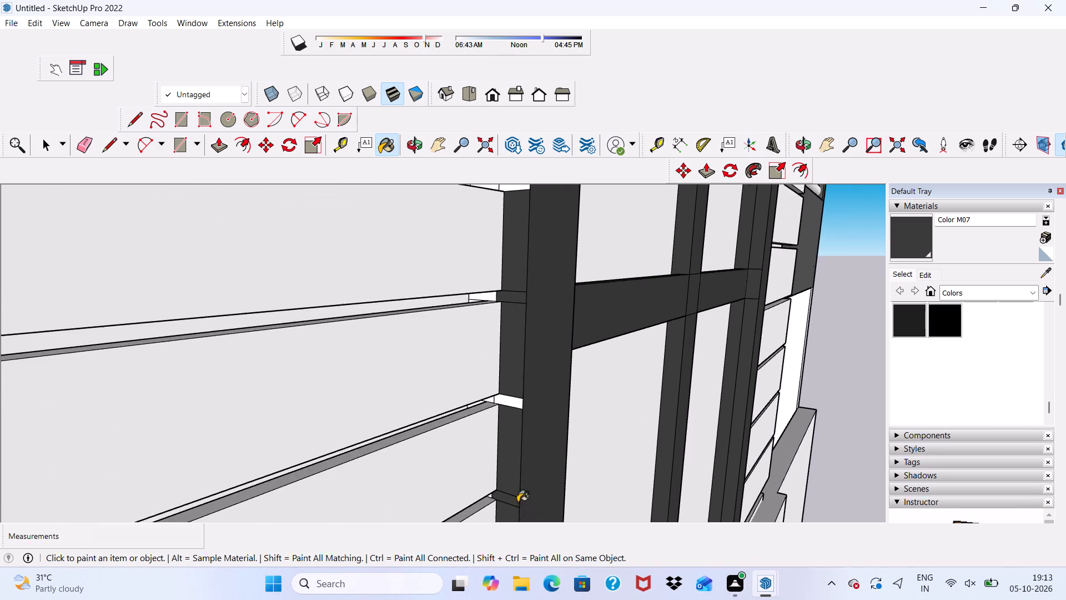
pyautogui.scroll(6, 517, 502)
pyautogui.click(504, 389)
# Paint the outer left side strip just above the lowest crossbar and its adjoining gap piece with Color M07.
pyautogui.scroll(-4, 504, 389)
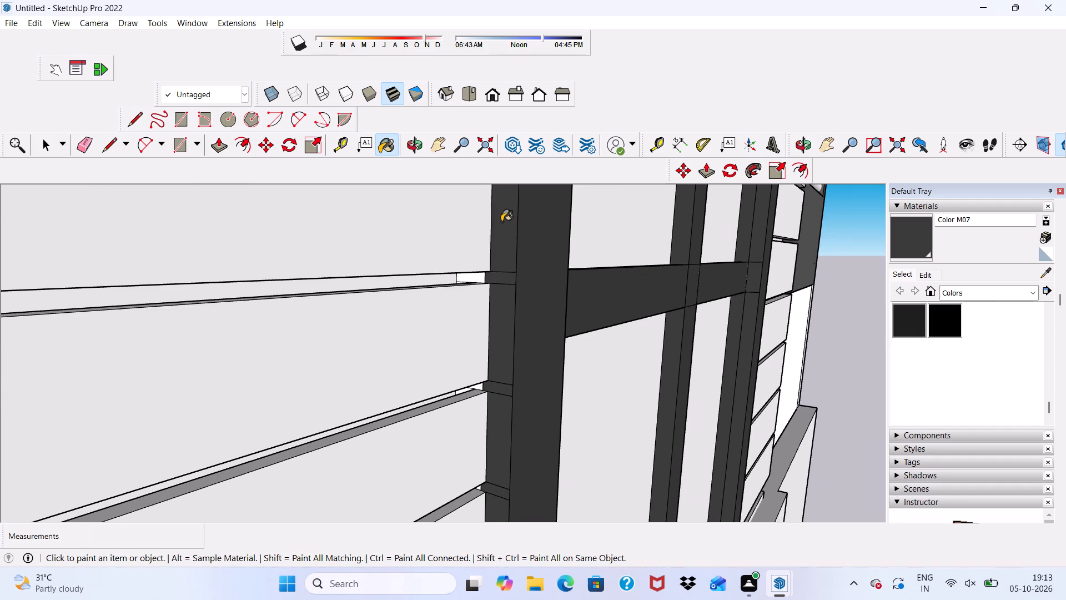
pyautogui.scroll(-9, 511, 261)
pyautogui.scroll(5, 497, 234)
pyautogui.click(521, 207)
pyautogui.scroll(4, 508, 235)
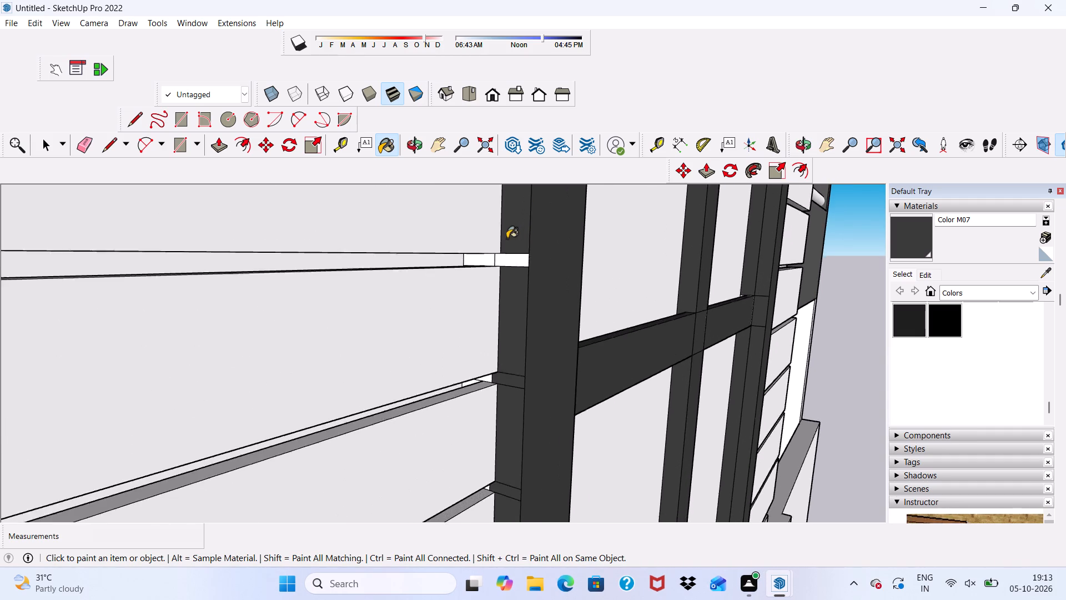
pyautogui.scroll(1, 507, 238)
pyautogui.click(517, 265)
# Paint the next two outer left side strips and gap pieces above with Color M07, undoing the stray siding board fill.
pyautogui.scroll(-9, 515, 270)
pyautogui.scroll(1, 516, 372)
pyautogui.scroll(-6, 518, 376)
pyautogui.scroll(6, 534, 268)
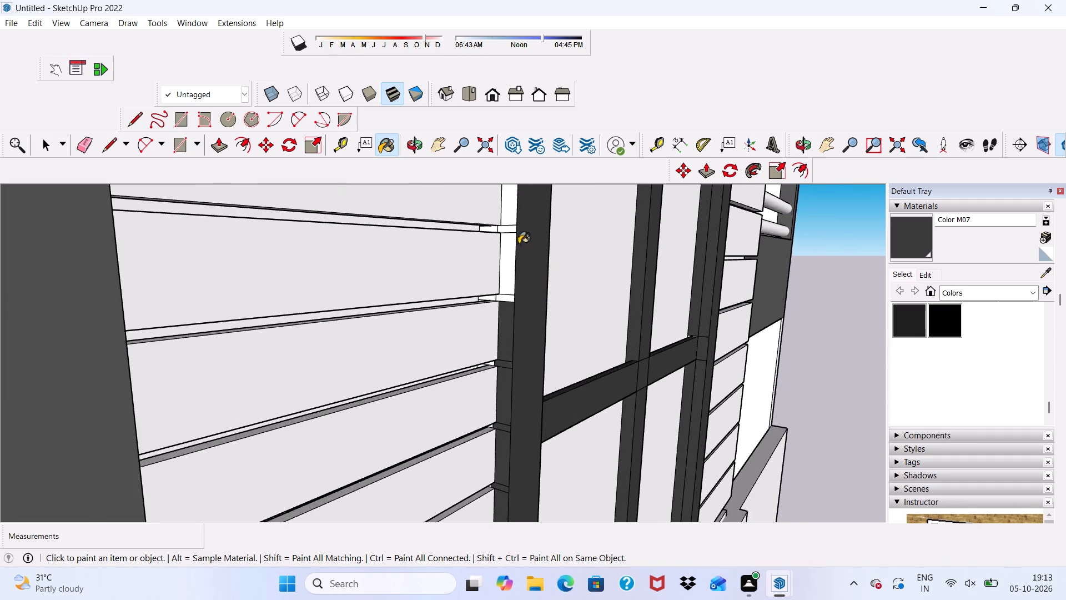
pyautogui.scroll(4, 519, 244)
pyautogui.click(507, 252)
pyautogui.scroll(4, 480, 324)
pyautogui.click(510, 338)
pyautogui.scroll(-12, 510, 343)
pyautogui.scroll(5, 496, 291)
pyautogui.click(515, 280)
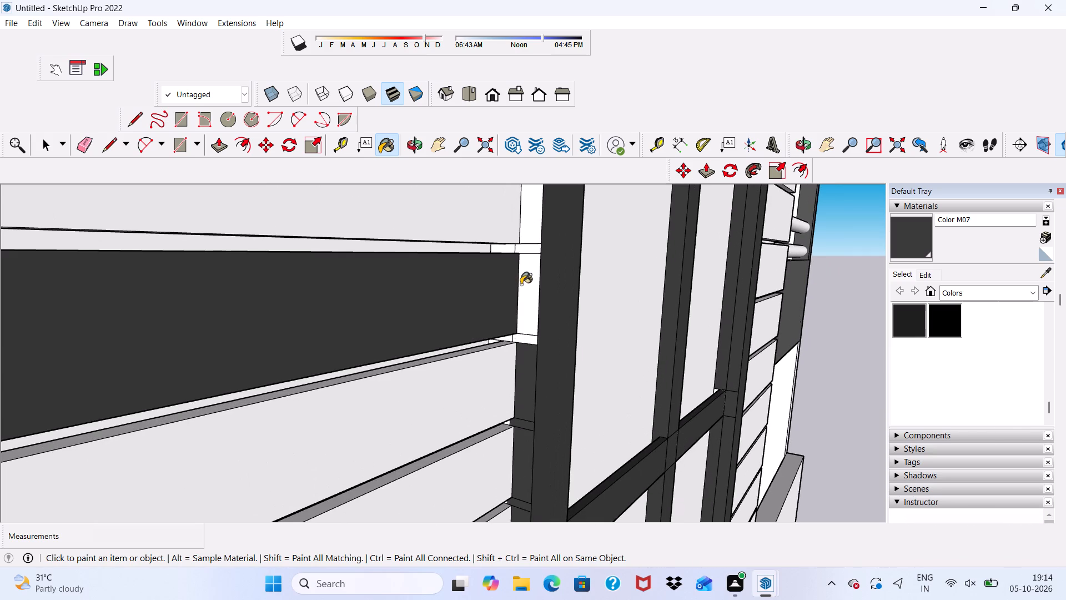
pyautogui.hotkey('ctrl', 'z')
pyautogui.scroll(3, 536, 291)
pyautogui.click(536, 291)
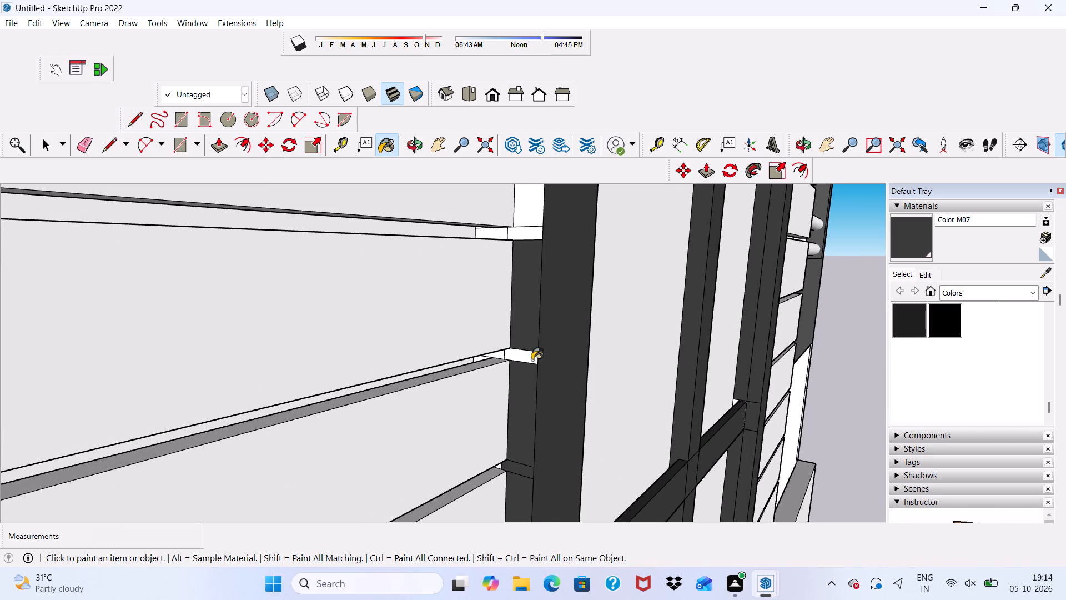
pyautogui.click(532, 360)
pyautogui.scroll(4, 529, 217)
pyautogui.click(532, 207)
pyautogui.click(517, 247)
# Paint the next two outer left side strips upward and their gap pieces, midway between the two crossbars, with Color M07.
pyautogui.scroll(-2, 517, 247)
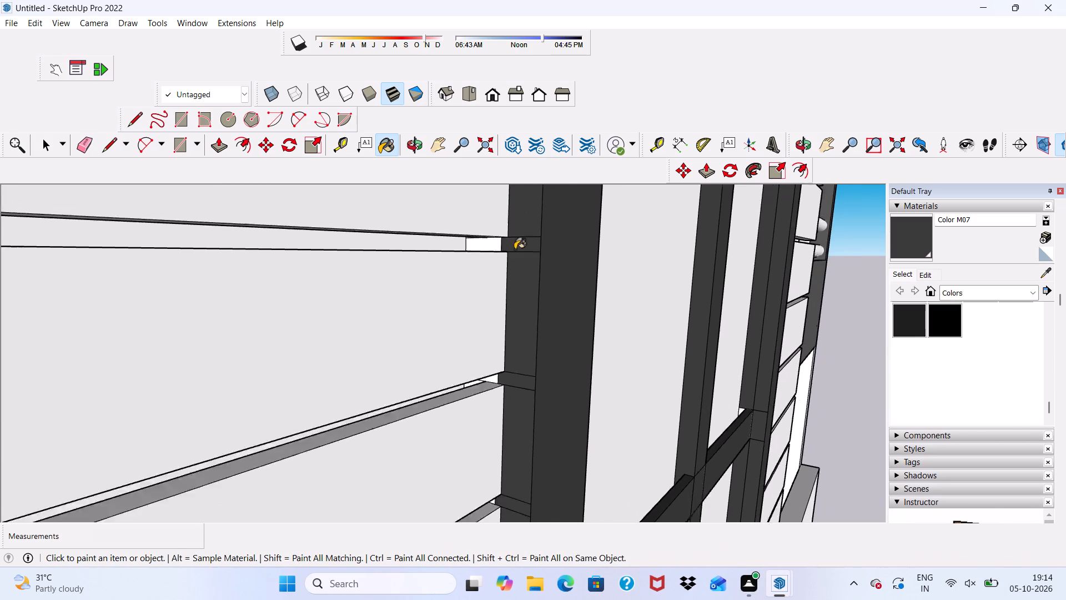
pyautogui.scroll(-16, 515, 249)
pyautogui.scroll(10, 527, 249)
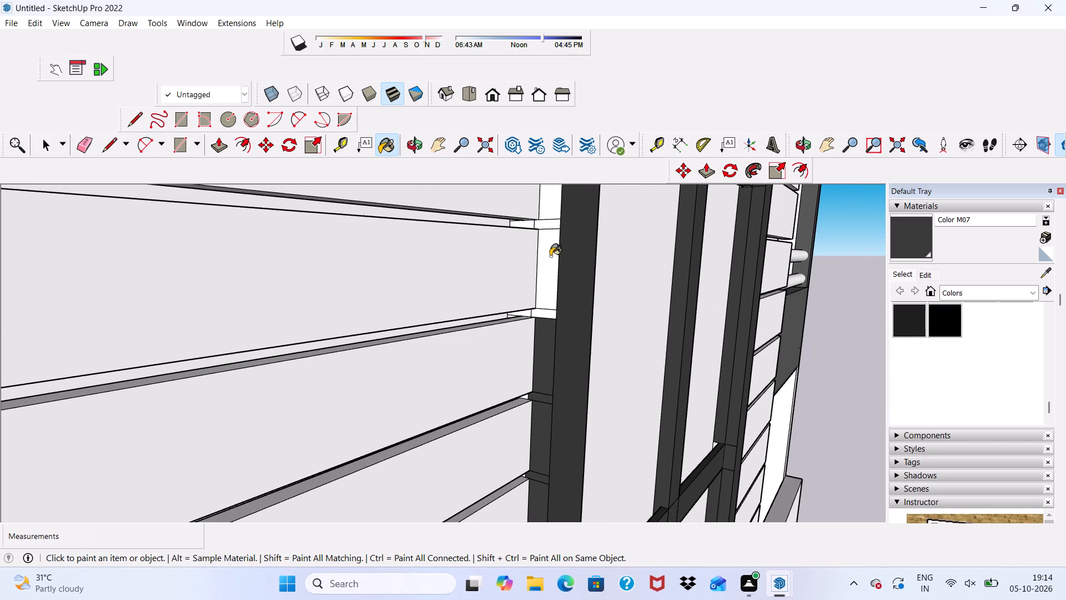
pyautogui.click(551, 256)
pyautogui.scroll(3, 544, 286)
pyautogui.click(546, 322)
pyautogui.scroll(3, 575, 223)
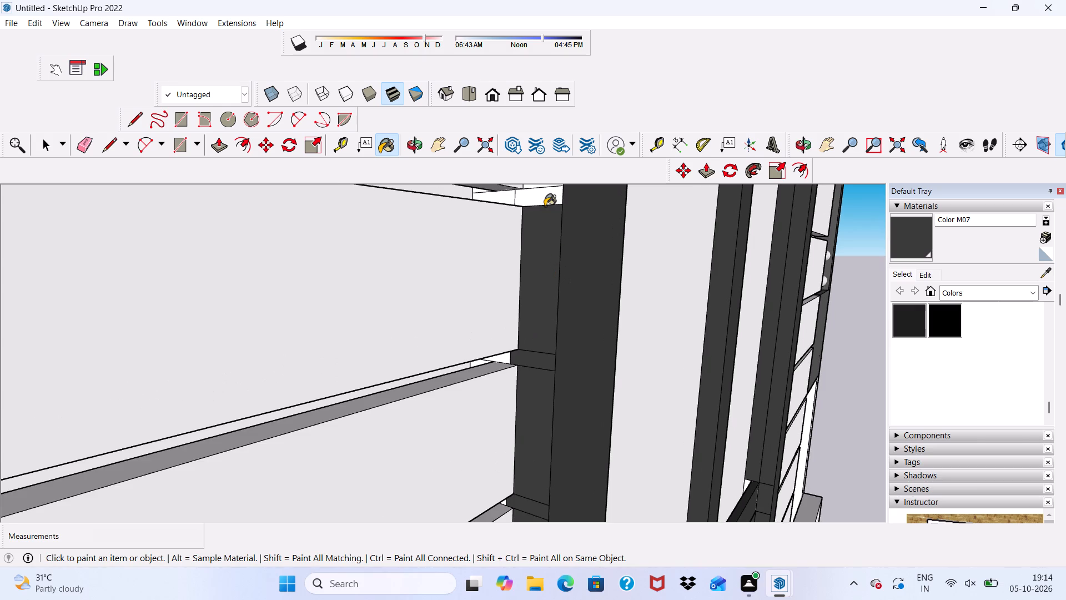
pyautogui.click(545, 206)
pyautogui.scroll(-10, 543, 226)
pyautogui.scroll(5, 540, 232)
pyautogui.click(556, 219)
pyautogui.scroll(1, 564, 286)
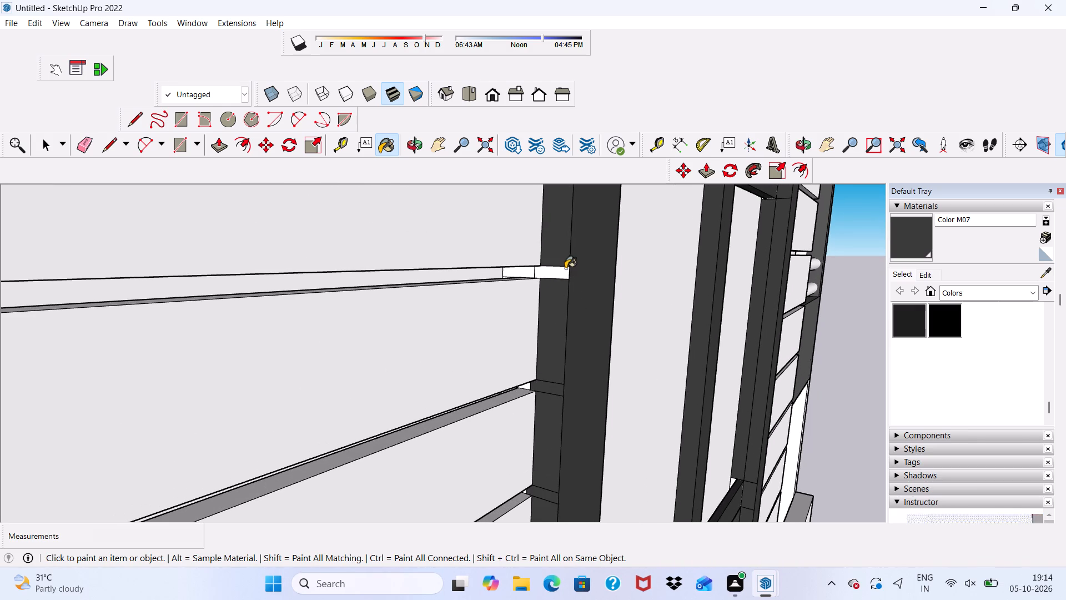
pyautogui.click(559, 277)
# Paint the outer left side strips and gap pieces just below the second crossbar from the bottom with Color M07.
pyautogui.scroll(-2, 559, 277)
pyautogui.scroll(2, 559, 278)
pyautogui.scroll(-3, 559, 281)
pyautogui.scroll(1, 571, 283)
pyautogui.scroll(-9, 579, 298)
pyautogui.scroll(3, 581, 218)
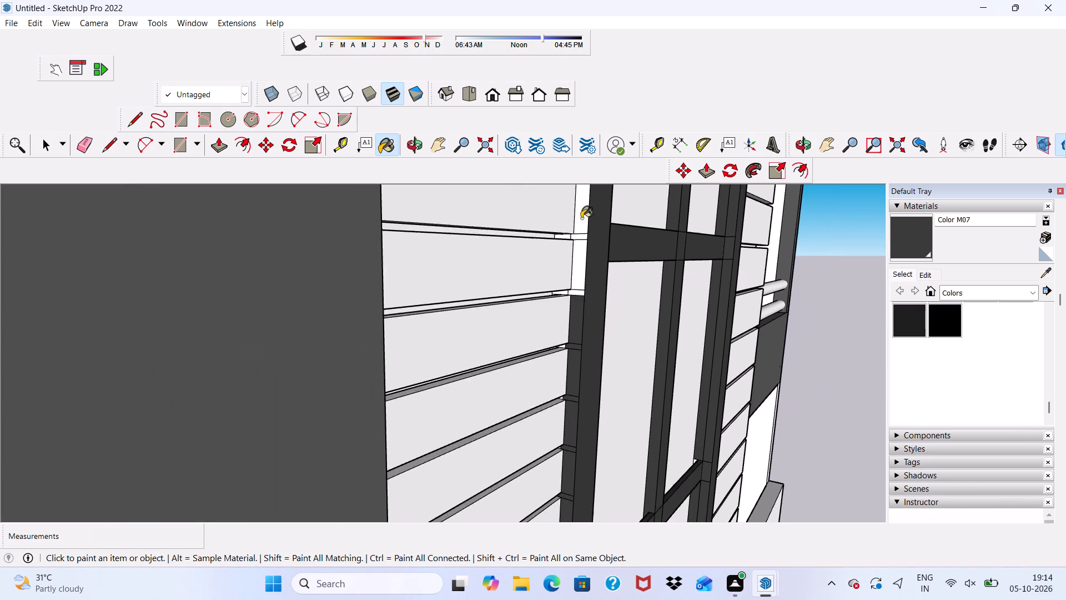
pyautogui.scroll(5, 581, 218)
pyautogui.click(584, 251)
pyautogui.scroll(4, 576, 271)
pyautogui.click(582, 330)
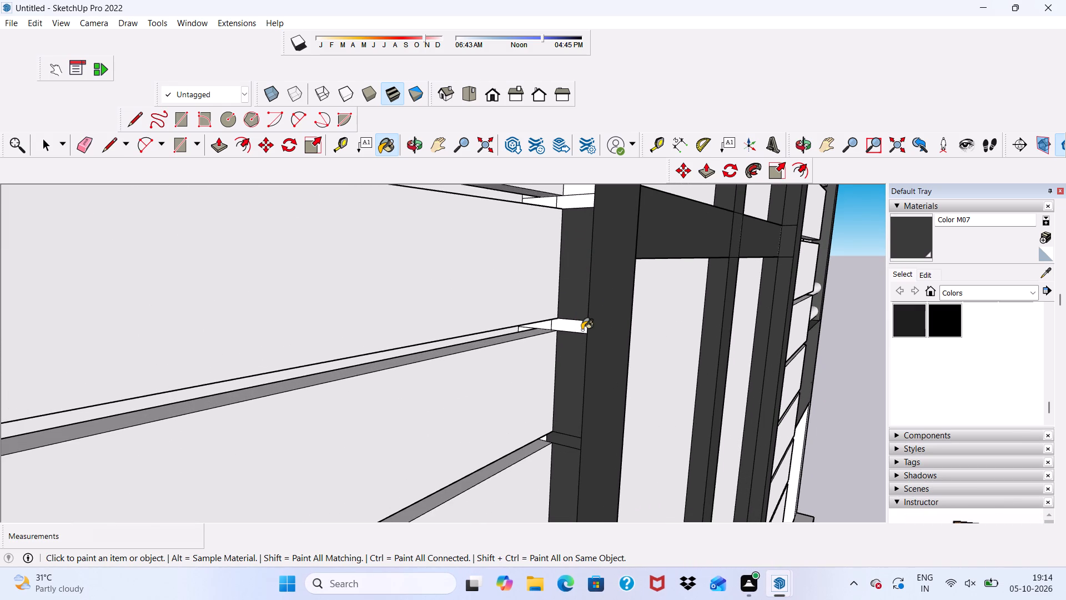
pyautogui.scroll(3, 601, 168)
pyautogui.click(575, 197)
# Paint the outer left side strips and gap pieces level with and just above the second crossbar with Color M07.
pyautogui.scroll(-15, 575, 197)
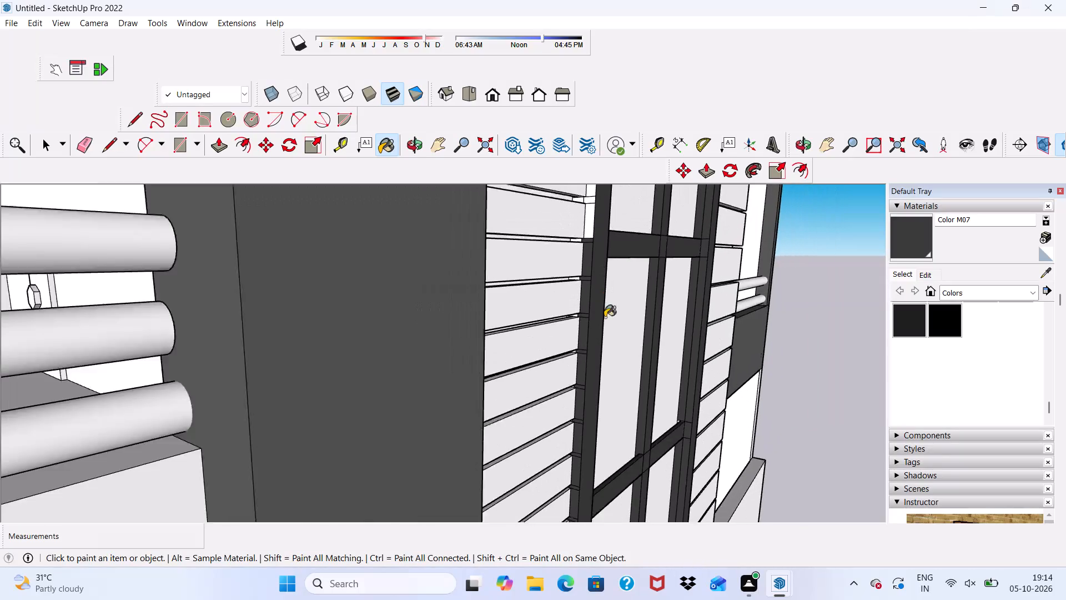
pyautogui.scroll(1, 605, 317)
pyautogui.scroll(-3, 605, 317)
pyautogui.scroll(11, 601, 214)
pyautogui.scroll(1, 600, 320)
pyautogui.click(583, 297)
pyautogui.scroll(4, 580, 283)
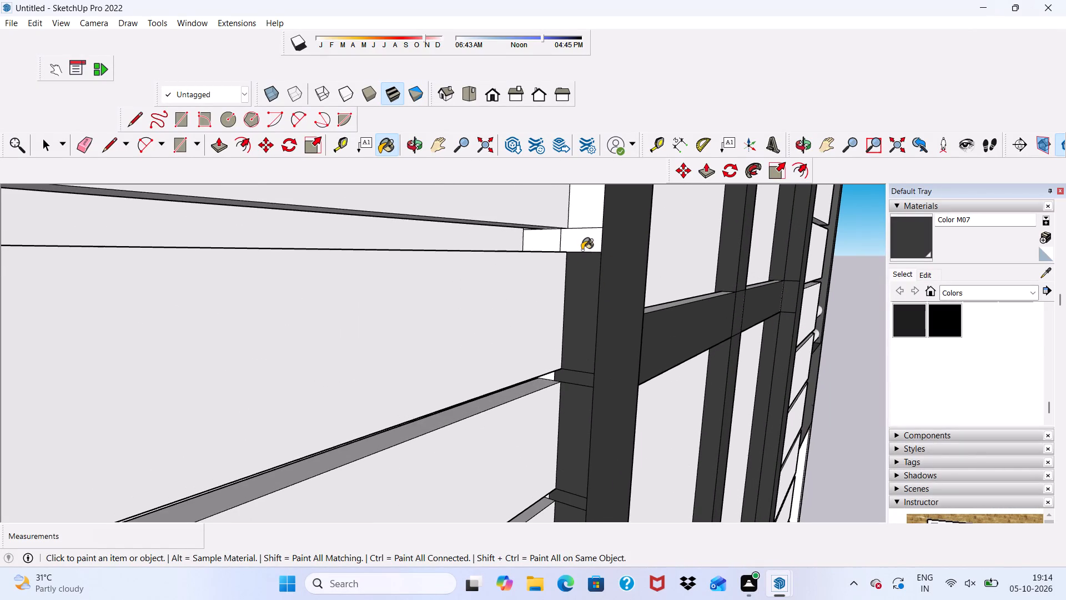
pyautogui.click(581, 250)
pyautogui.click(581, 209)
# Paint the next outer left side strips and gap pieces above the second crossbar with Color M07, undoing the stray siding board fill.
pyautogui.scroll(-17, 583, 238)
pyautogui.scroll(8, 600, 243)
pyautogui.click(555, 311)
pyautogui.scroll(1, 555, 348)
pyautogui.click(550, 329)
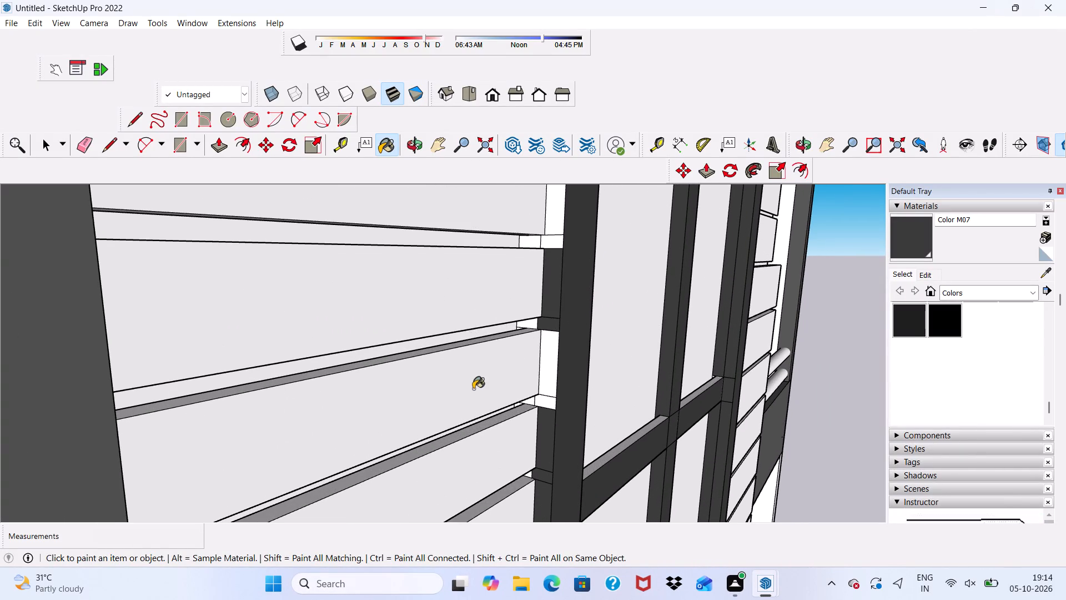
pyautogui.click(473, 391)
pyautogui.hotkey('ctrl', 'z')
pyautogui.keyDown('ctrl'); pyautogui.moveTo(484, 389); pyautogui.dragTo(543, 379); pyautogui.keyUp('ctrl')
pyautogui.scroll(3, 531, 383)
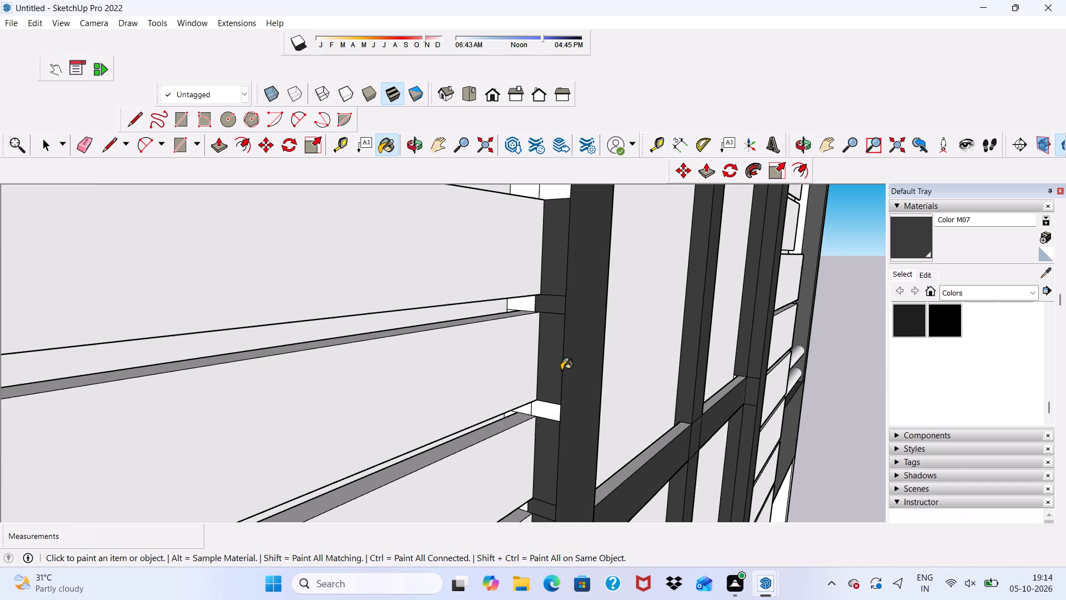
pyautogui.click(550, 416)
pyautogui.scroll(-10, 544, 389)
pyautogui.scroll(8, 552, 273)
pyautogui.click(536, 254)
pyautogui.click(532, 315)
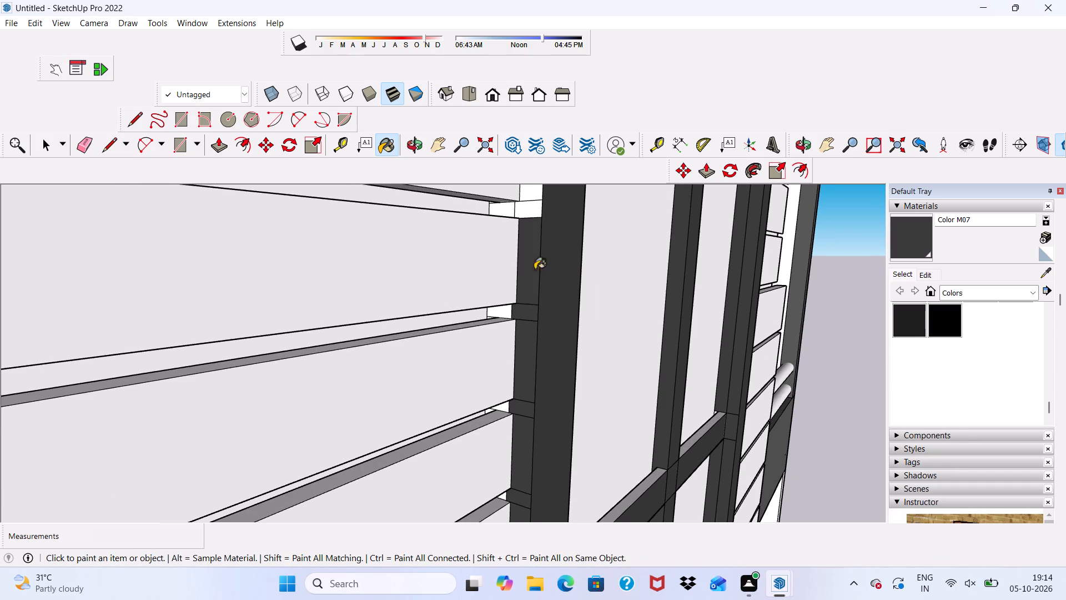
# Paint the next outer left side strip upward and its gap piece, between the second and third crossbars, with Color M07.
pyautogui.scroll(2, 533, 227)
pyautogui.click(530, 209)
pyautogui.scroll(1, 514, 268)
pyautogui.scroll(-7, 514, 296)
pyautogui.scroll(1, 550, 376)
pyautogui.scroll(-1, 552, 380)
pyautogui.scroll(4, 539, 255)
pyautogui.click(537, 228)
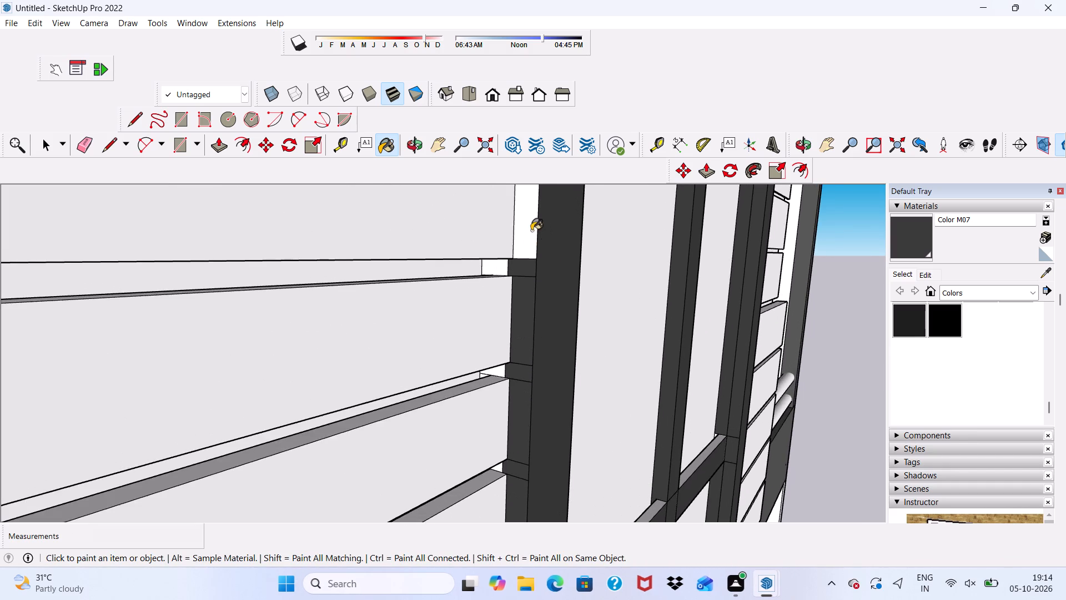
pyautogui.scroll(-4, 526, 237)
pyautogui.scroll(2, 519, 248)
pyautogui.scroll(-2, 525, 250)
pyautogui.scroll(4, 530, 247)
pyautogui.click(527, 229)
# Paint the outer left side strips and gap pieces just below the third crossbar with Color M07.
pyautogui.scroll(-4, 506, 288)
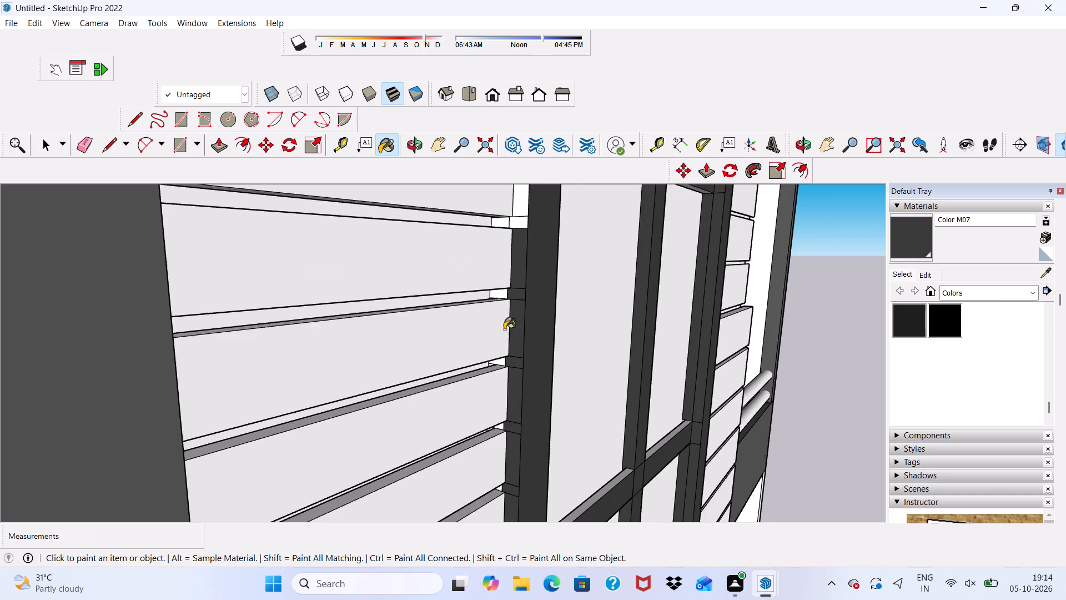
pyautogui.scroll(-4, 504, 329)
pyautogui.scroll(1, 502, 349)
pyautogui.scroll(-5, 504, 352)
pyautogui.scroll(9, 528, 199)
pyautogui.click(526, 218)
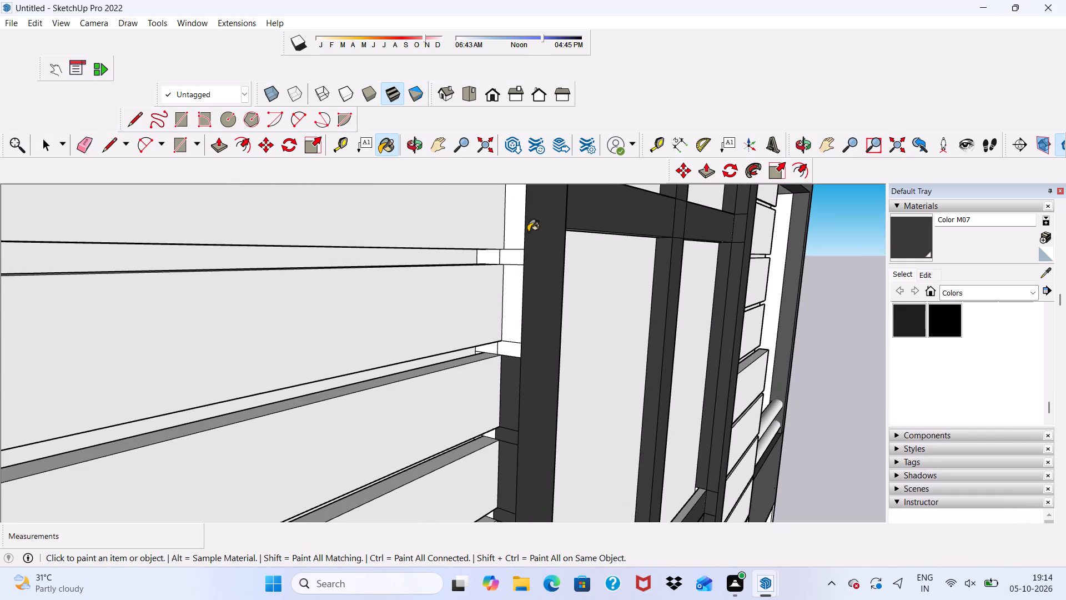
pyautogui.click(515, 227)
pyautogui.click(519, 262)
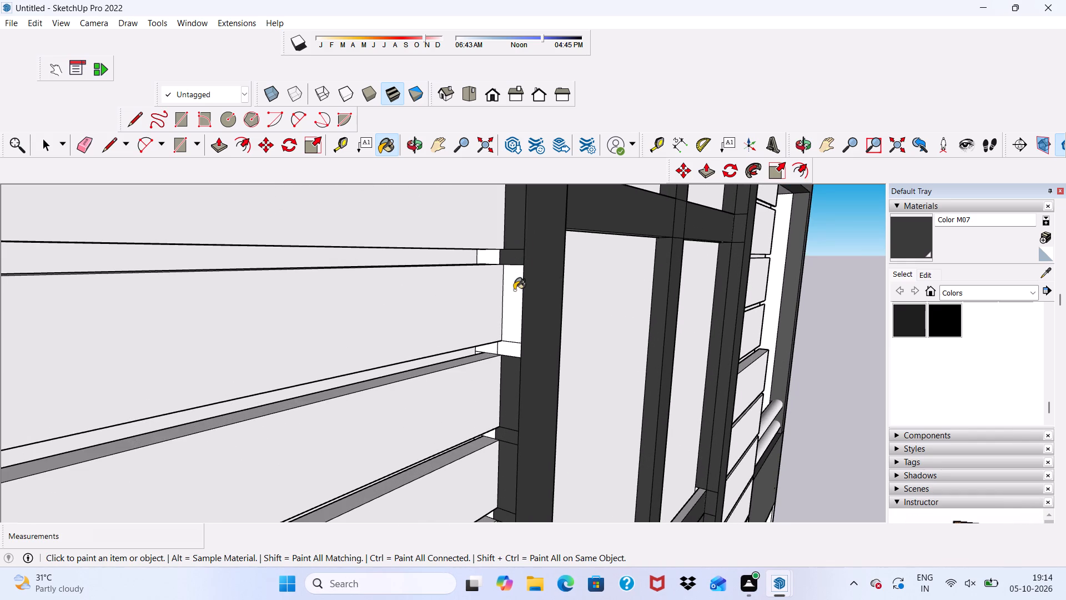
pyautogui.moveTo(517, 289); pyautogui.dragTo(523, 301)
pyautogui.moveTo(514, 348); pyautogui.dragTo(516, 354)
pyautogui.click(514, 319)
# Paint the outer left side strips and gap pieces level with the third crossbar and directly above it with Color M07.
pyautogui.scroll(-3, 511, 316)
pyautogui.scroll(1, 511, 351)
pyautogui.scroll(-3, 511, 352)
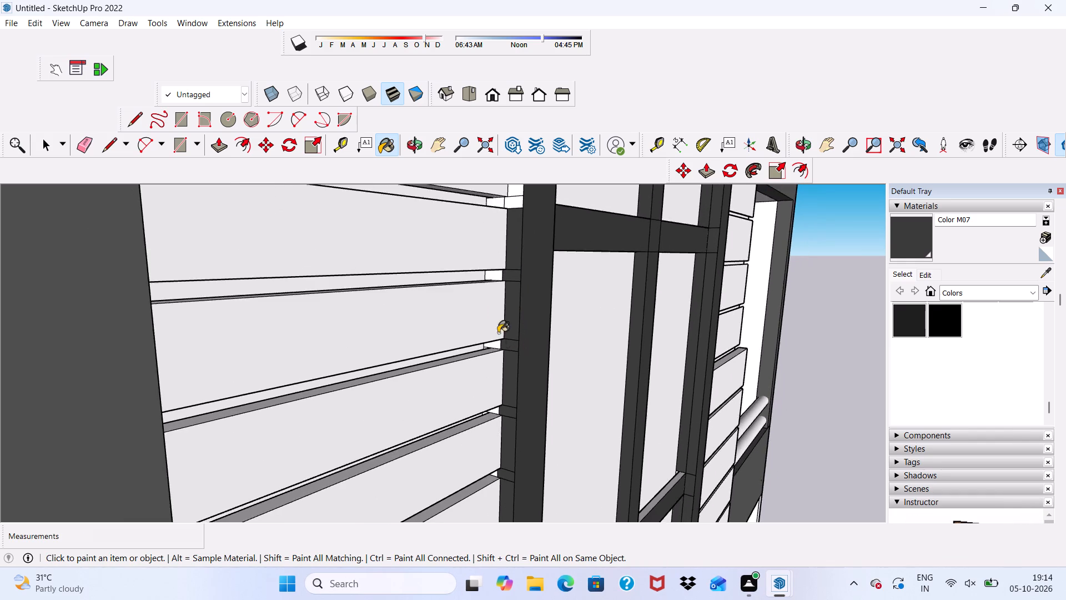
pyautogui.scroll(-15, 498, 333)
pyautogui.scroll(1, 528, 288)
pyautogui.scroll(6, 519, 198)
pyautogui.scroll(4, 536, 403)
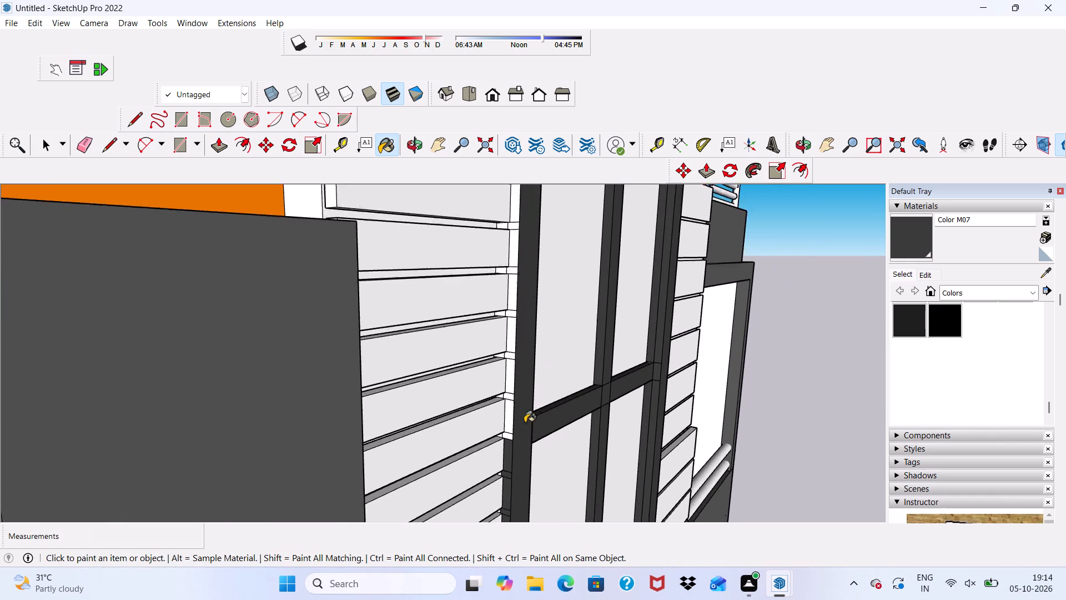
pyautogui.scroll(4, 525, 423)
pyautogui.click(500, 442)
pyautogui.click(502, 434)
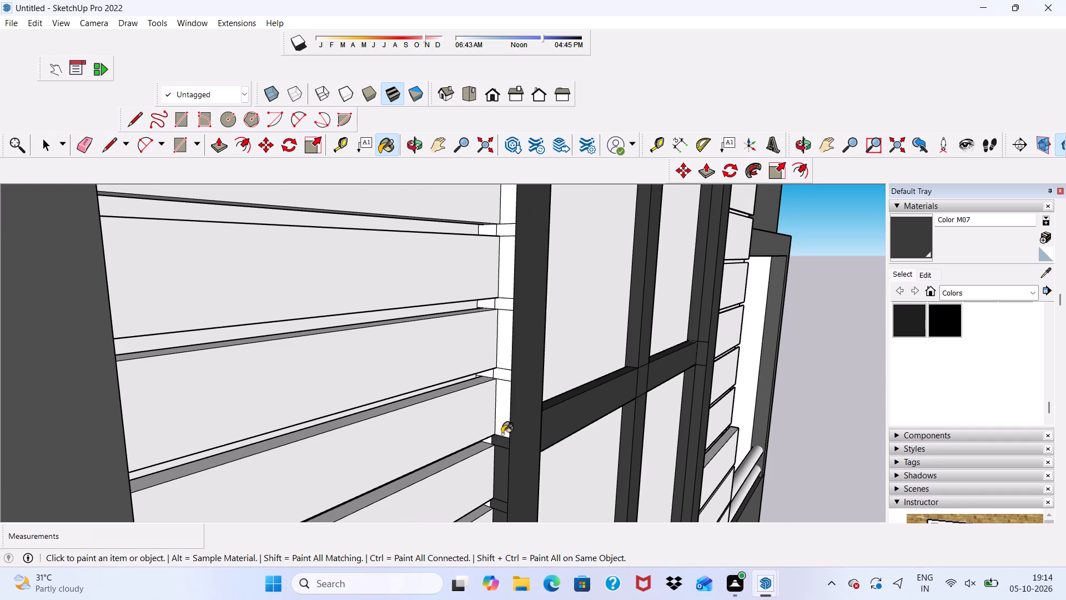
pyautogui.click(502, 378)
pyautogui.click(507, 347)
pyautogui.click(509, 302)
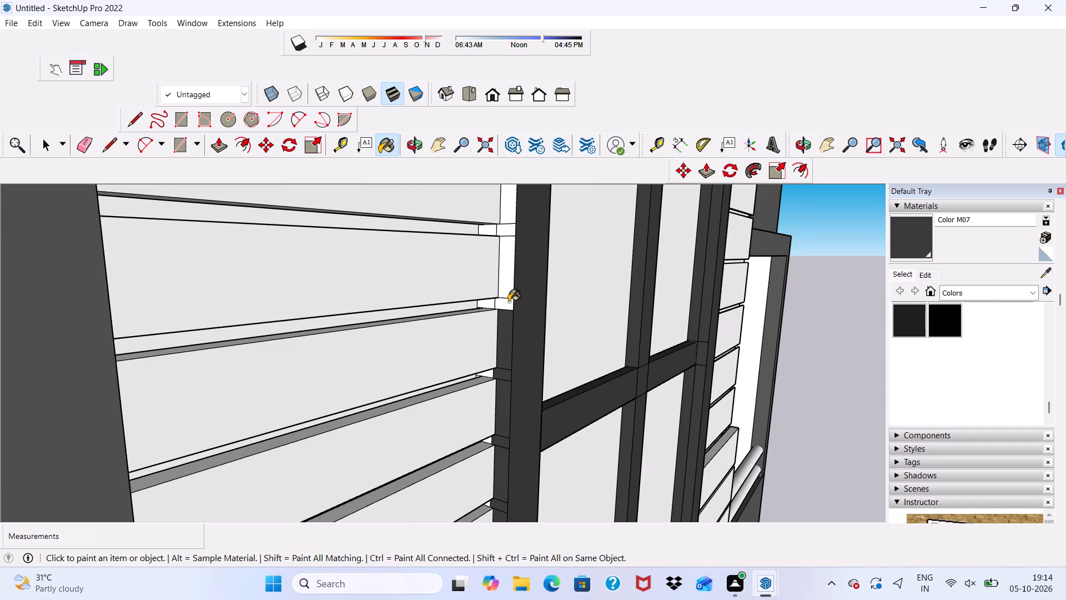
pyautogui.click(506, 287)
pyautogui.click(505, 233)
pyautogui.click(592, 183)
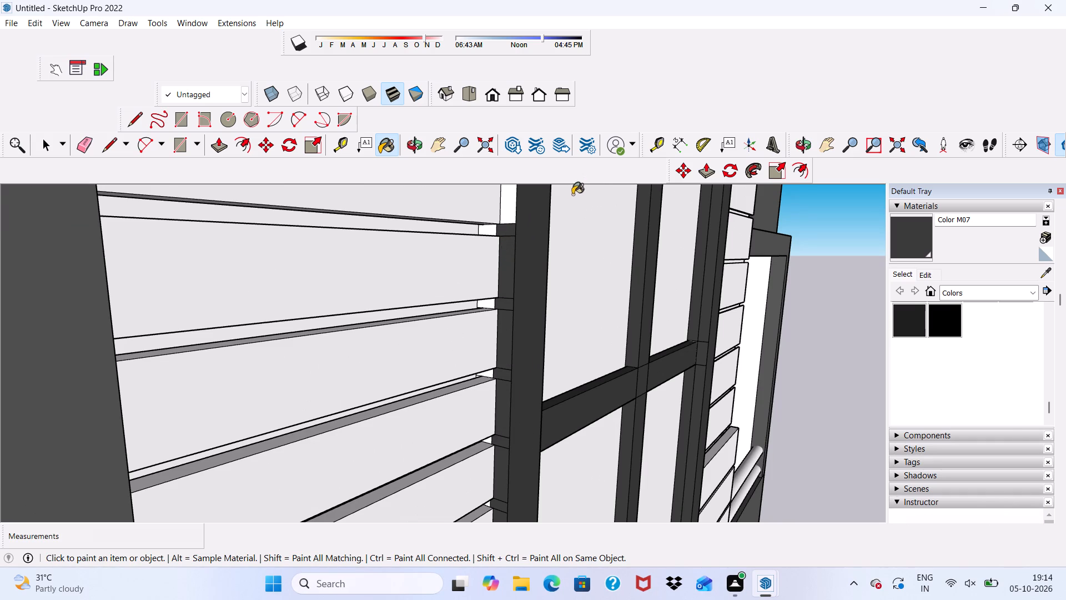
pyautogui.scroll(2, 516, 211)
pyautogui.click(512, 212)
# Paint the remaining outer left side strips and gap pieces up to the topmost crossbar with Color M07.
pyautogui.scroll(-4, 515, 261)
pyautogui.scroll(1, 566, 353)
pyautogui.scroll(-4, 571, 381)
pyautogui.scroll(1, 582, 409)
pyautogui.scroll(-6, 583, 409)
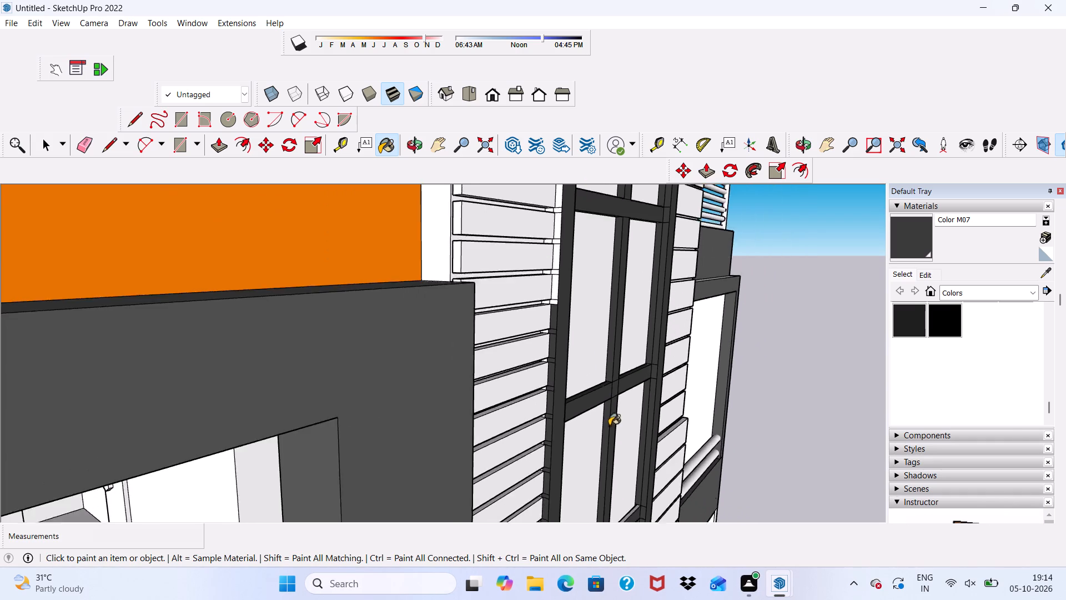
pyautogui.scroll(-5, 609, 426)
pyautogui.scroll(6, 602, 196)
pyautogui.scroll(9, 608, 308)
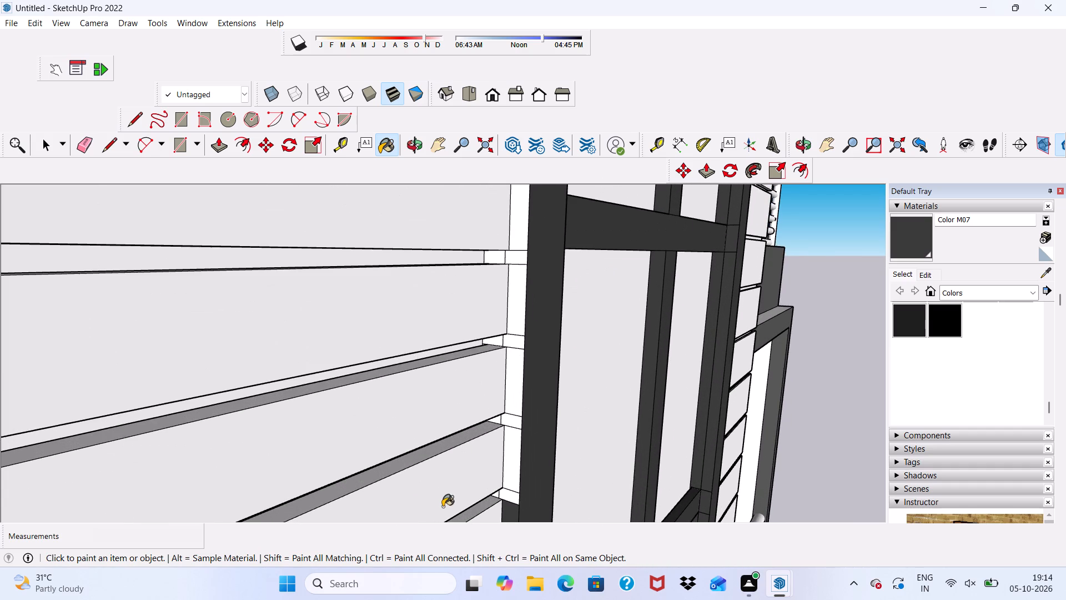
pyautogui.click(507, 493)
pyautogui.click(512, 472)
pyautogui.click(511, 419)
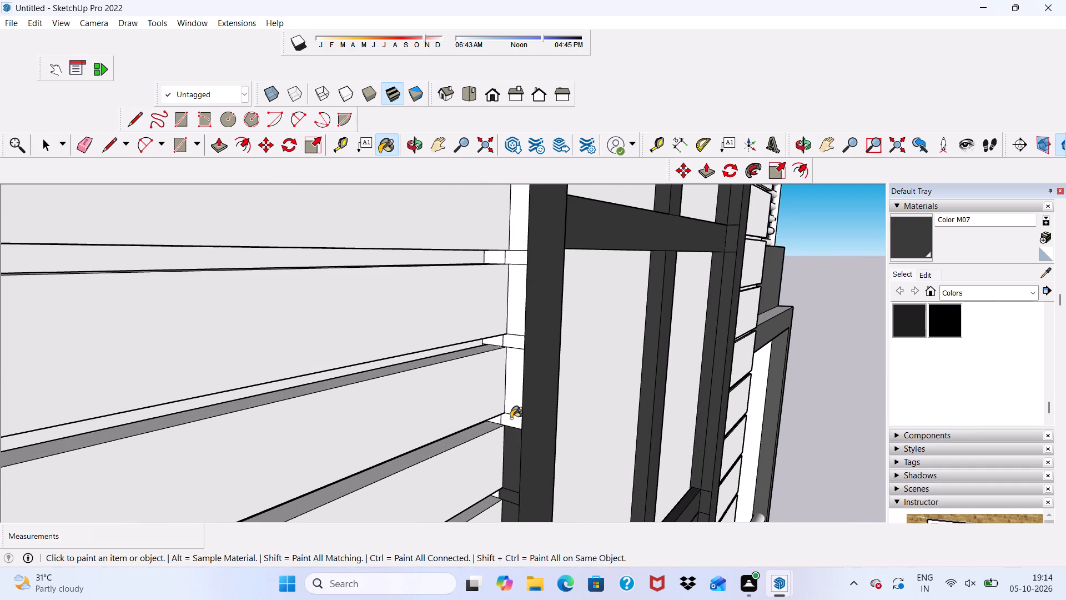
pyautogui.click(511, 401)
pyautogui.click(508, 340)
pyautogui.click(514, 311)
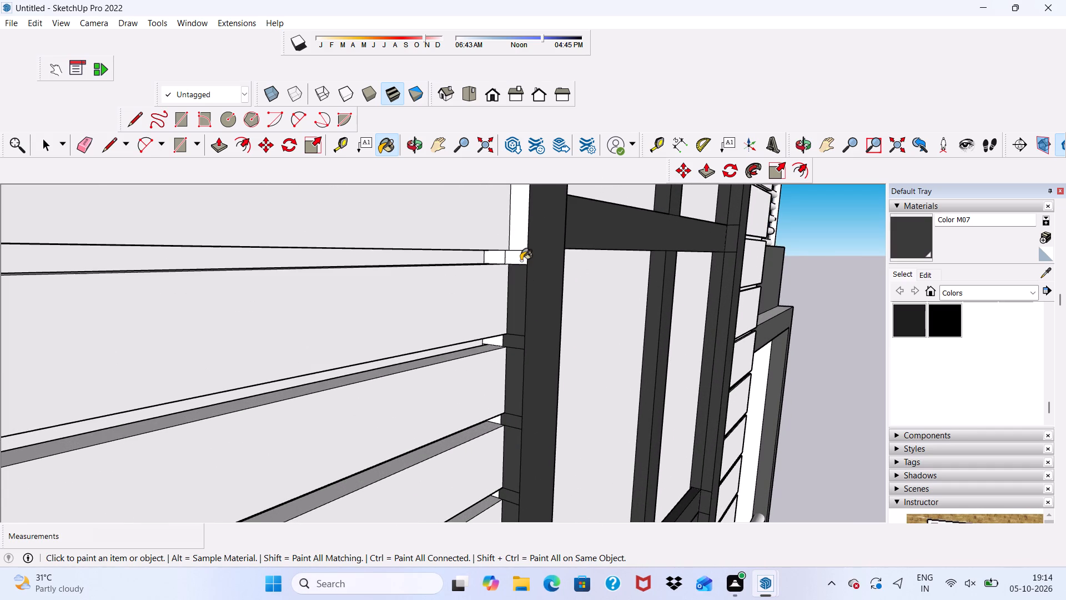
pyautogui.click(521, 261)
pyautogui.click(525, 233)
# Paint the two uppermost outer left side strips and their gap pieces at the window frame's head with Color M07.
pyautogui.scroll(-11, 524, 241)
pyautogui.scroll(1, 528, 433)
pyautogui.scroll(-6, 534, 446)
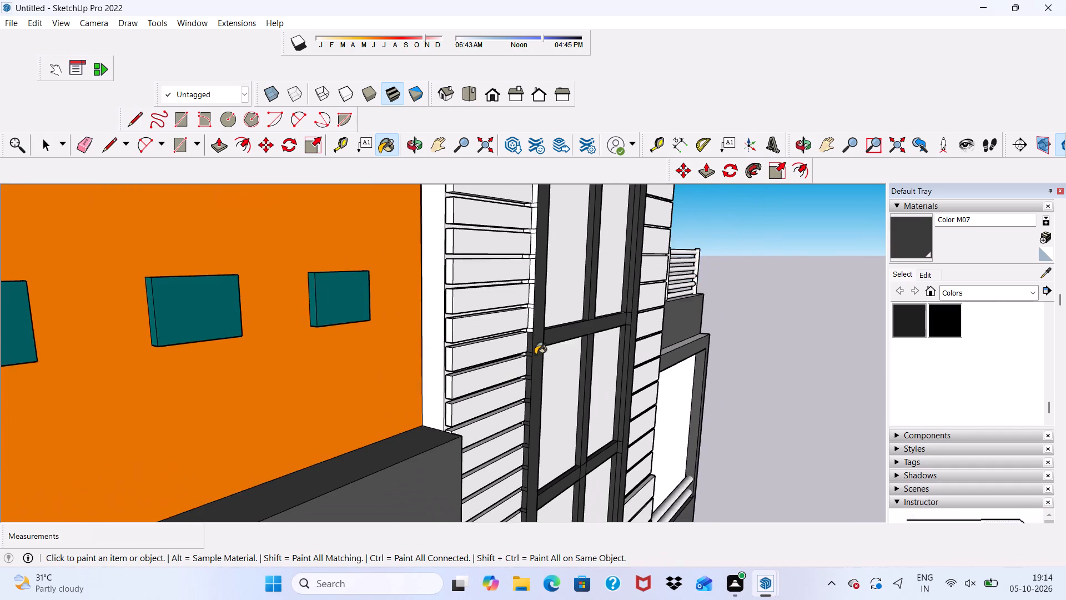
pyautogui.scroll(-2, 535, 354)
pyautogui.scroll(11, 561, 250)
pyautogui.moveTo(559, 201); pyautogui.dragTo(582, 201)
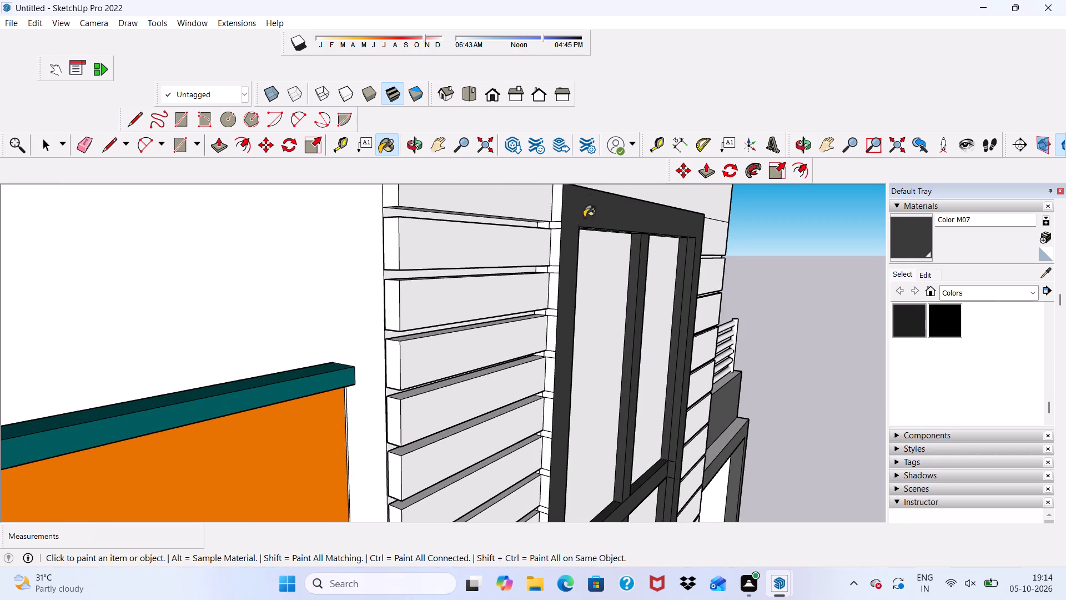
pyautogui.scroll(4, 560, 203)
pyautogui.click(555, 216)
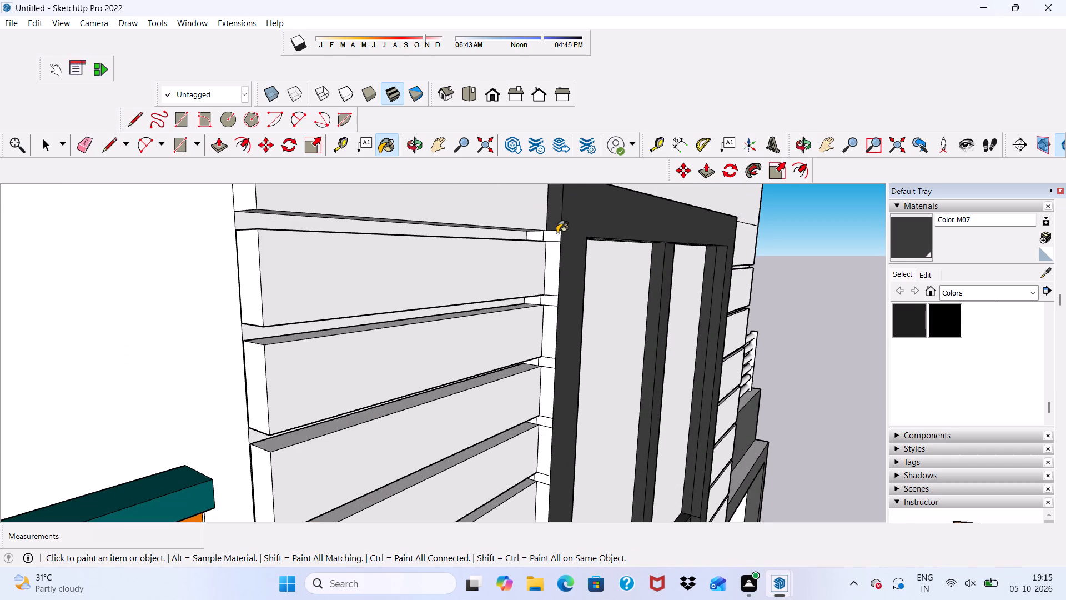
pyautogui.click(556, 238)
pyautogui.moveTo(555, 245); pyautogui.dragTo(561, 261)
pyautogui.click(554, 269)
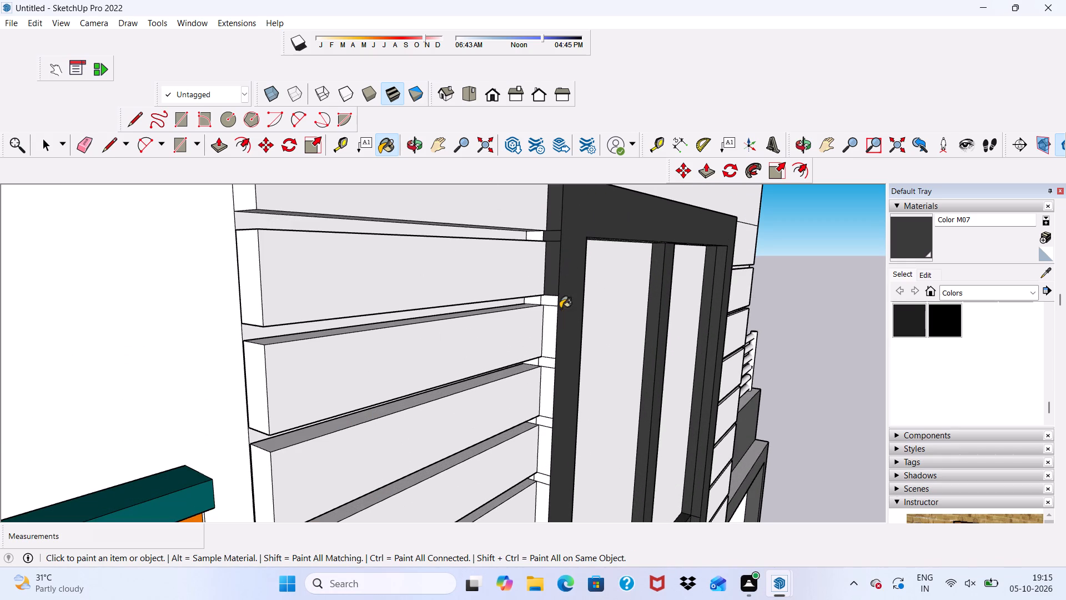
pyautogui.click(553, 305)
pyautogui.moveTo(543, 296); pyautogui.dragTo(547, 301)
# Paint the next two outer left side strips downward from the frame's head and the gap piece between them with Color M07.
pyautogui.scroll(4, 552, 311)
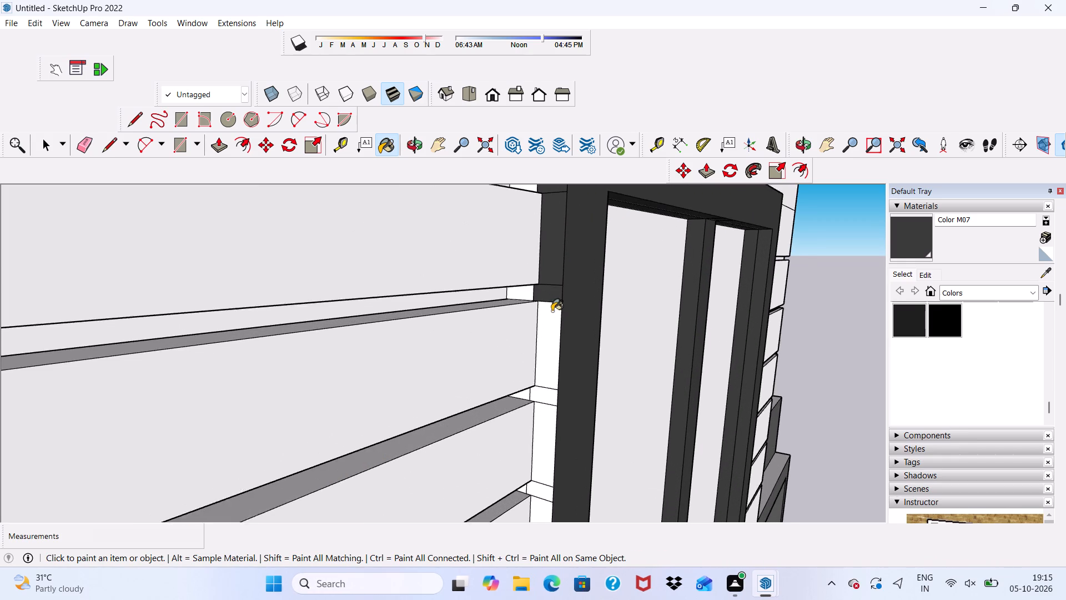
pyautogui.scroll(3, 552, 311)
pyautogui.moveTo(555, 319); pyautogui.dragTo(580, 429)
pyautogui.click(555, 408)
pyautogui.click(546, 366)
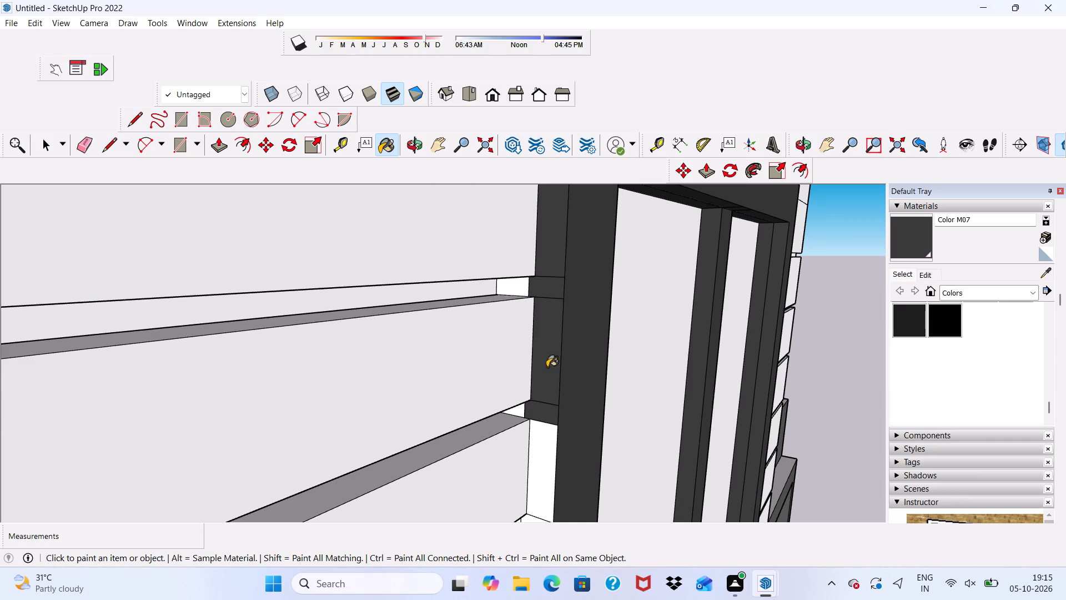
pyautogui.scroll(-14, 548, 368)
pyautogui.scroll(10, 576, 459)
pyautogui.click(552, 349)
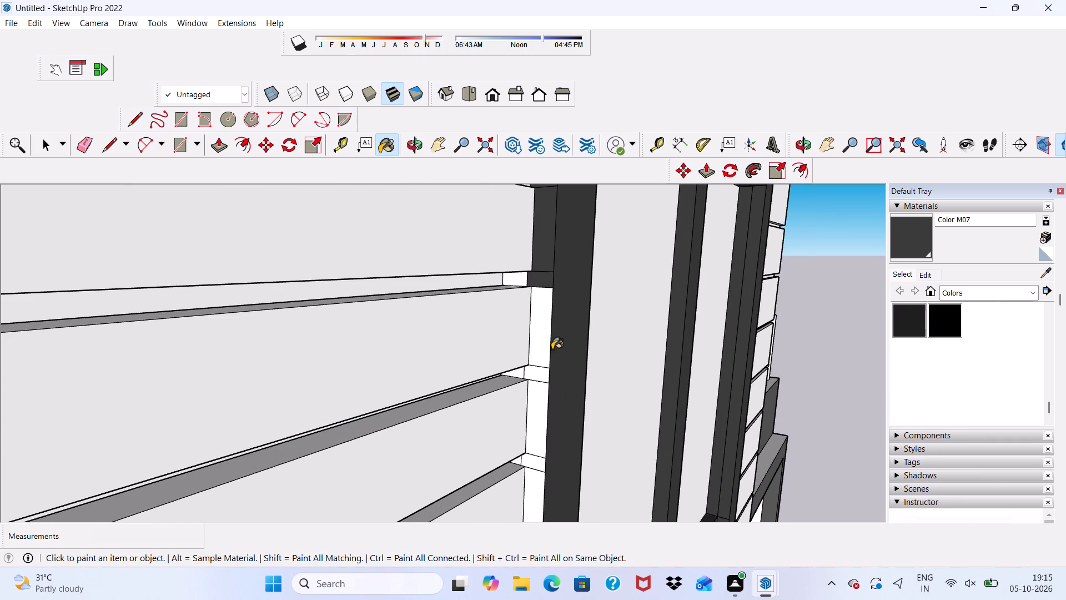
pyautogui.scroll(4, 546, 356)
pyautogui.click(541, 345)
pyautogui.click(544, 387)
pyautogui.moveTo(540, 393); pyautogui.dragTo(542, 411)
# Paint the next gap piece and outer left side strip downward, above the topmost crossbar, with Color M07.
pyautogui.scroll(-4, 519, 374)
pyautogui.scroll(1, 521, 361)
pyautogui.scroll(-6, 527, 348)
pyautogui.scroll(8, 548, 467)
pyautogui.click(519, 405)
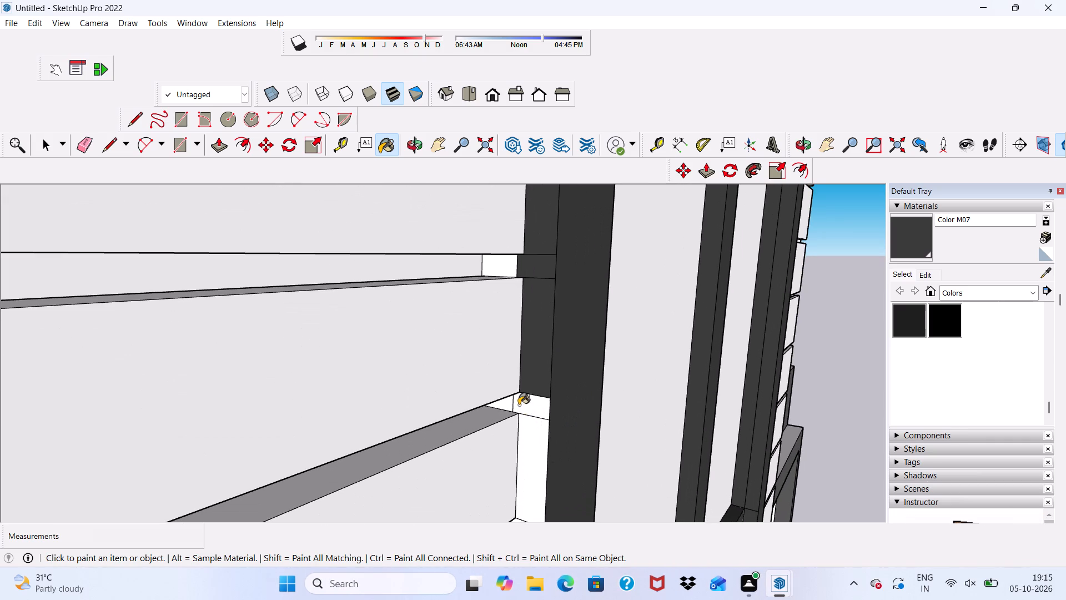
pyautogui.click(545, 457)
pyautogui.scroll(-10, 520, 390)
pyautogui.scroll(9, 523, 517)
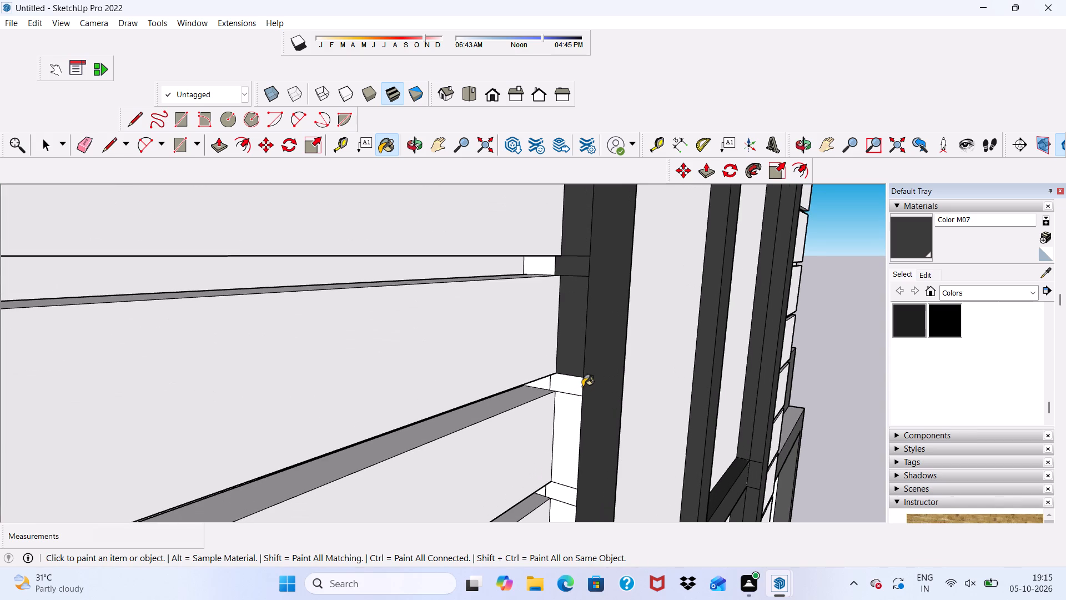
pyautogui.click(572, 388)
pyautogui.click(565, 421)
# Paint the next outer left side strip downward and the gap pieces above and below it with Color M07.
pyautogui.scroll(-11, 569, 310)
pyautogui.scroll(3, 585, 460)
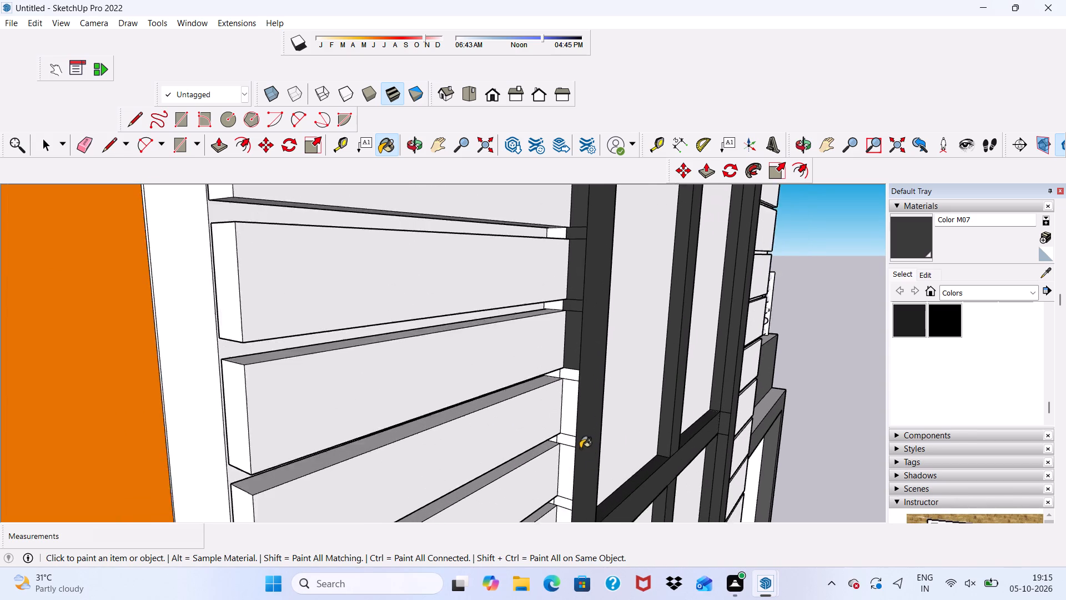
pyautogui.scroll(6, 580, 448)
pyautogui.click(575, 357)
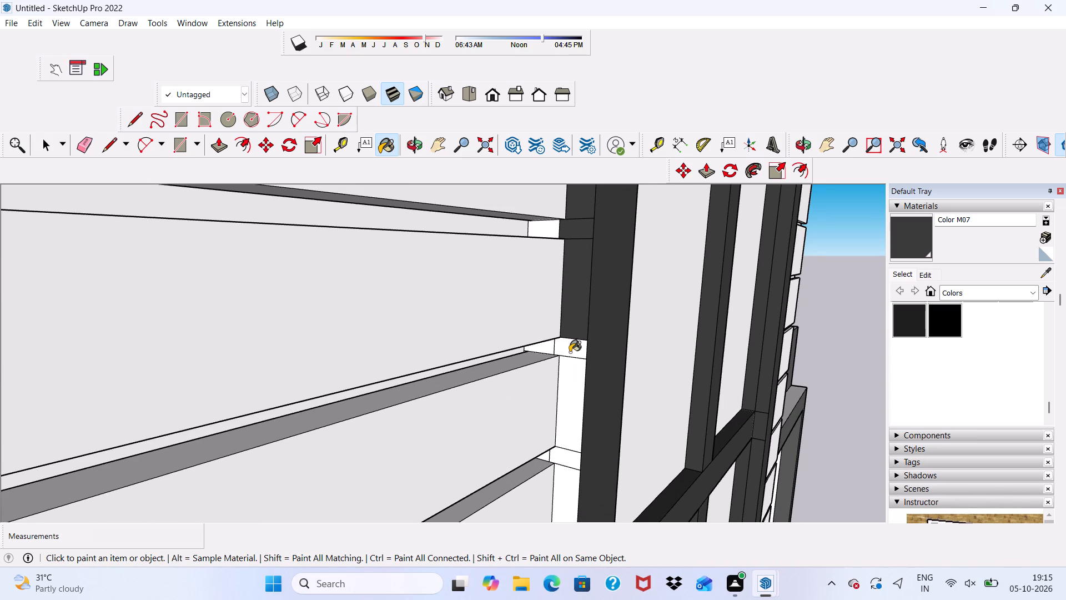
pyautogui.click(570, 352)
pyautogui.scroll(2, 577, 395)
pyautogui.click(577, 395)
pyautogui.click(574, 476)
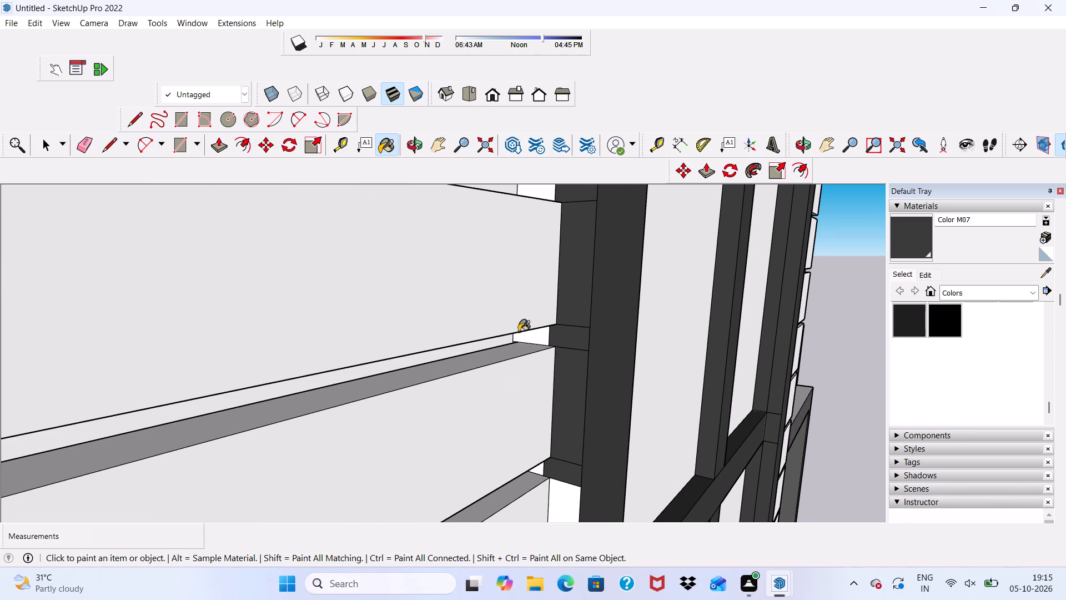
# Paint the next two outer left side strips downward, at the topmost crossbar, and their gap pieces with Color M07.
pyautogui.scroll(-10, 519, 332)
pyautogui.scroll(1, 606, 384)
pyautogui.scroll(4, 576, 434)
pyautogui.click(552, 401)
pyautogui.scroll(2, 549, 453)
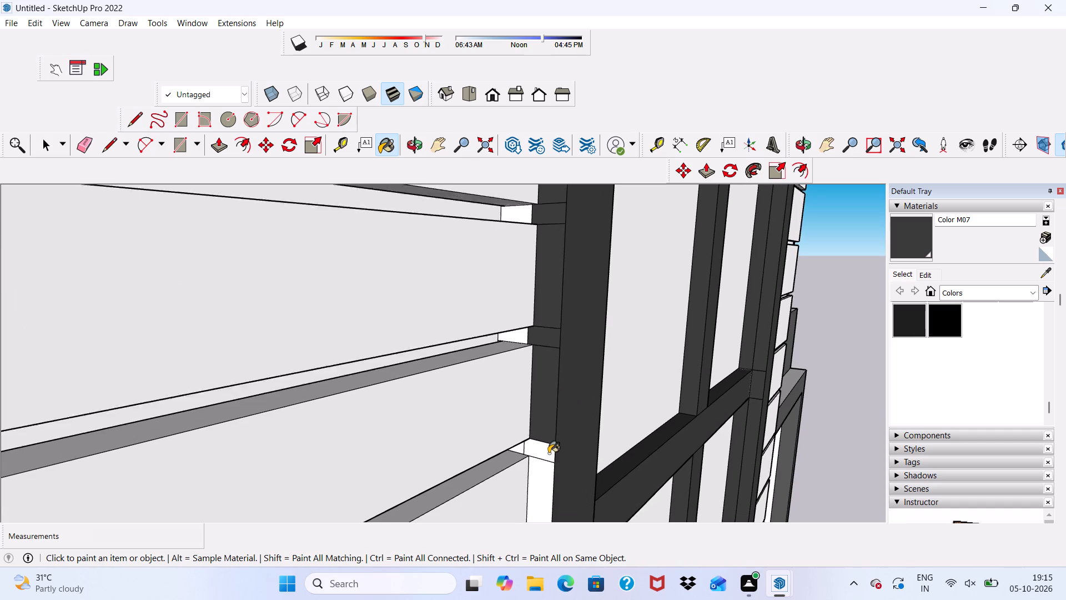
pyautogui.scroll(1, 549, 453)
pyautogui.click(549, 453)
pyautogui.click(559, 488)
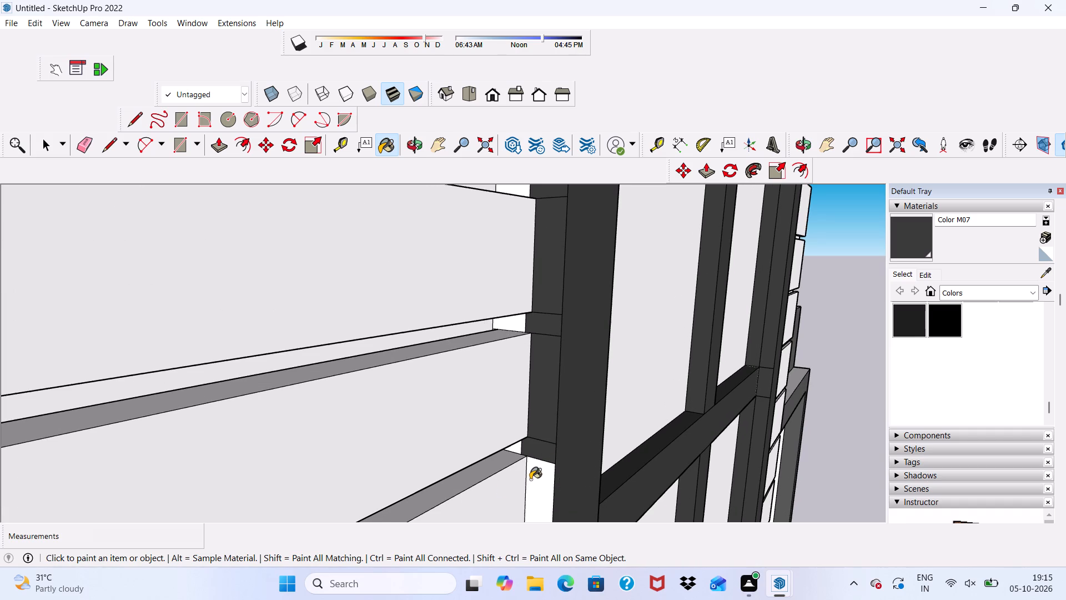
pyautogui.click(535, 477)
pyautogui.scroll(-11, 533, 413)
pyautogui.scroll(9, 577, 489)
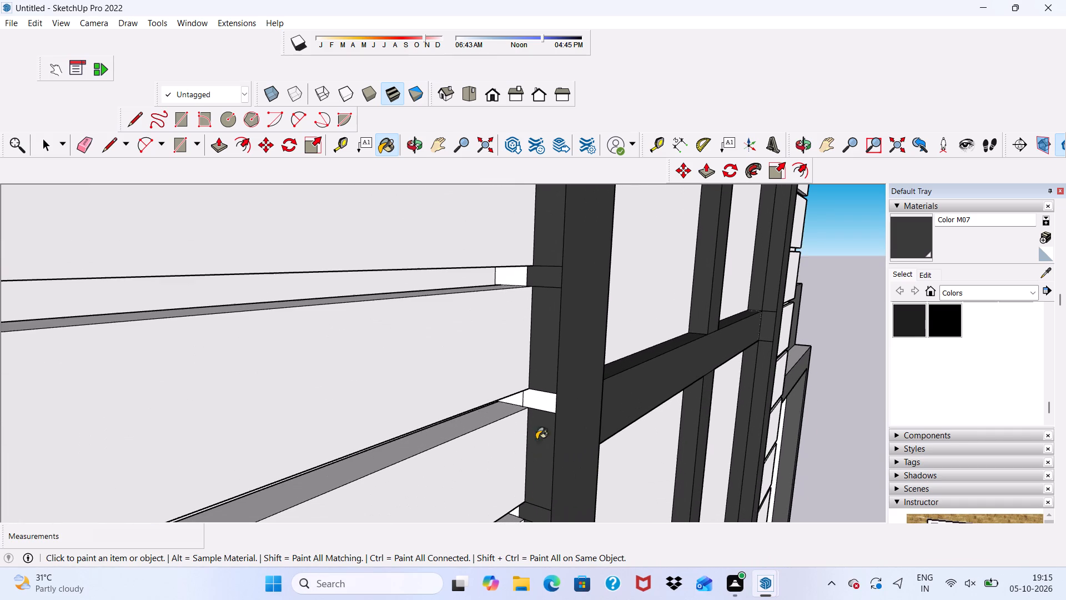
pyautogui.click(553, 402)
pyautogui.scroll(-10, 553, 402)
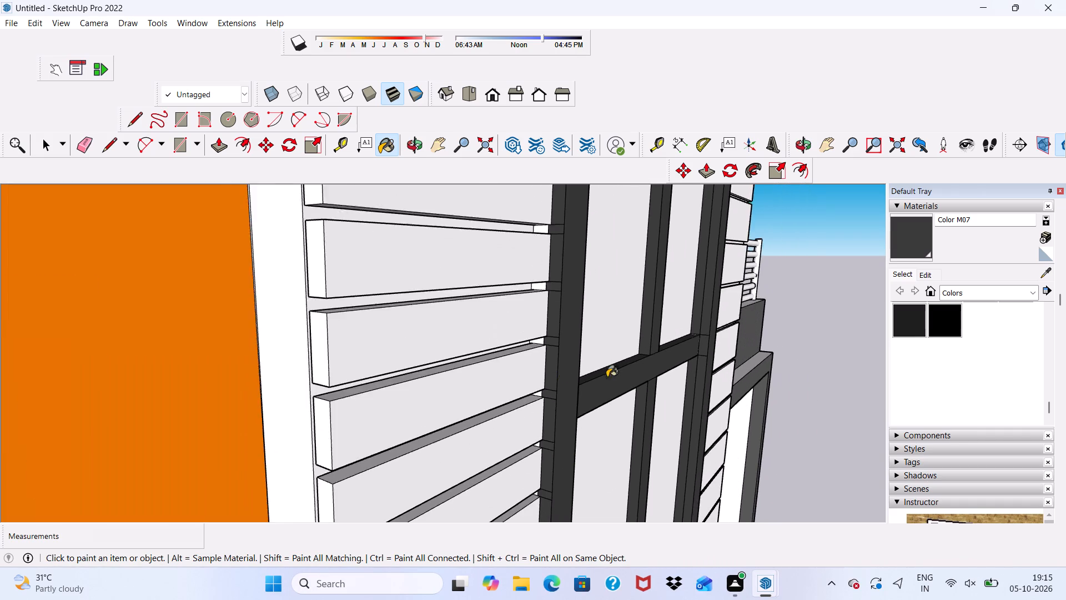
# Paint the outer right side face of the tall window frame with Color M07.
pyautogui.moveTo(622, 367); pyautogui.dragTo(237, 329, button='middle')
pyautogui.scroll(-5, 353, 382)
pyautogui.scroll(3, 490, 334)
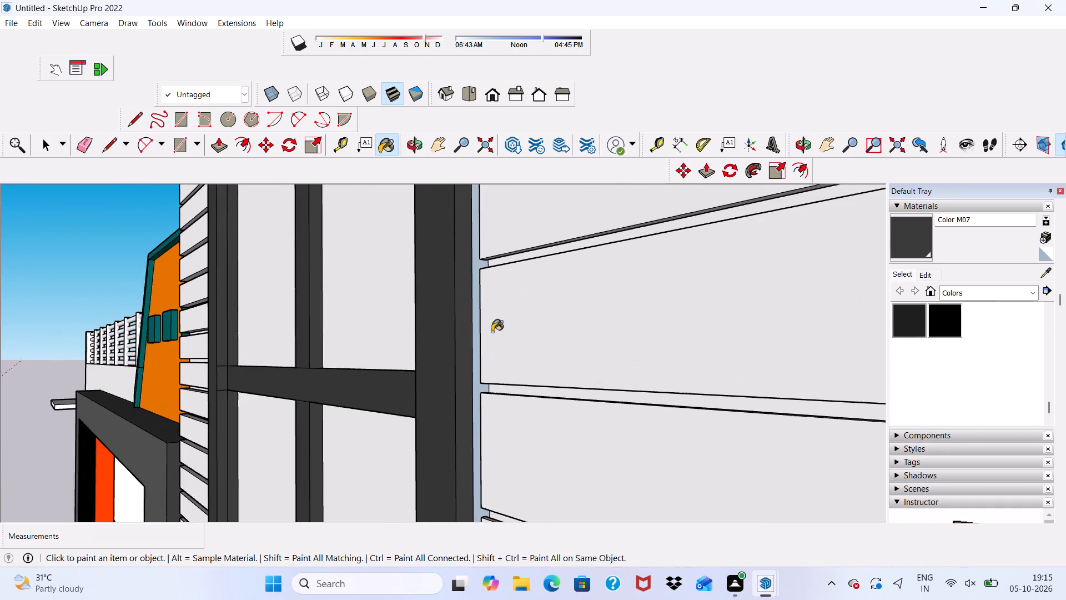
pyautogui.scroll(4, 492, 332)
pyautogui.click(474, 314)
pyautogui.scroll(-10, 489, 257)
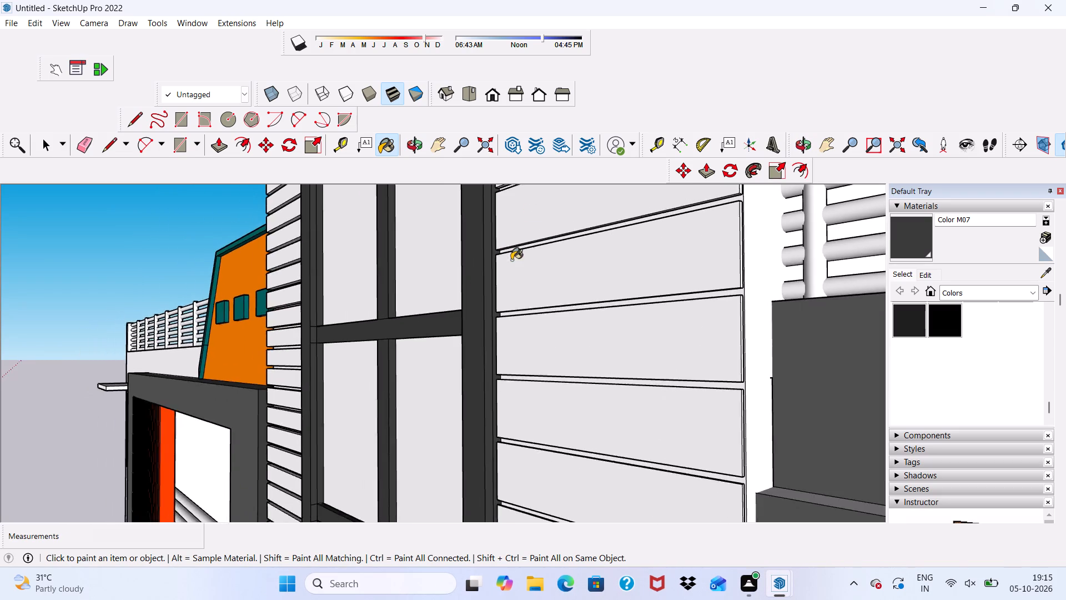
# Paint both narrow top faces of the tall window frame's head with Color M07.
pyautogui.scroll(-2, 511, 260)
pyautogui.scroll(1, 466, 302)
pyautogui.scroll(-4, 465, 308)
pyautogui.scroll(1, 462, 299)
pyautogui.scroll(-5, 464, 305)
pyautogui.moveTo(485, 336); pyautogui.dragTo(611, 382, button='middle')
pyautogui.scroll(1, 623, 384)
pyautogui.scroll(-11, 445, 320)
pyautogui.moveTo(443, 362); pyautogui.dragTo(465, 473, button='middle')
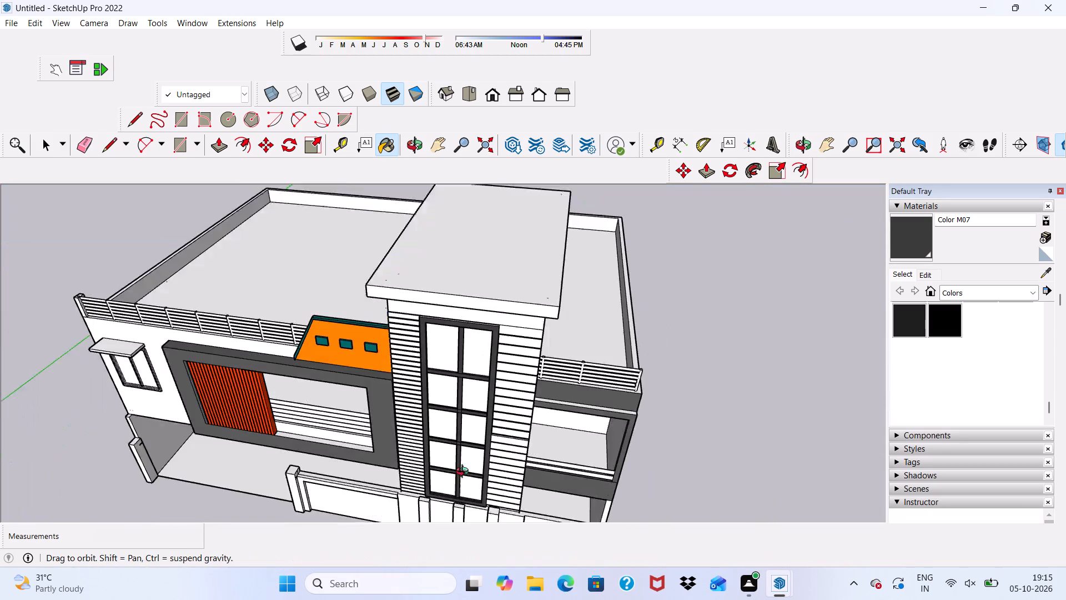
pyautogui.moveTo(465, 473); pyautogui.dragTo(459, 456, button='middle')
pyautogui.scroll(19, 459, 274)
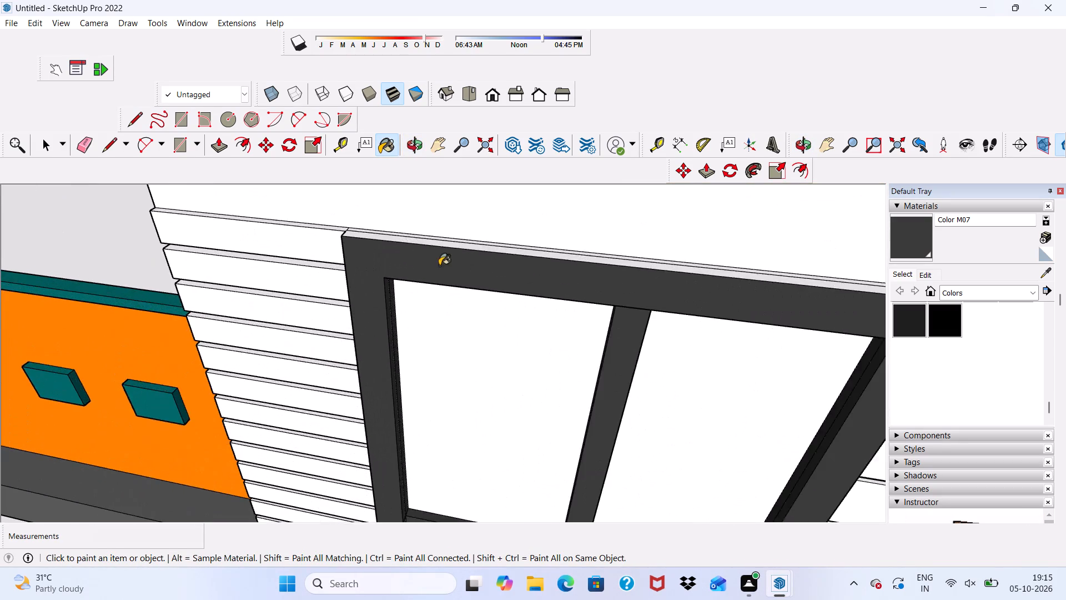
pyautogui.scroll(3, 439, 266)
pyautogui.click(442, 231)
pyautogui.click(440, 219)
pyautogui.scroll(-6, 440, 219)
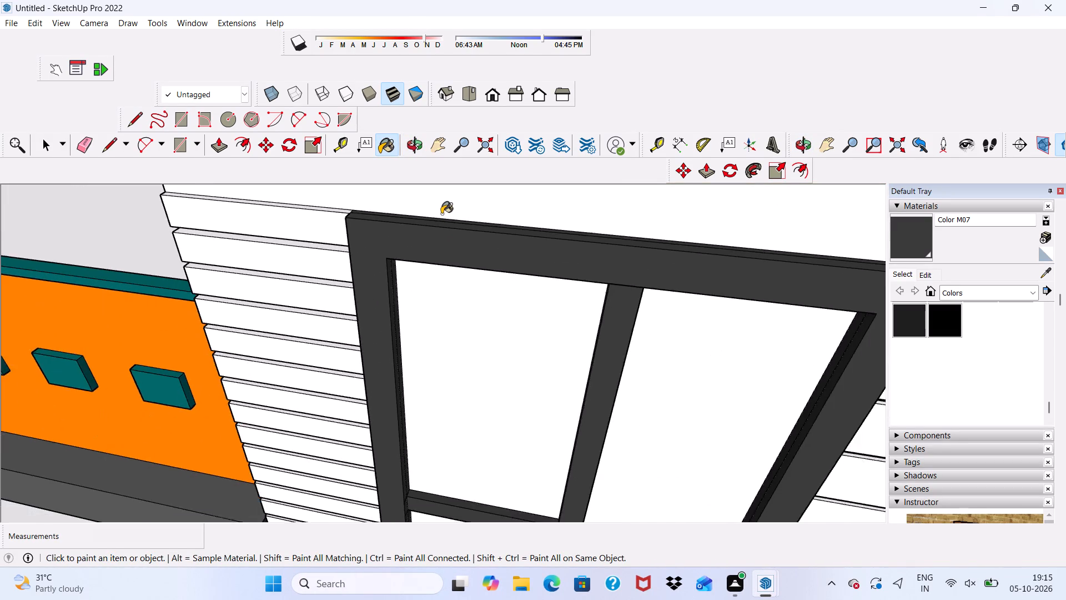
# Examine the bottom edge of the tall window frame and the overall front elevation for unpainted faces.
pyautogui.scroll(-3, 441, 214)
pyautogui.scroll(1, 471, 249)
pyautogui.scroll(-5, 477, 251)
pyautogui.scroll(1, 507, 239)
pyautogui.scroll(-7, 510, 244)
pyautogui.moveTo(550, 323); pyautogui.dragTo(594, 183, button='middle')
pyautogui.scroll(1, 594, 181)
pyautogui.scroll(-10, 597, 251)
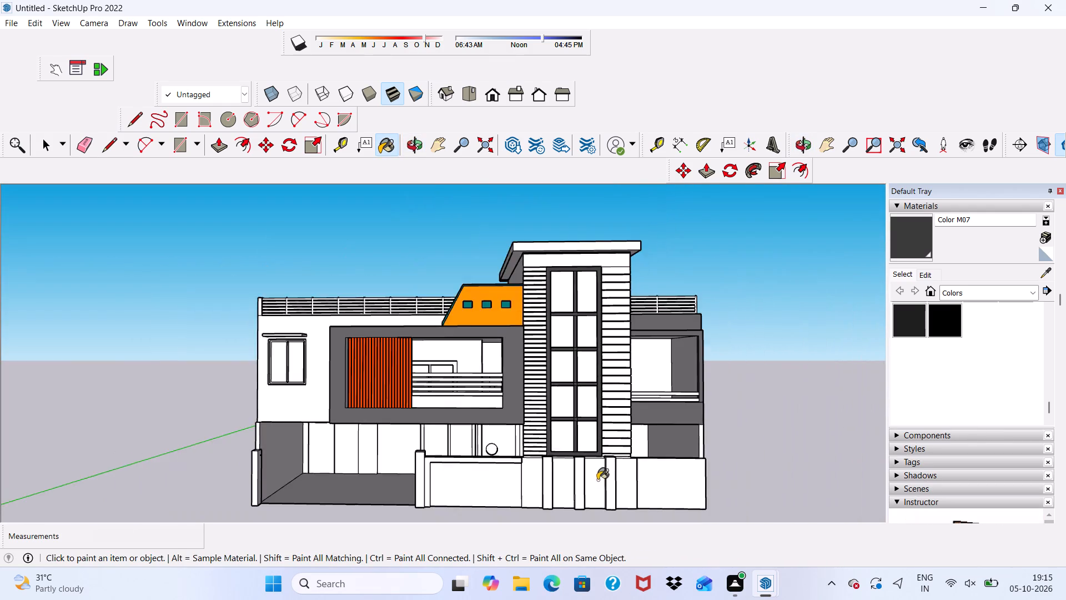
pyautogui.scroll(16, 589, 501)
pyautogui.moveTo(527, 440); pyautogui.dragTo(541, 418, button='middle')
pyautogui.middleClick(541, 418)
pyautogui.scroll(6, 541, 418)
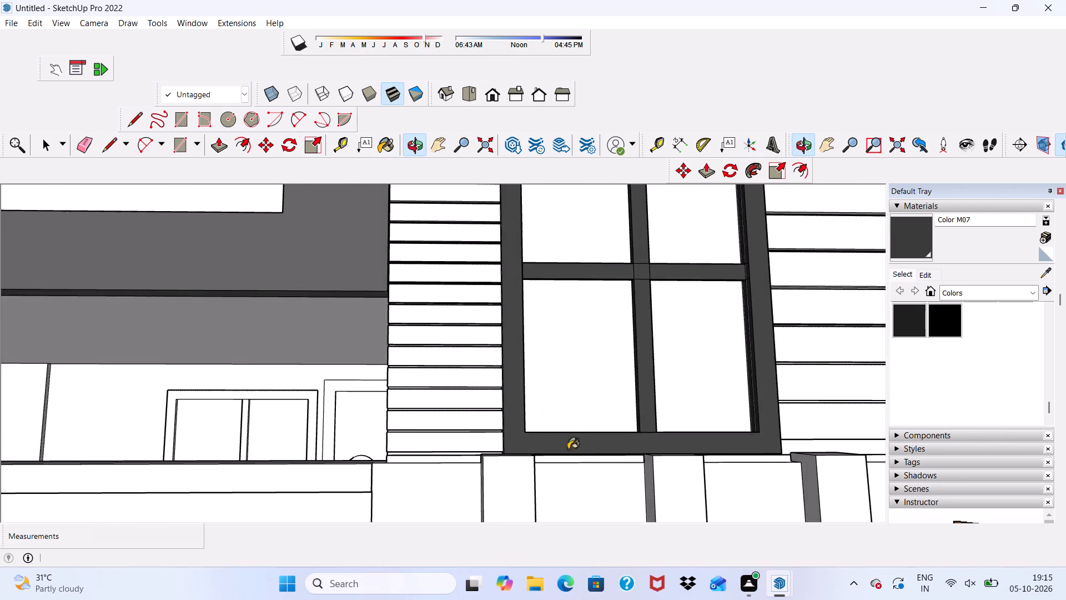
pyautogui.scroll(5, 568, 449)
pyautogui.moveTo(570, 494); pyautogui.dragTo(567, 487, button='middle')
pyautogui.scroll(11, 566, 499)
pyautogui.moveTo(543, 507); pyautogui.dragTo(546, 479, button='middle')
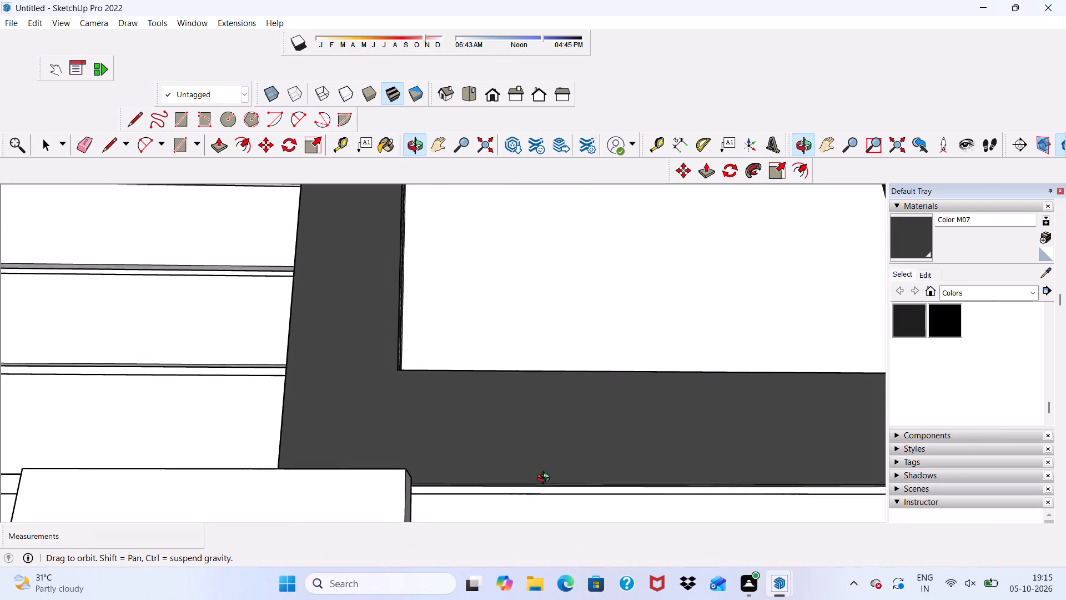
pyautogui.moveTo(546, 479); pyautogui.dragTo(541, 460, button='middle')
pyautogui.scroll(-5, 513, 469)
pyautogui.press('space')
pyautogui.scroll(-3, 521, 477)
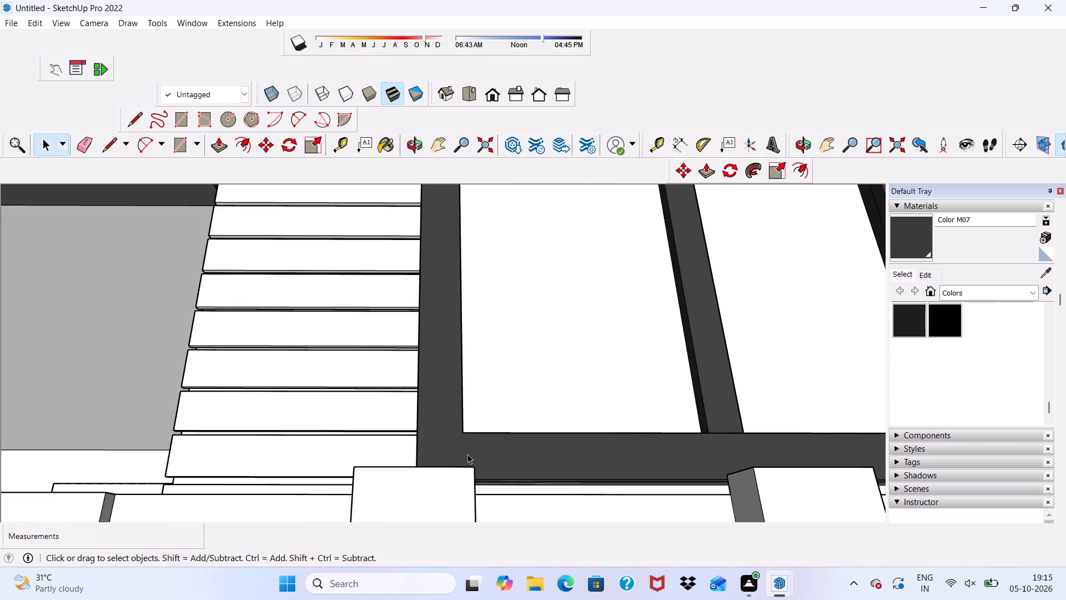
pyautogui.scroll(-11, 467, 454)
pyautogui.scroll(1, 605, 387)
pyautogui.scroll(-2, 610, 398)
pyautogui.moveTo(627, 362); pyautogui.dragTo(625, 476, button='middle')
pyautogui.scroll(-5, 625, 476)
pyautogui.scroll(1, 415, 406)
pyautogui.scroll(-5, 462, 402)
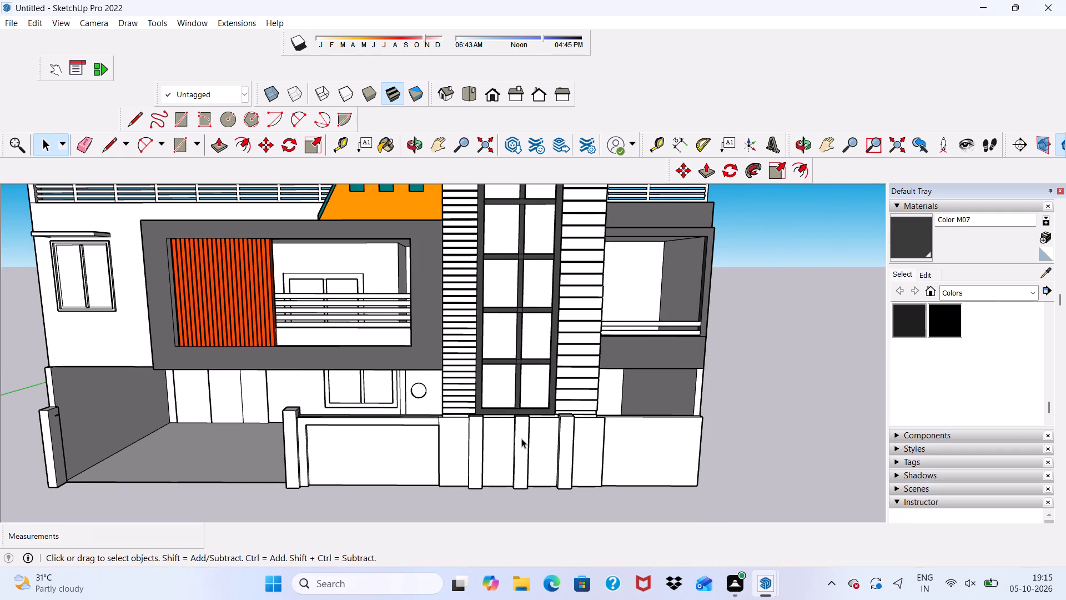
pyautogui.scroll(-6, 524, 474)
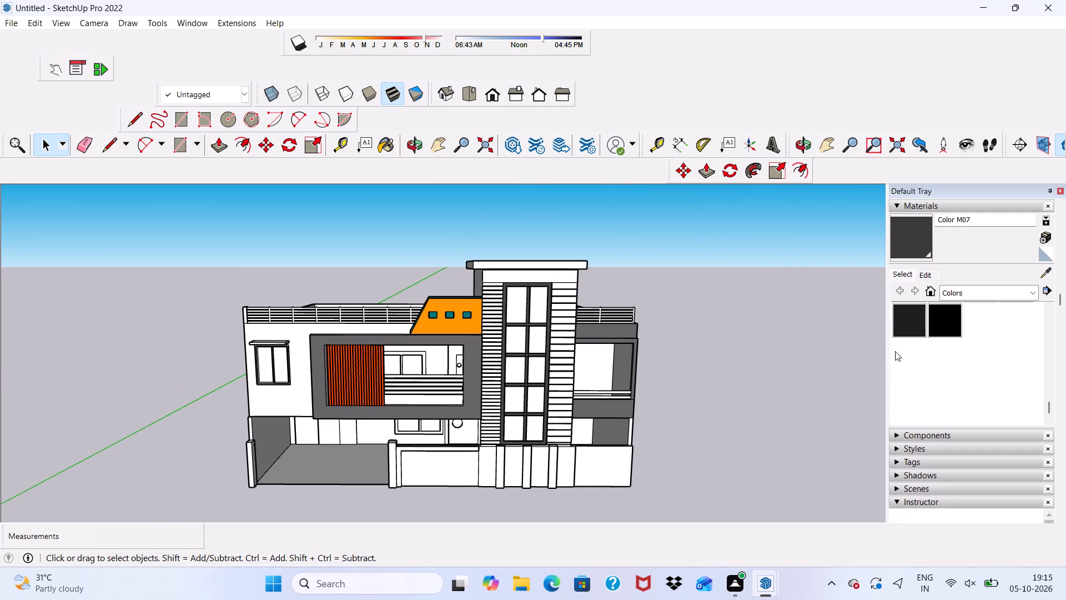
# Paint the front face of the ground-floor door frame with Wood Veneer 01 from the Wood materials.
pyautogui.scroll(3, 978, 316)
pyautogui.scroll(-1, 978, 316)
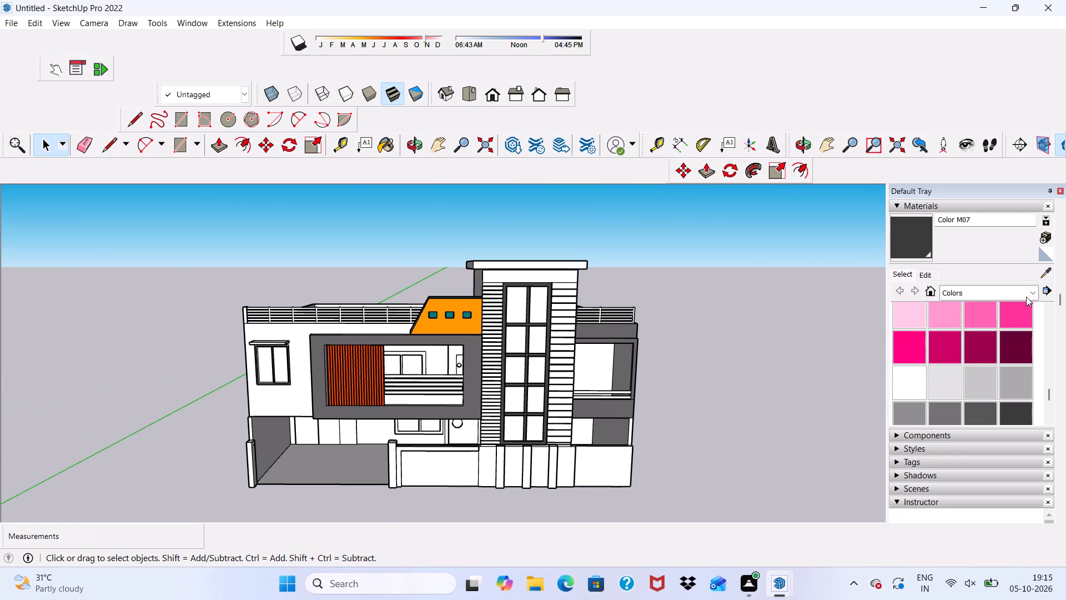
pyautogui.click(1027, 296)
pyautogui.click(963, 474)
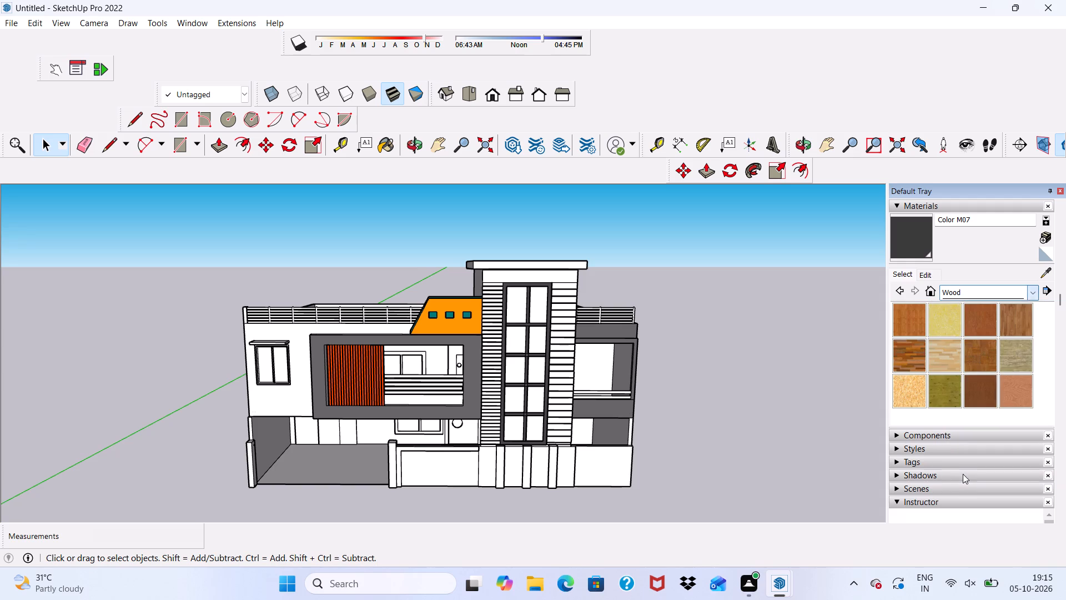
pyautogui.click(978, 389)
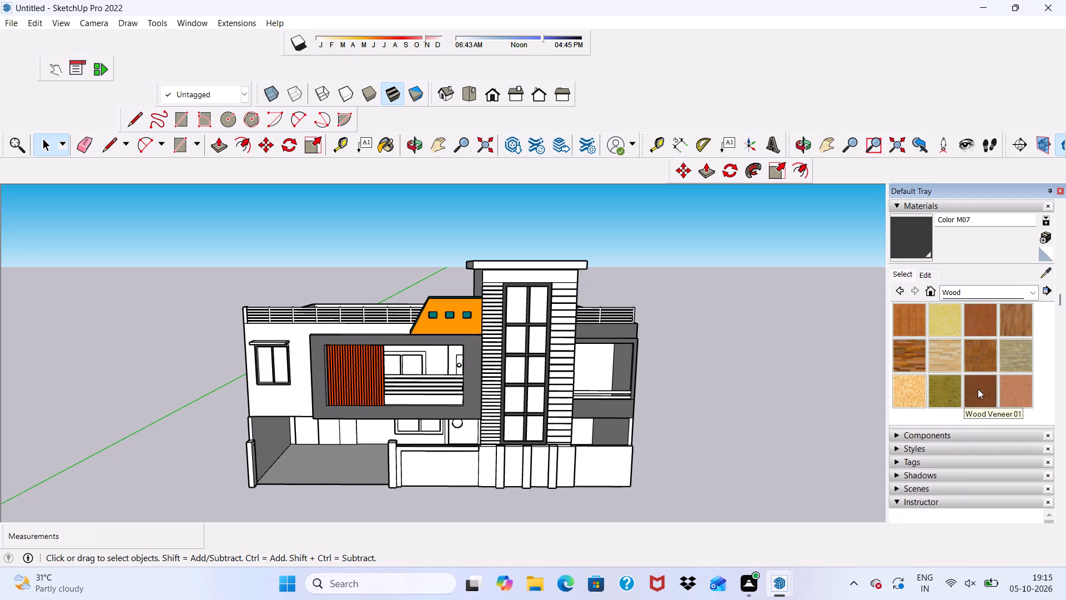
pyautogui.scroll(10, 485, 378)
pyautogui.moveTo(354, 461); pyautogui.dragTo(349, 414, button='middle')
pyautogui.scroll(9, 506, 444)
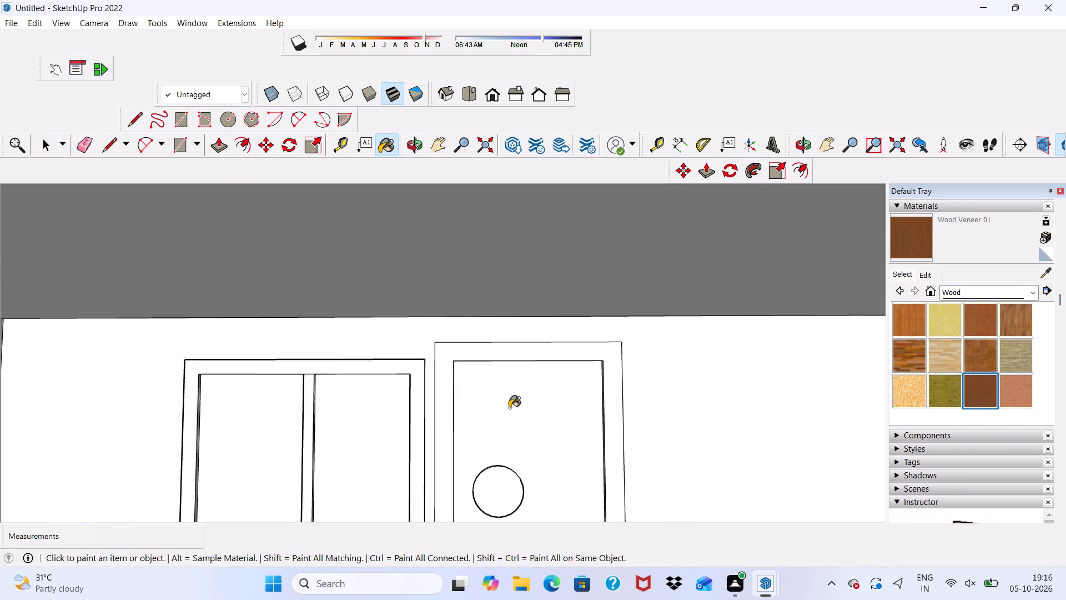
pyautogui.click(425, 383)
# Paint the inner faces of the door frame's left jamb and head with Wood Veneer 01.
pyautogui.scroll(6, 438, 379)
pyautogui.moveTo(475, 329); pyautogui.dragTo(374, 296, button='middle')
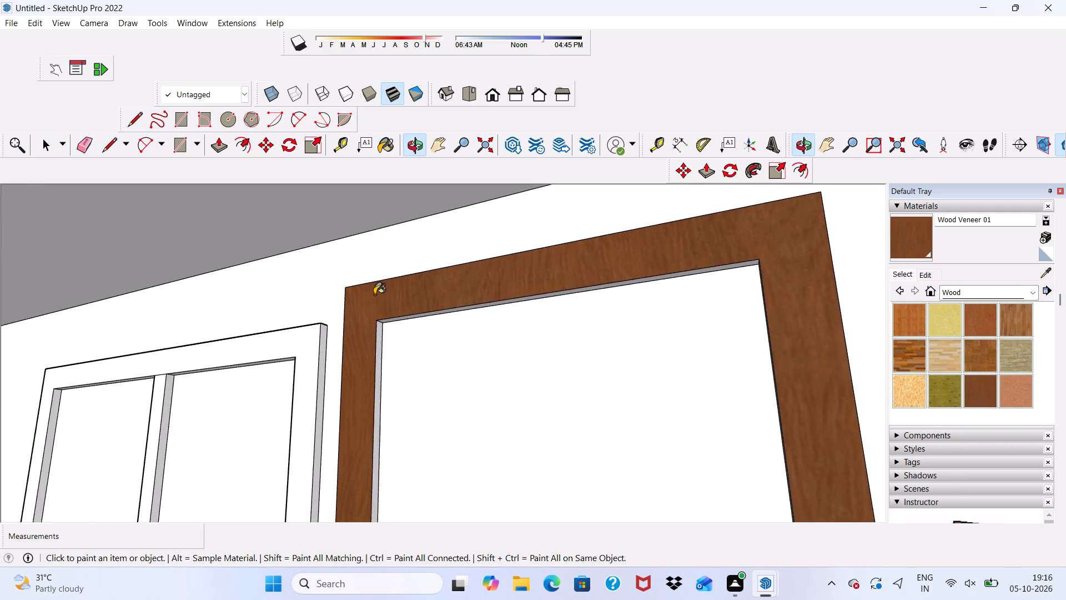
pyautogui.scroll(3, 378, 333)
pyautogui.click(379, 333)
pyautogui.click(389, 318)
pyautogui.scroll(-1, 441, 338)
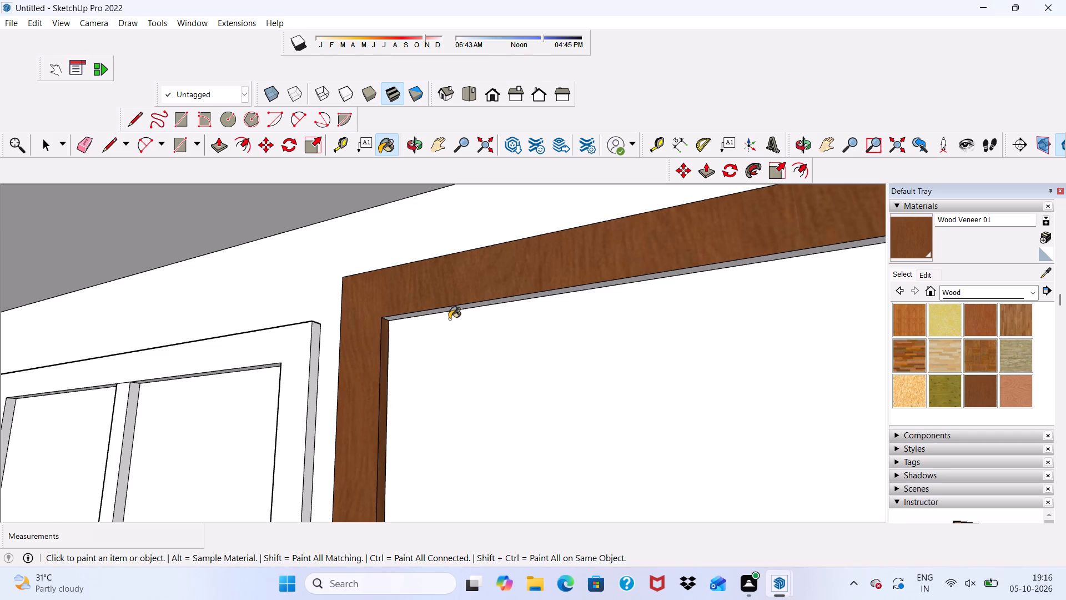
pyautogui.scroll(8, 441, 311)
pyautogui.click(441, 311)
pyautogui.scroll(-5, 388, 335)
# Paint the inner face of the door frame's right jamb with Wood Veneer 01.
pyautogui.moveTo(373, 396); pyautogui.dragTo(543, 412, button='middle')
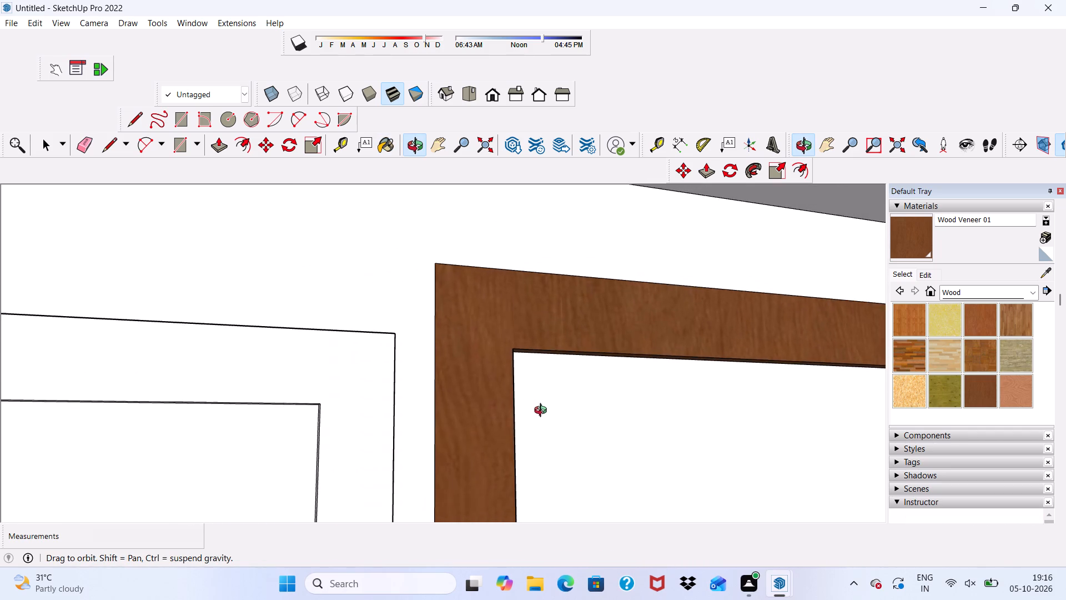
pyautogui.moveTo(543, 412); pyautogui.dragTo(543, 410, button='middle')
pyautogui.scroll(1, 541, 404)
pyautogui.scroll(-3, 389, 377)
pyautogui.scroll(1, 383, 382)
pyautogui.scroll(-7, 381, 382)
pyautogui.scroll(4, 645, 415)
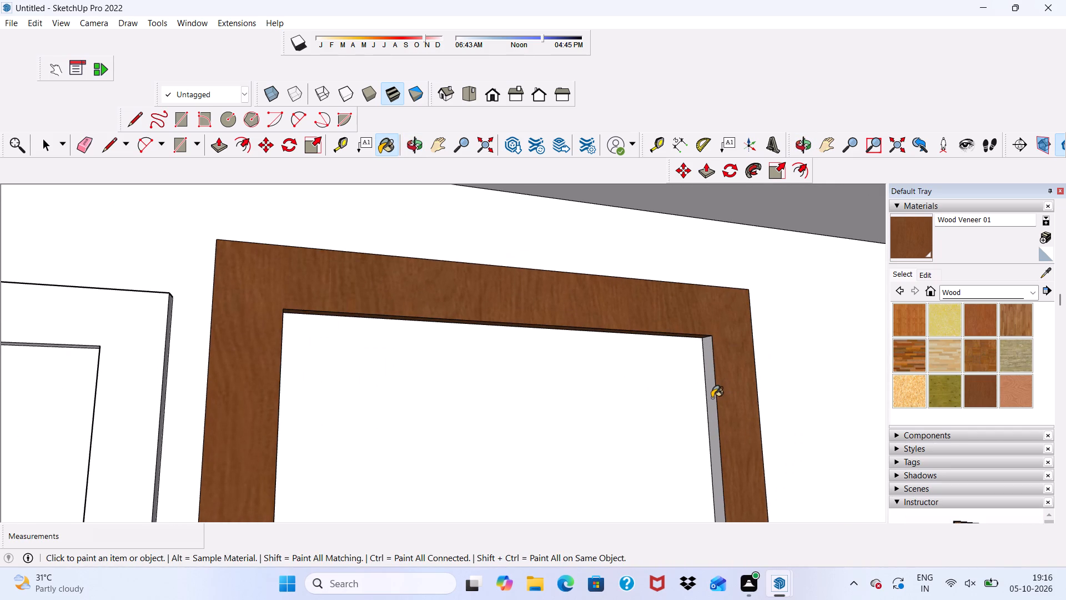
pyautogui.click(711, 398)
pyautogui.scroll(-1, 537, 328)
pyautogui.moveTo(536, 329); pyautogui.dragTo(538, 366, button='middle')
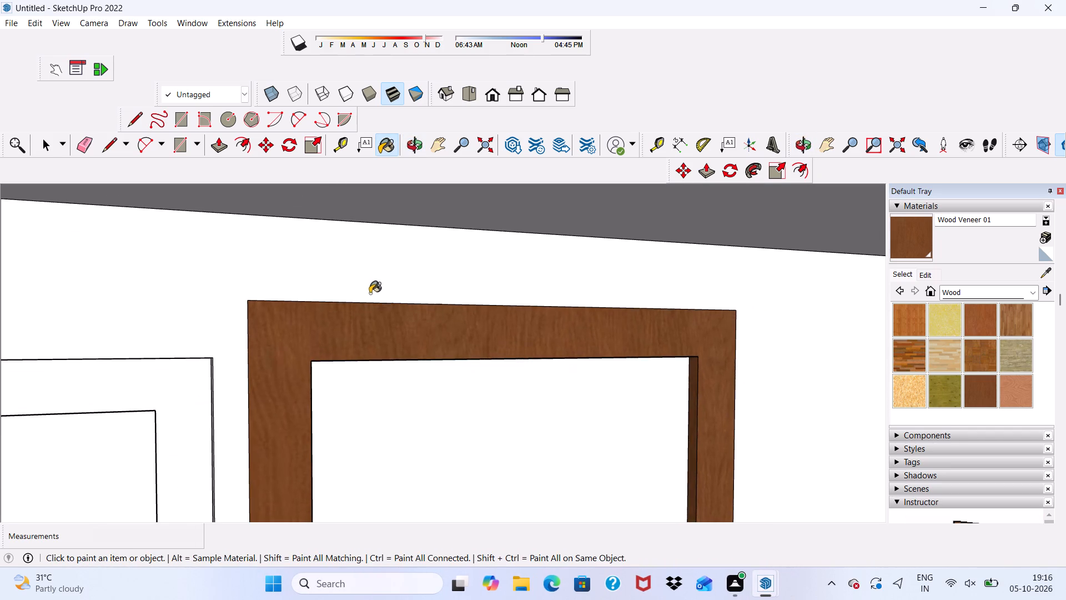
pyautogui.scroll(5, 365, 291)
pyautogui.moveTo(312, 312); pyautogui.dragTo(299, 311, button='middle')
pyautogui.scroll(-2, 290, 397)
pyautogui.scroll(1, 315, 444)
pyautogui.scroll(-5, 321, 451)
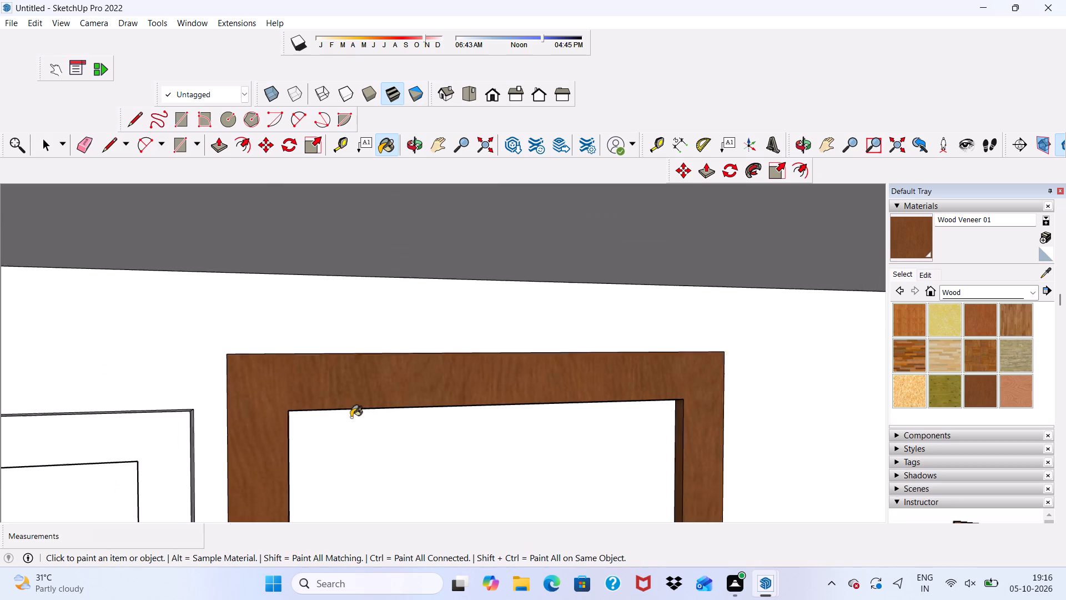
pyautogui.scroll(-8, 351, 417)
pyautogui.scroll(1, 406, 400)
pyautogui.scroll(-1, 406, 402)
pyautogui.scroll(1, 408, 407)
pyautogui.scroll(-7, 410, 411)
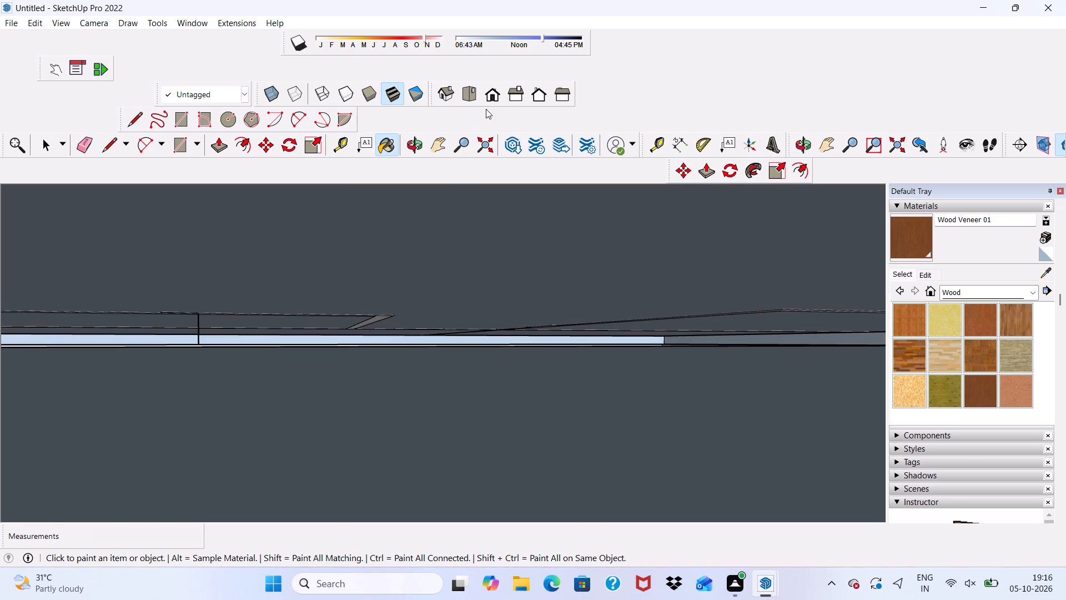
# Return to the standard front view and paint the front face of the ground-floor door's round piece with Wood Veneer 01.
pyautogui.click(495, 91)
pyautogui.scroll(-16, 296, 278)
pyautogui.scroll(1, 274, 442)
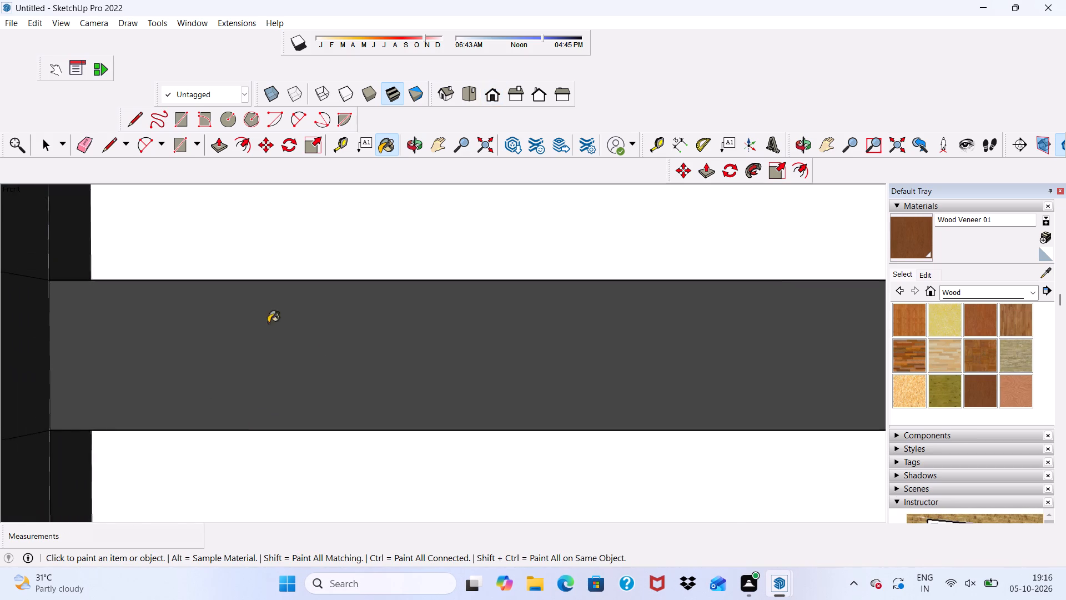
pyautogui.scroll(-14, 252, 352)
pyautogui.scroll(1, 364, 476)
pyautogui.scroll(-5, 385, 489)
pyautogui.scroll(1, 366, 456)
pyautogui.scroll(-7, 345, 392)
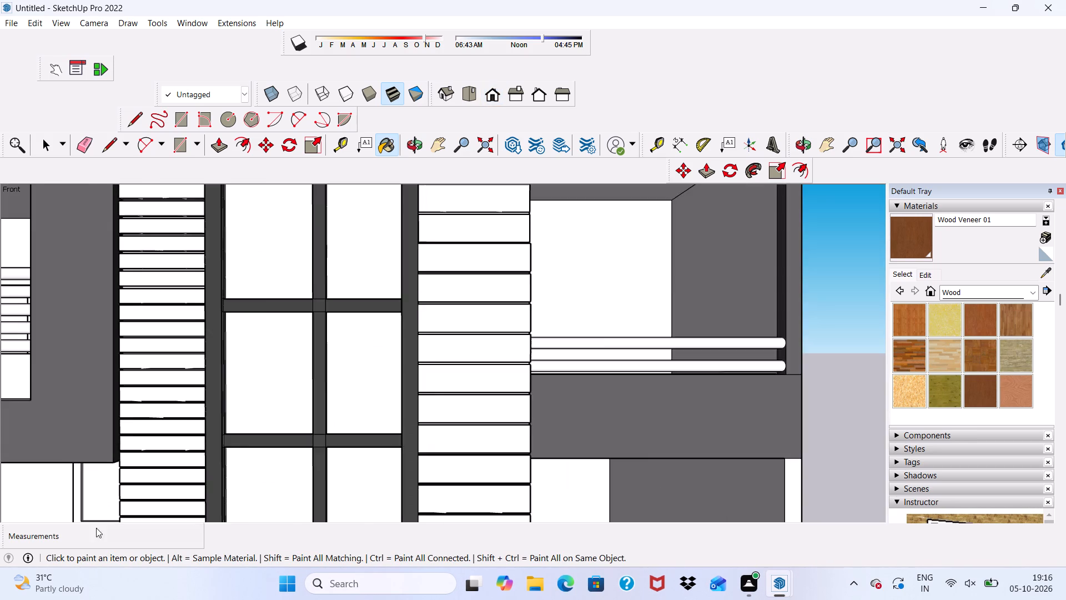
pyautogui.scroll(-10, 96, 528)
pyautogui.scroll(1, 319, 453)
pyautogui.scroll(-1, 336, 459)
pyautogui.scroll(-4, 173, 447)
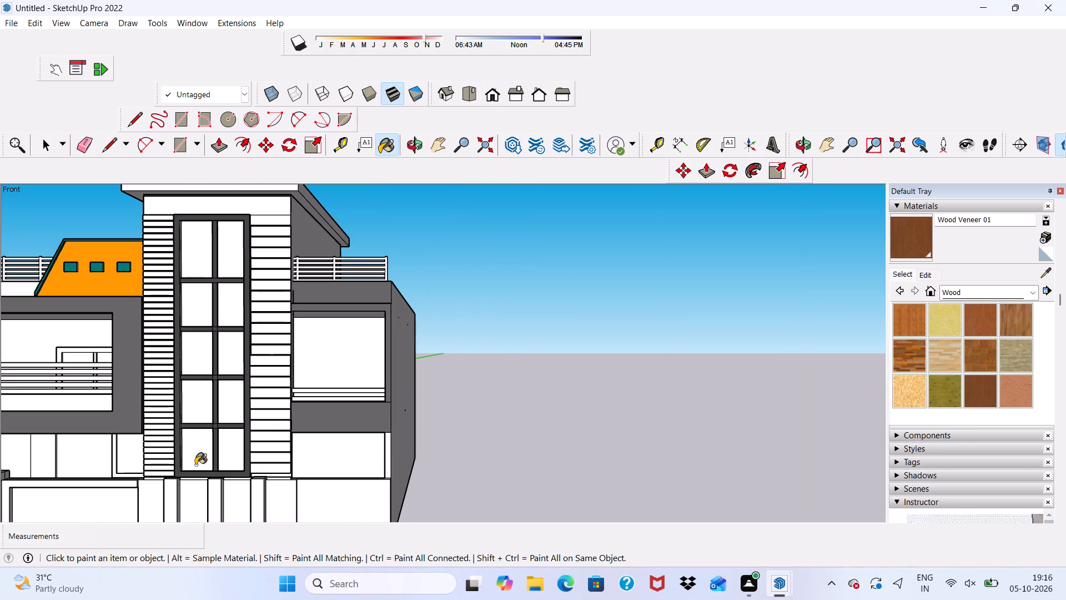
pyautogui.scroll(1, 115, 498)
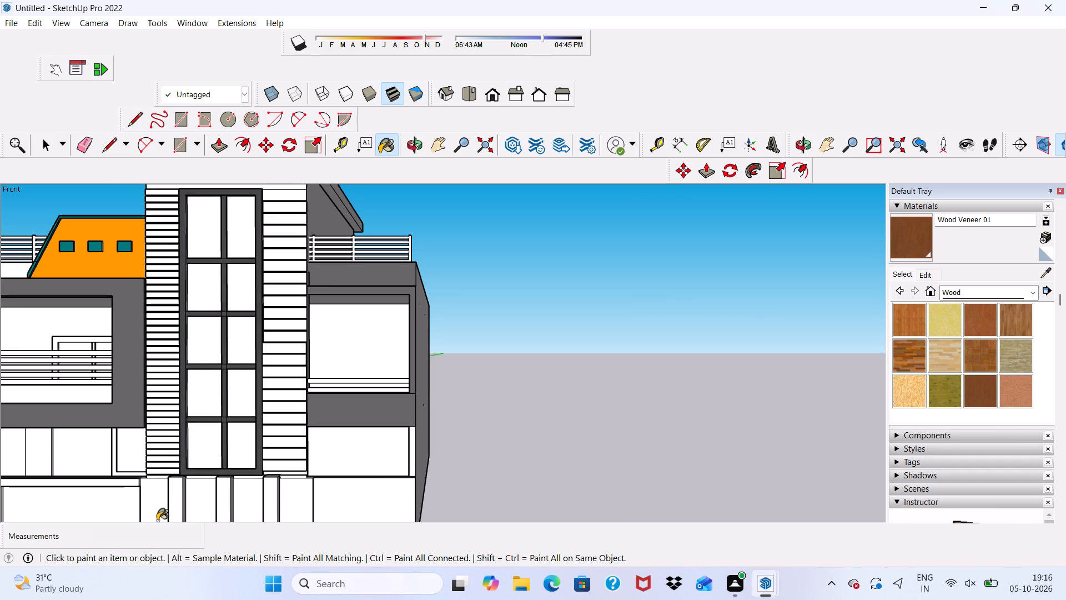
pyautogui.scroll(4, 157, 521)
pyautogui.scroll(-3, 46, 493)
pyautogui.scroll(1, 89, 504)
pyautogui.scroll(-8, 175, 452)
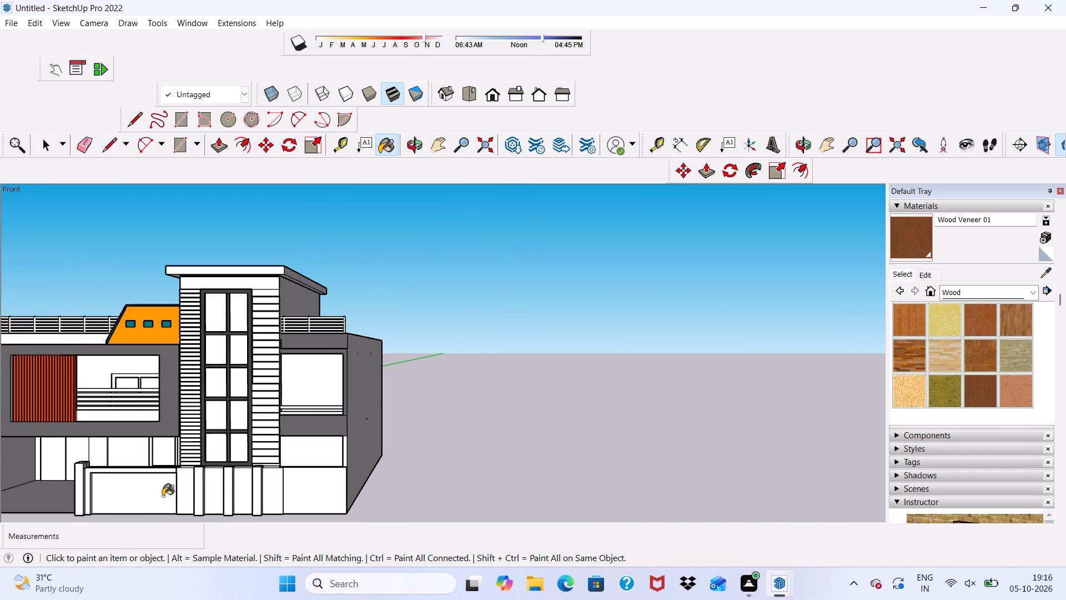
pyautogui.scroll(3, 53, 531)
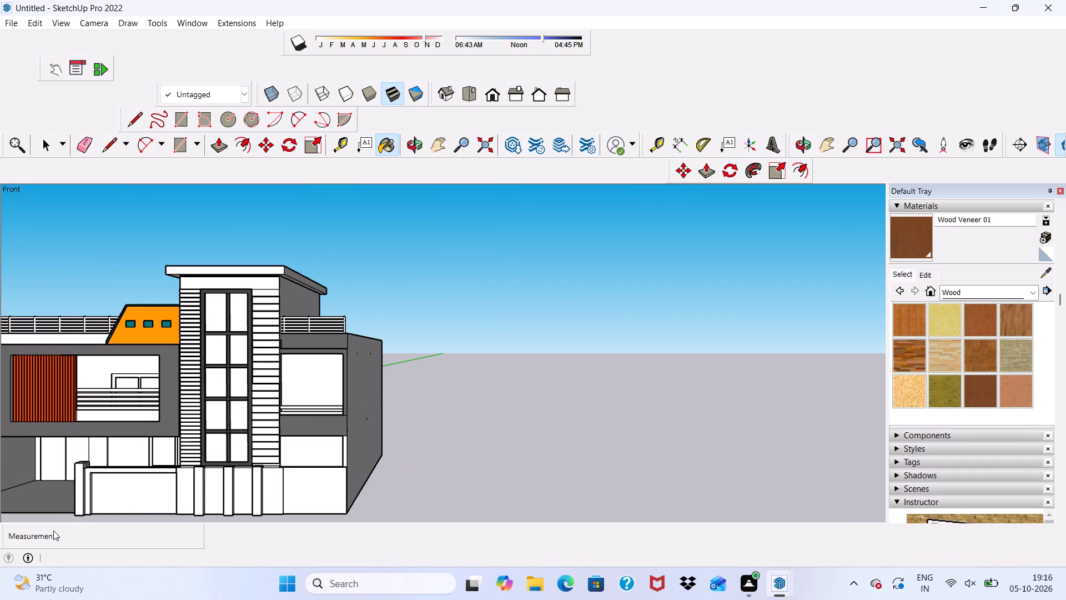
pyautogui.scroll(12, 53, 531)
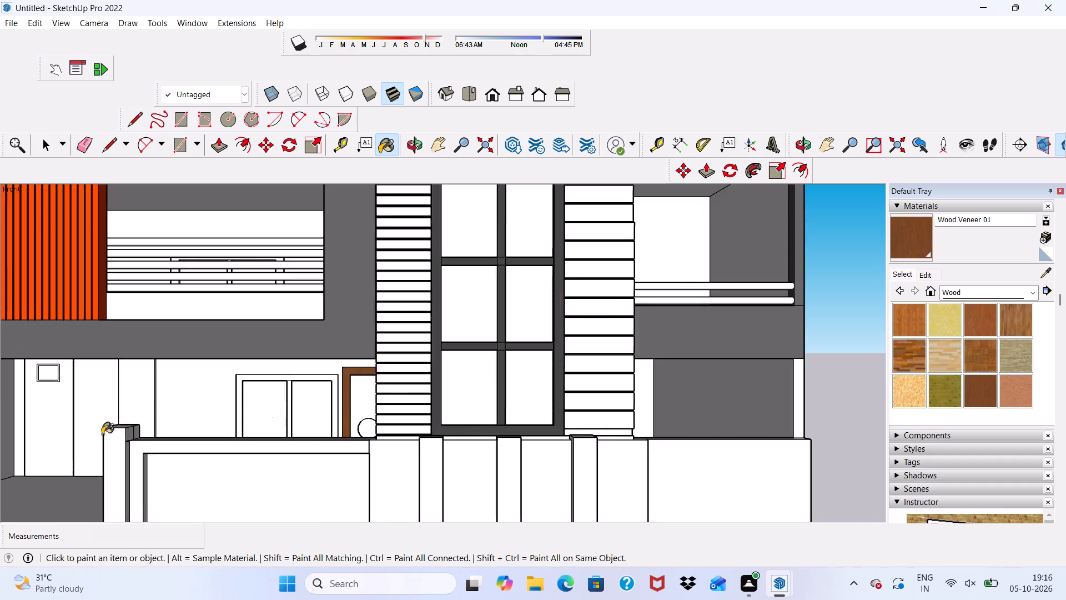
pyautogui.scroll(9, 102, 434)
pyautogui.click(524, 440)
# Paint the curved rim of the ground-floor door's round piece with Wood Veneer 01.
pyautogui.scroll(5, 524, 440)
pyautogui.moveTo(526, 431); pyautogui.dragTo(456, 461, button='middle')
pyautogui.scroll(13, 523, 444)
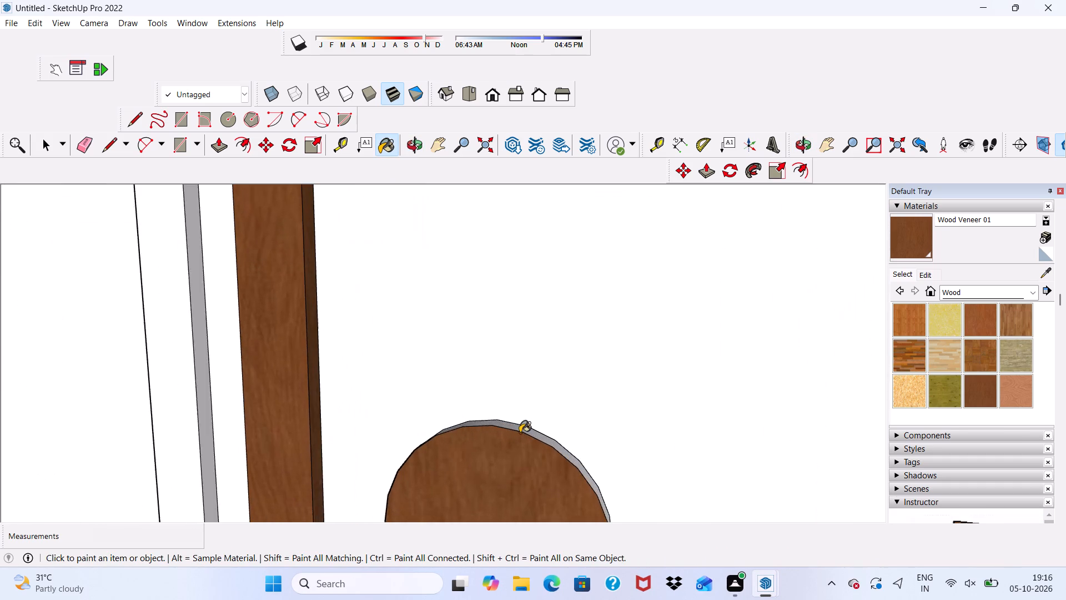
pyautogui.click(517, 425)
pyautogui.scroll(-1, 480, 427)
pyautogui.scroll(6, 480, 426)
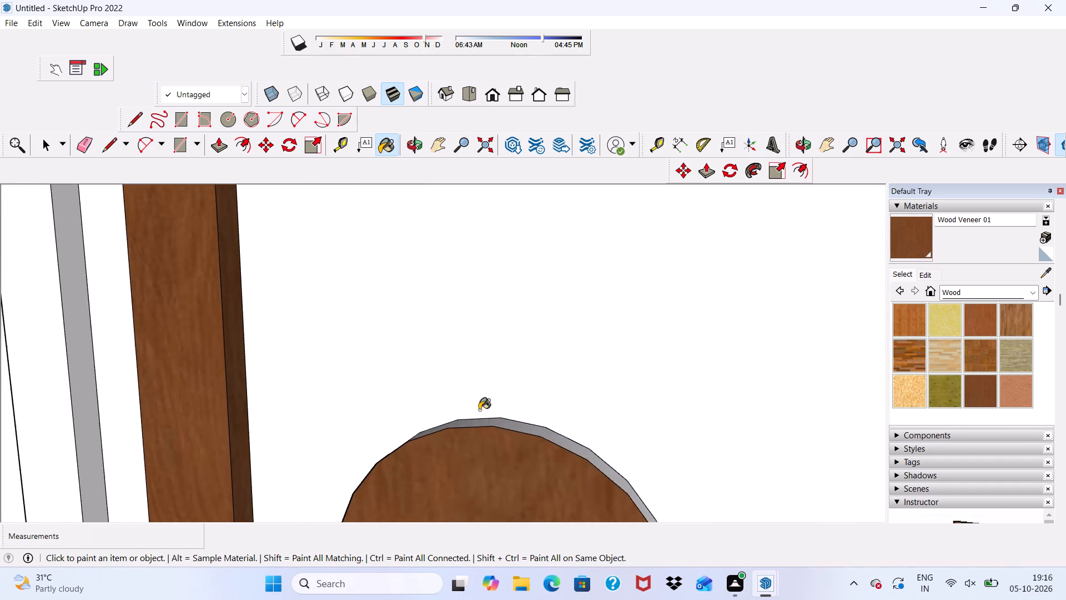
pyautogui.scroll(1, 479, 410)
pyautogui.click(472, 428)
pyautogui.scroll(-3, 407, 409)
# Paint the door panel behind the round piece with Wood Veneer 01.
pyautogui.moveTo(324, 384); pyautogui.dragTo(457, 394, button='middle')
pyautogui.scroll(-1, 456, 393)
pyautogui.moveTo(457, 394); pyautogui.dragTo(443, 414, button='middle')
pyautogui.click(297, 344)
pyautogui.scroll(-2, 278, 350)
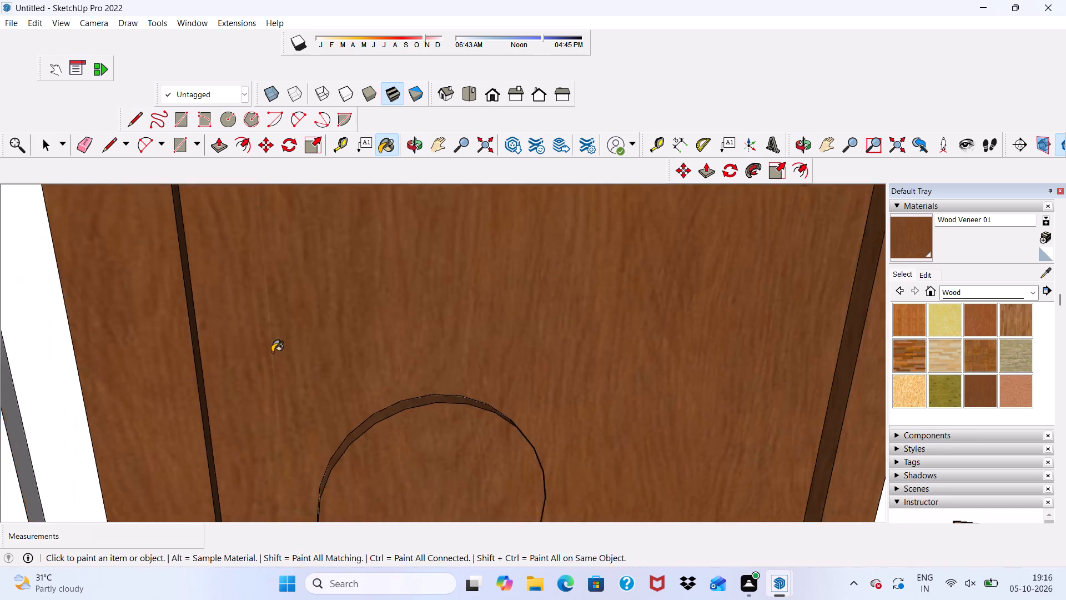
pyautogui.scroll(-19, 272, 352)
pyautogui.scroll(-5, 17, 252)
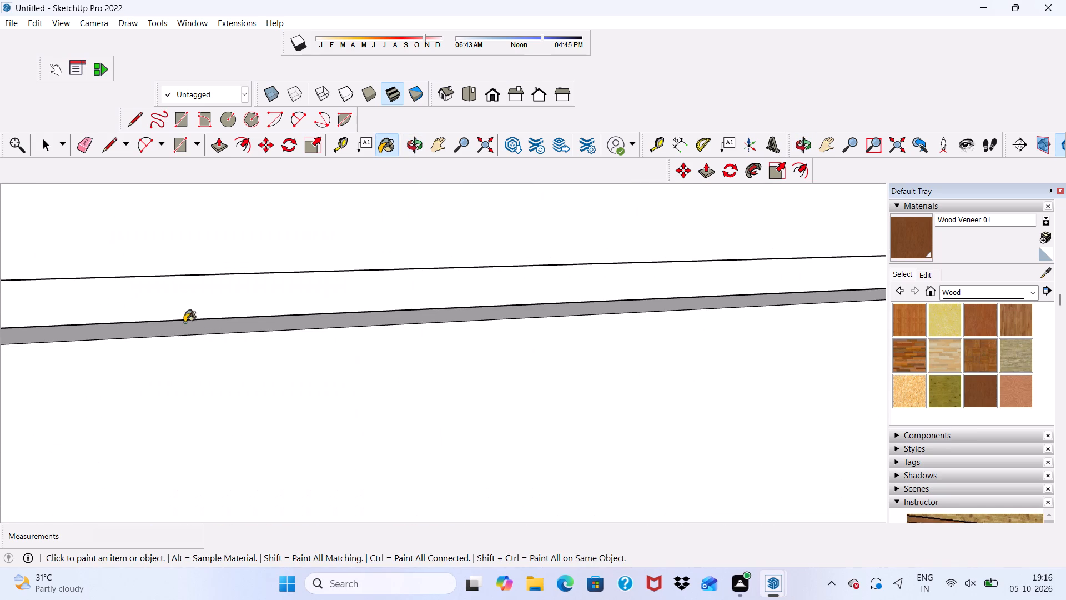
# Return to the standard front view and examine the ground-floor door and the window beside it.
pyautogui.click(491, 84)
pyautogui.scroll(-5, 388, 233)
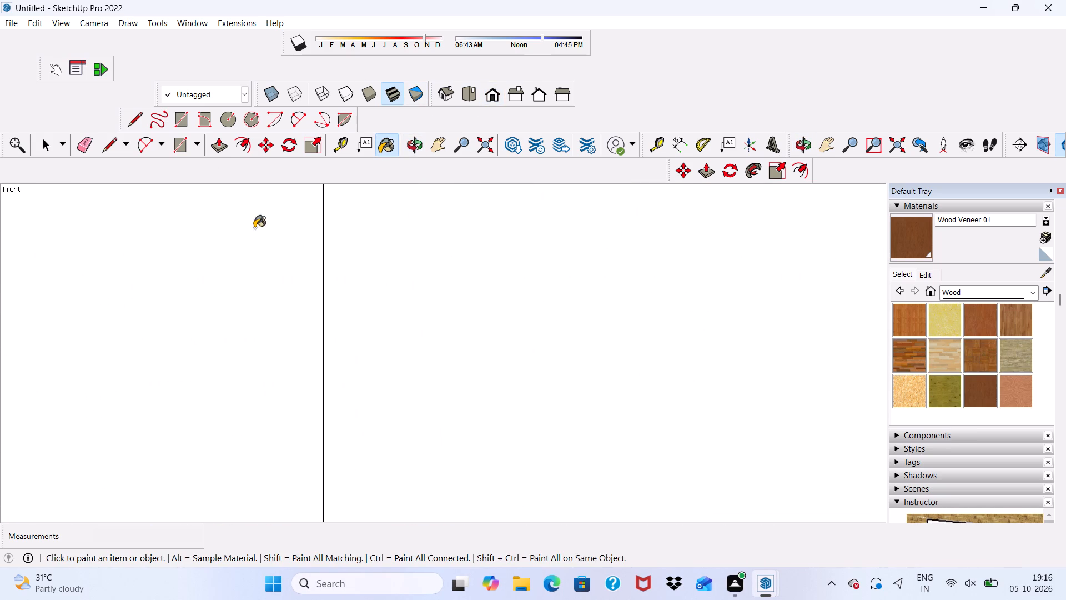
pyautogui.scroll(-20, 254, 228)
pyautogui.scroll(-8, 254, 228)
pyautogui.scroll(1, 213, 347)
pyautogui.scroll(-7, 218, 349)
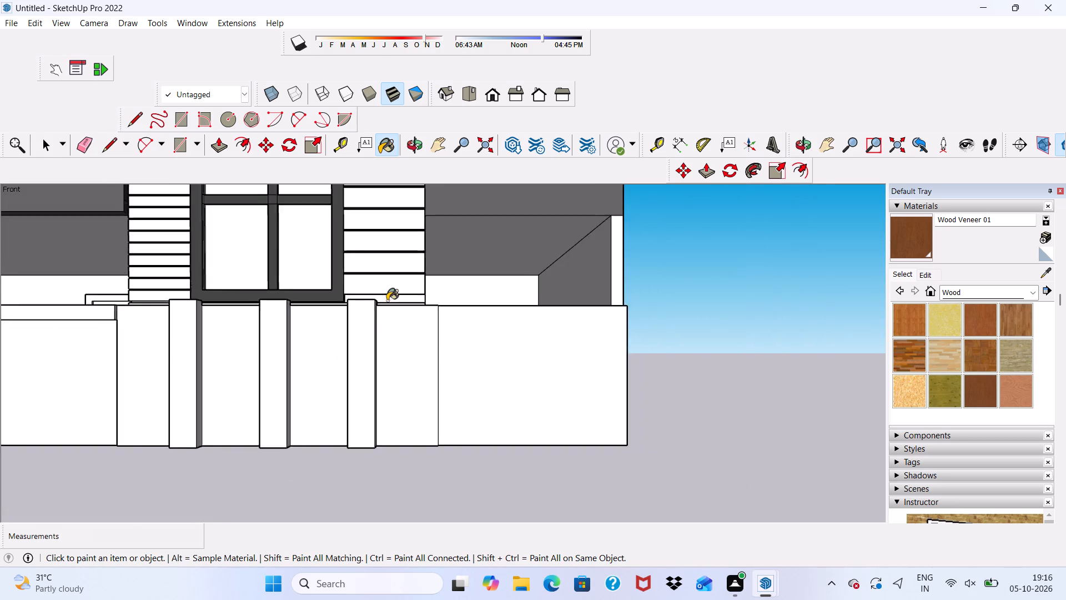
pyautogui.scroll(-9, 387, 301)
pyautogui.moveTo(109, 368); pyautogui.dragTo(189, 418, button='middle')
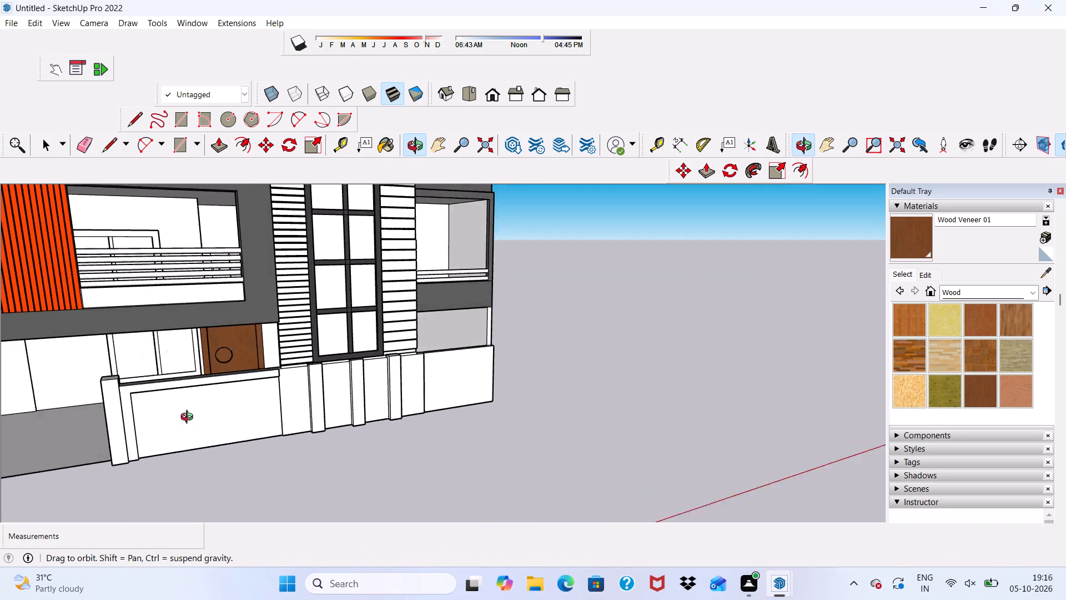
pyautogui.moveTo(189, 418); pyautogui.dragTo(181, 420, button='middle')
pyautogui.scroll(5, 170, 371)
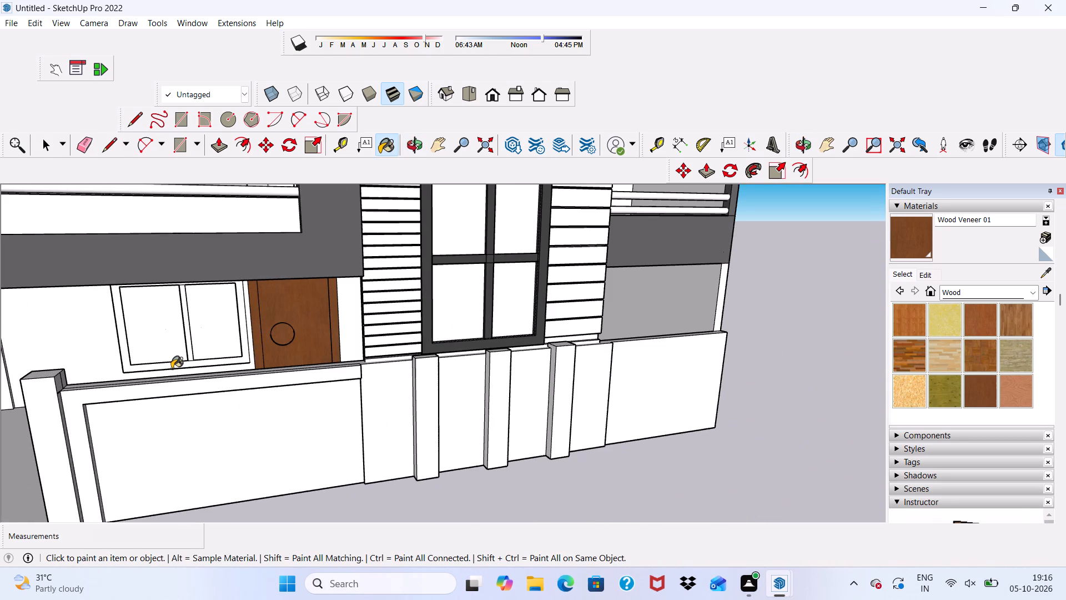
pyautogui.scroll(1, 170, 370)
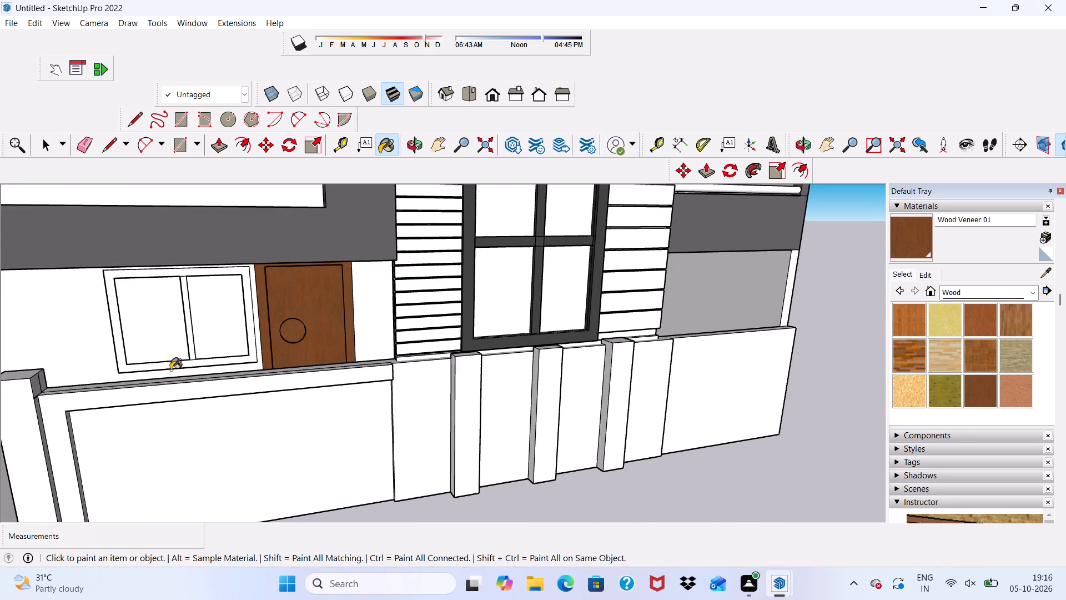
pyautogui.scroll(-1, 170, 370)
pyautogui.scroll(1, 170, 370)
pyautogui.scroll(-3, 170, 370)
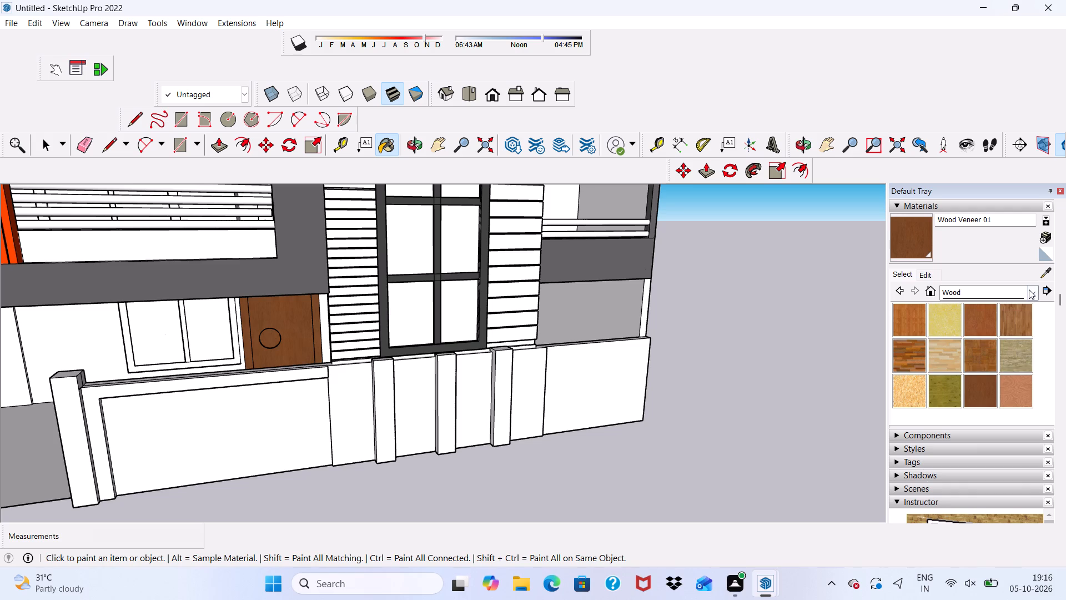
# Paint the front face of the ground-floor window frame beside the door with Color M08 from the Colors materials.
pyautogui.click(1029, 289)
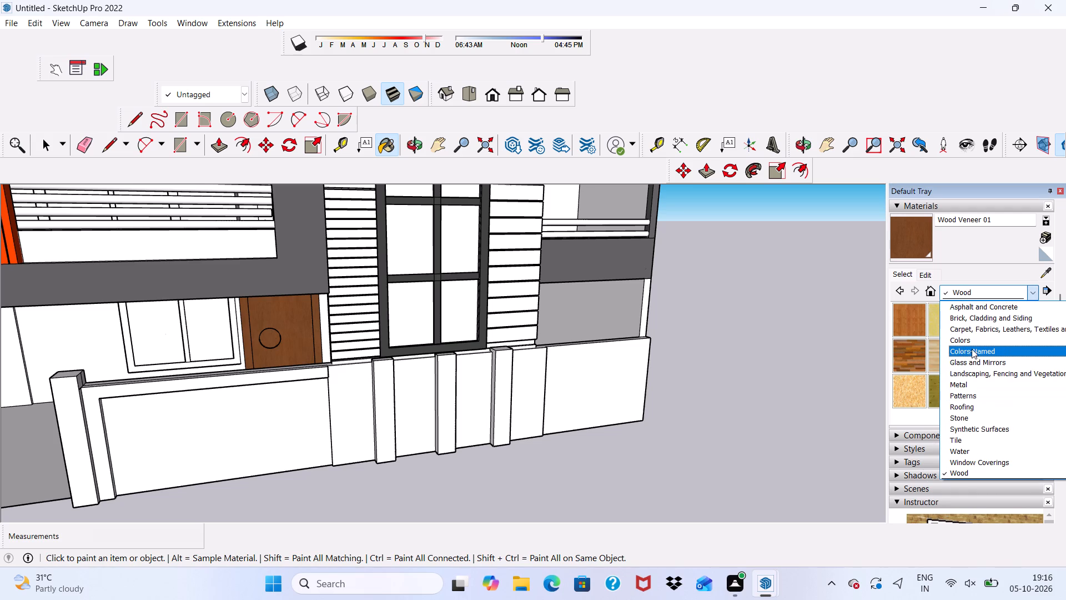
pyautogui.click(968, 335)
pyautogui.scroll(-12, 958, 356)
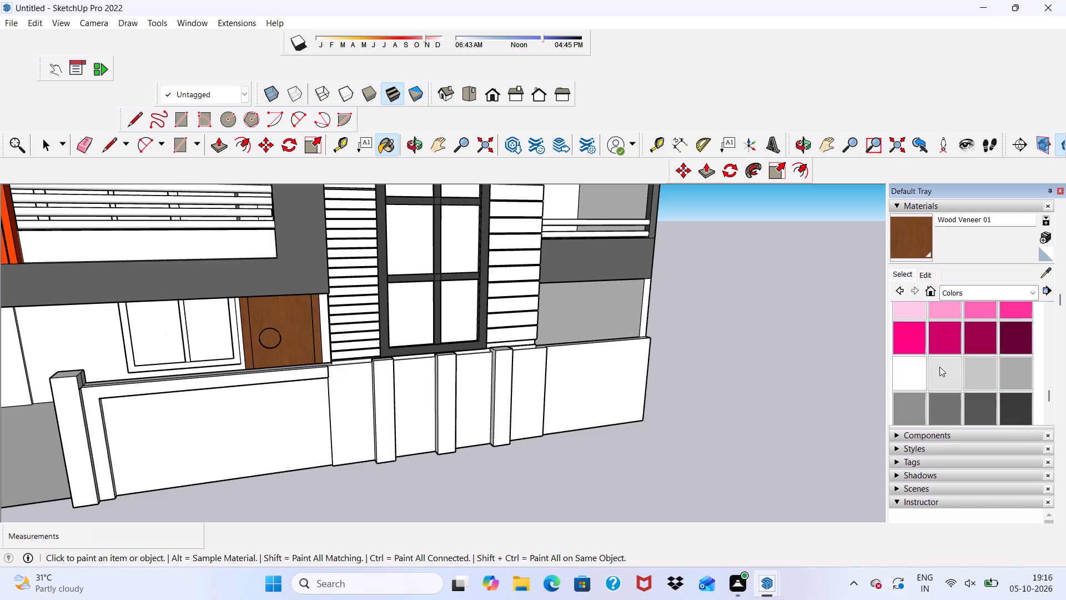
pyautogui.scroll(-4, 982, 387)
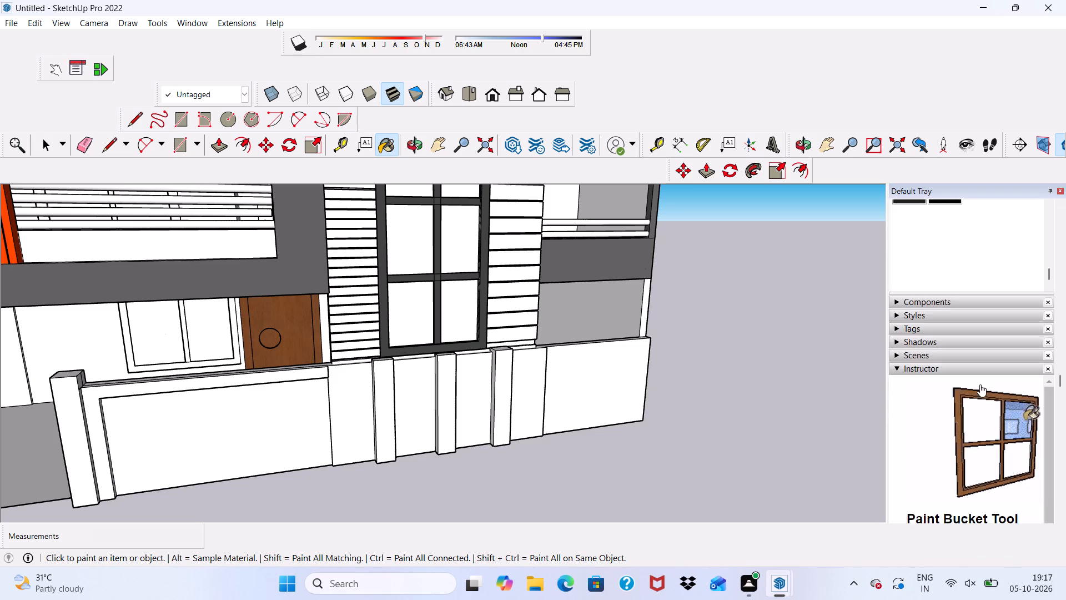
pyautogui.scroll(-3, 980, 384)
pyautogui.scroll(4, 956, 339)
pyautogui.click(907, 250)
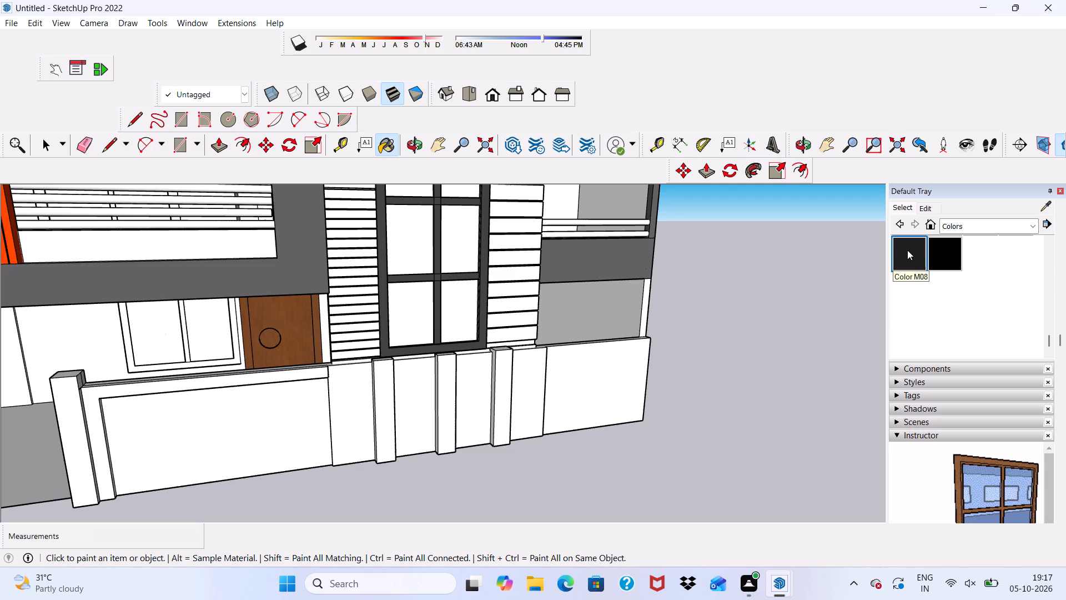
pyautogui.scroll(-2, 827, 353)
pyautogui.scroll(12, 253, 340)
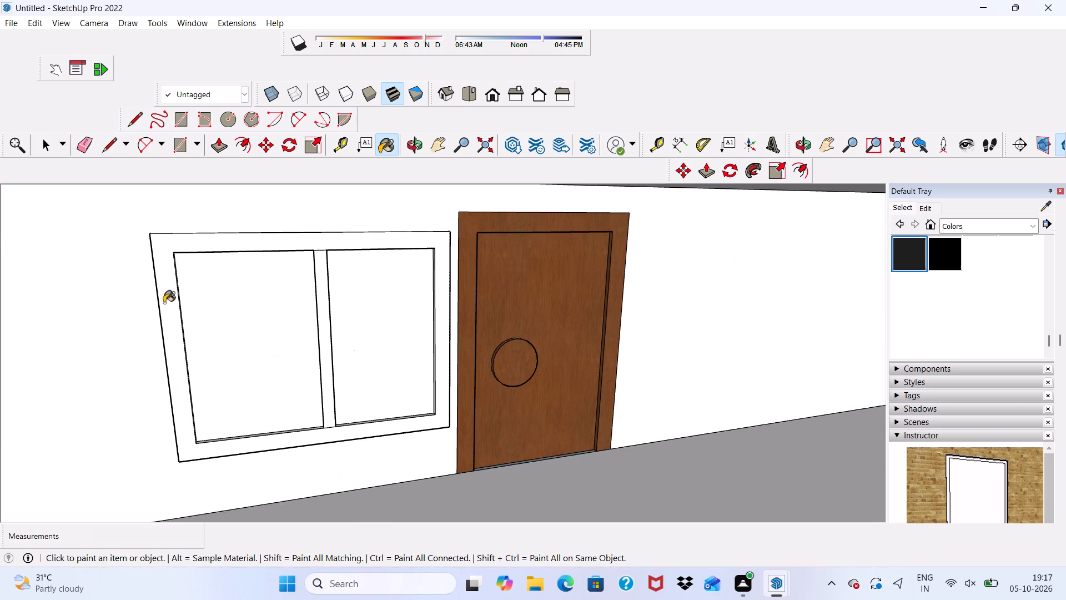
pyautogui.click(164, 303)
# Paint the inner face of the window frame's left jamb and the front face of its central mullion with Color M08.
pyautogui.moveTo(198, 326); pyautogui.dragTo(55, 281, button='middle')
pyautogui.scroll(9, 276, 299)
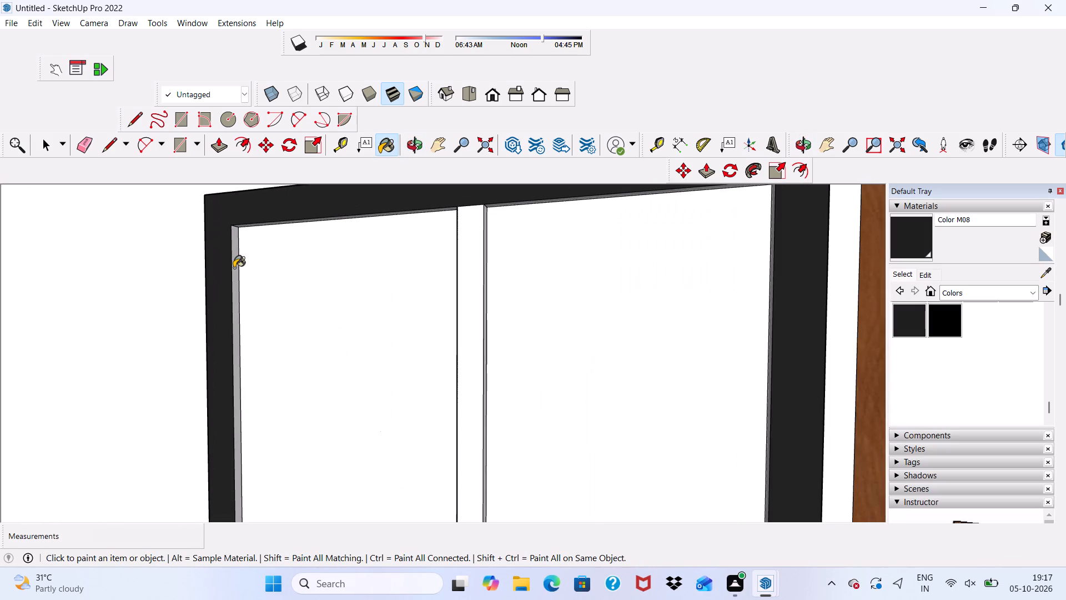
pyautogui.click(233, 268)
pyautogui.click(471, 256)
# Paint both side faces of the window's central mullion with Color M08.
pyautogui.scroll(4, 480, 272)
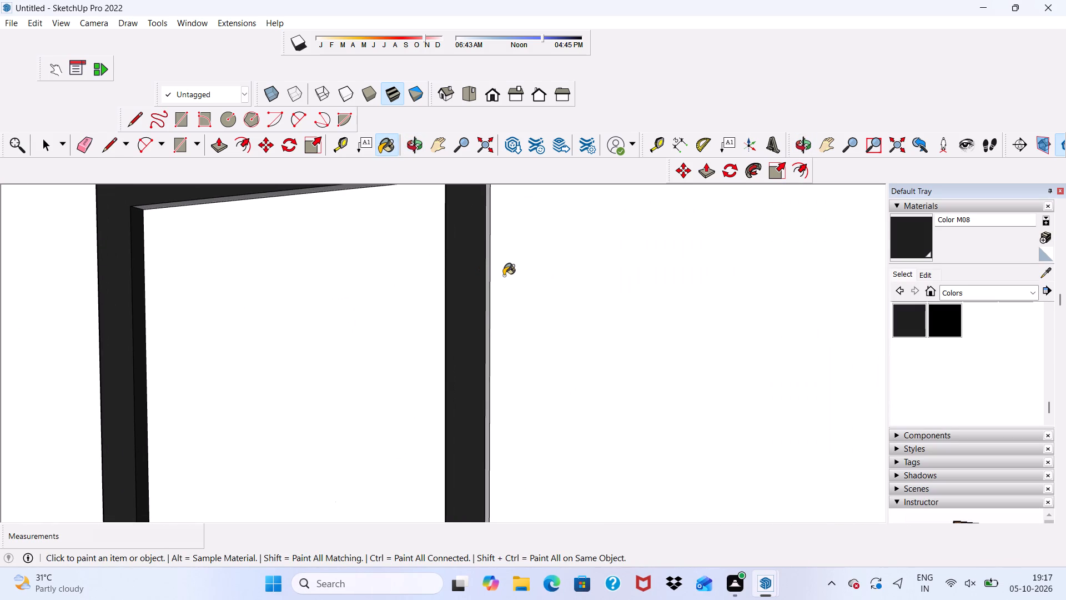
pyautogui.click(504, 276)
pyautogui.hotkey('ctrl', 'z')
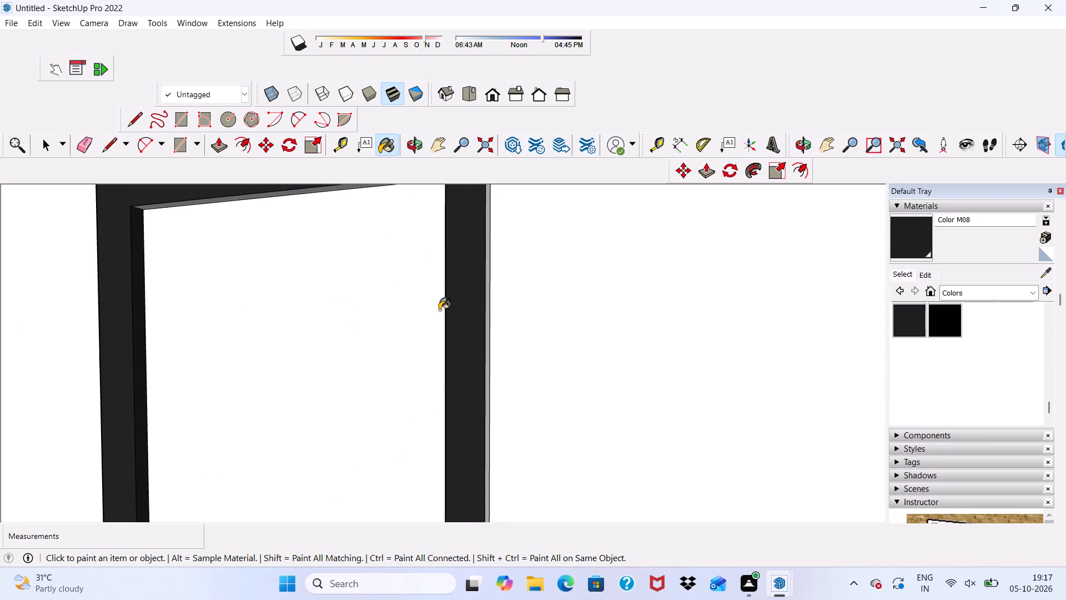
pyautogui.scroll(7, 441, 308)
pyautogui.click(508, 282)
pyautogui.moveTo(437, 293); pyautogui.dragTo(645, 276, button='middle')
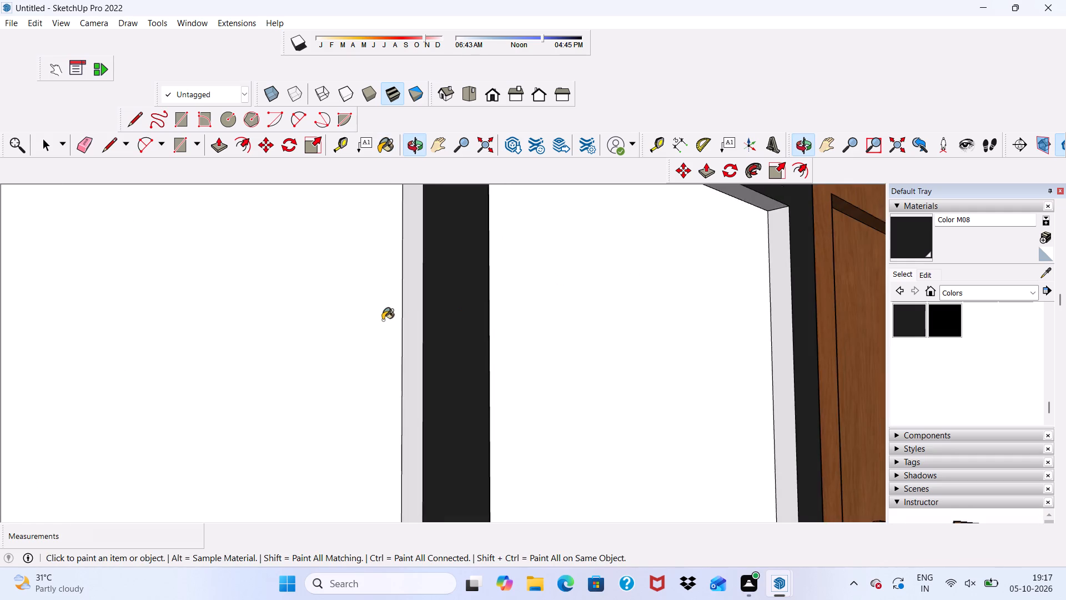
pyautogui.scroll(2, 383, 318)
pyautogui.click(424, 308)
# Paint the inner face of the window frame's right jamb with Color M08.
pyautogui.scroll(-9, 408, 318)
pyautogui.scroll(1, 443, 340)
pyautogui.scroll(-1, 452, 346)
pyautogui.scroll(3, 668, 278)
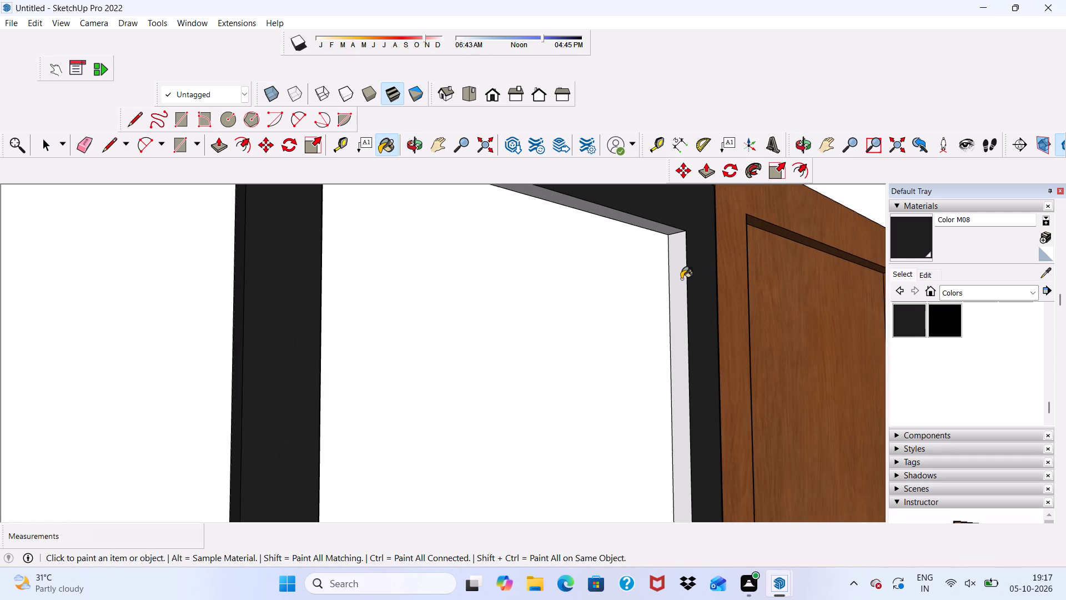
pyautogui.click(681, 279)
# Paint the underside of the window frame's head above the right pane with Color M08.
pyautogui.scroll(-2, 516, 278)
pyautogui.moveTo(518, 279); pyautogui.dragTo(481, 232, button='middle')
pyautogui.moveTo(481, 232); pyautogui.dragTo(493, 231, button='middle')
pyautogui.scroll(2, 678, 183)
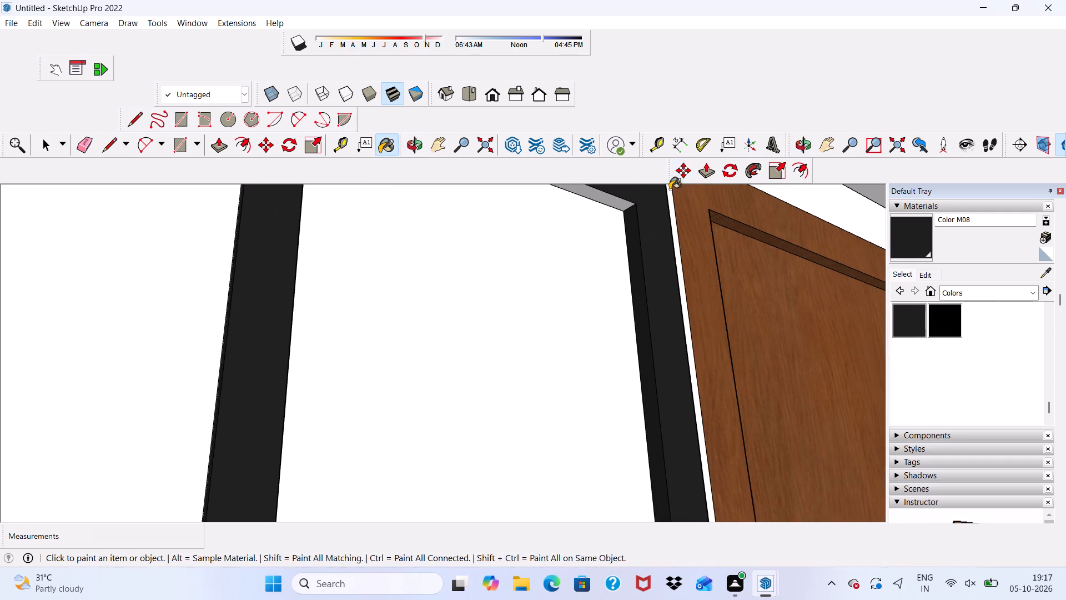
pyautogui.click(662, 189)
pyautogui.scroll(-3, 622, 233)
pyautogui.scroll(2, 615, 257)
pyautogui.scroll(-2, 614, 263)
pyautogui.scroll(4, 607, 210)
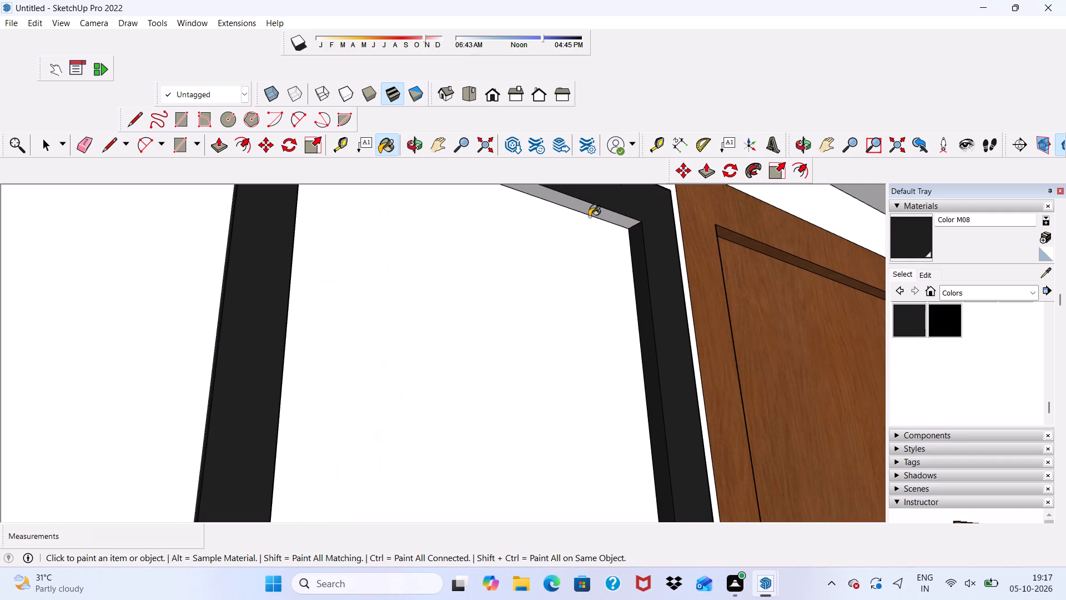
pyautogui.click(596, 212)
# Paint the underside of the window frame's head above the left pane with Color M08.
pyautogui.scroll(-3, 555, 238)
pyautogui.scroll(1, 540, 267)
pyautogui.scroll(-2, 525, 267)
pyautogui.moveTo(529, 268); pyautogui.dragTo(364, 304, button='middle')
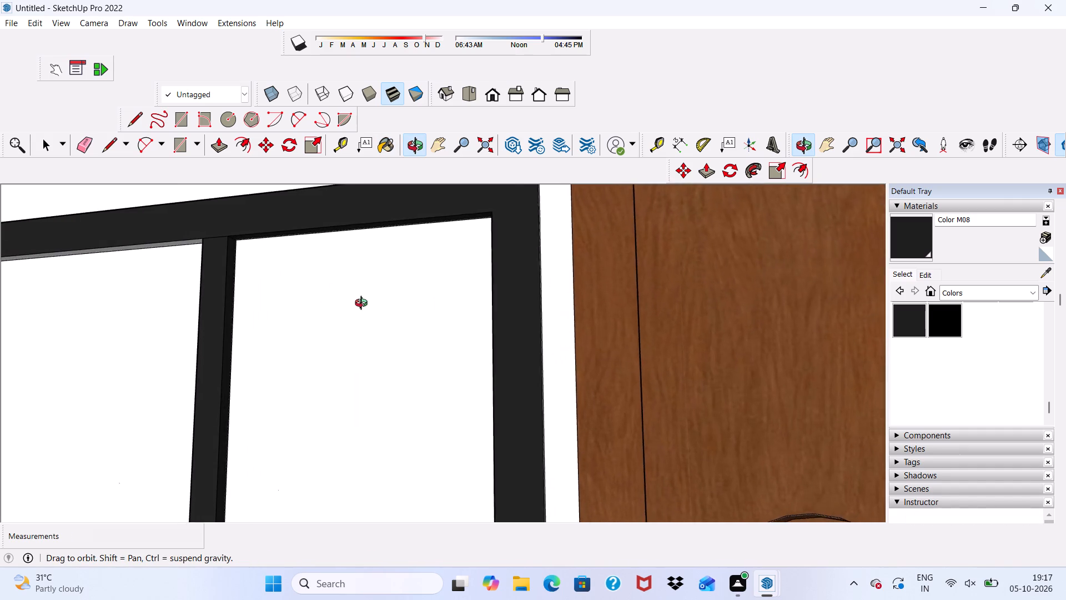
pyautogui.moveTo(364, 304); pyautogui.dragTo(339, 297, button='middle')
pyautogui.scroll(7, 122, 247)
pyautogui.click(143, 266)
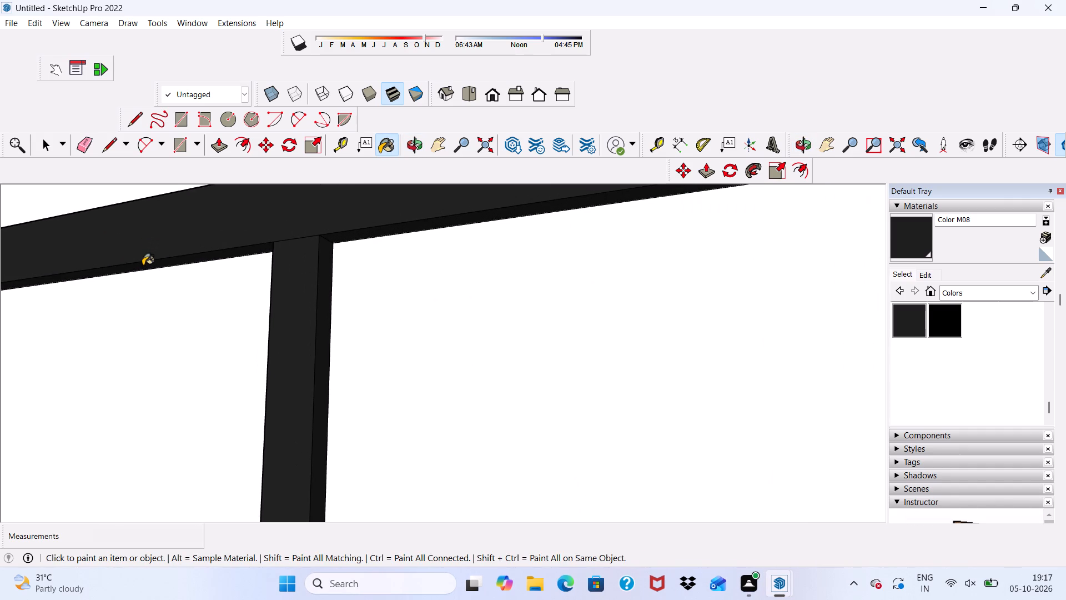
pyautogui.scroll(-1, 160, 290)
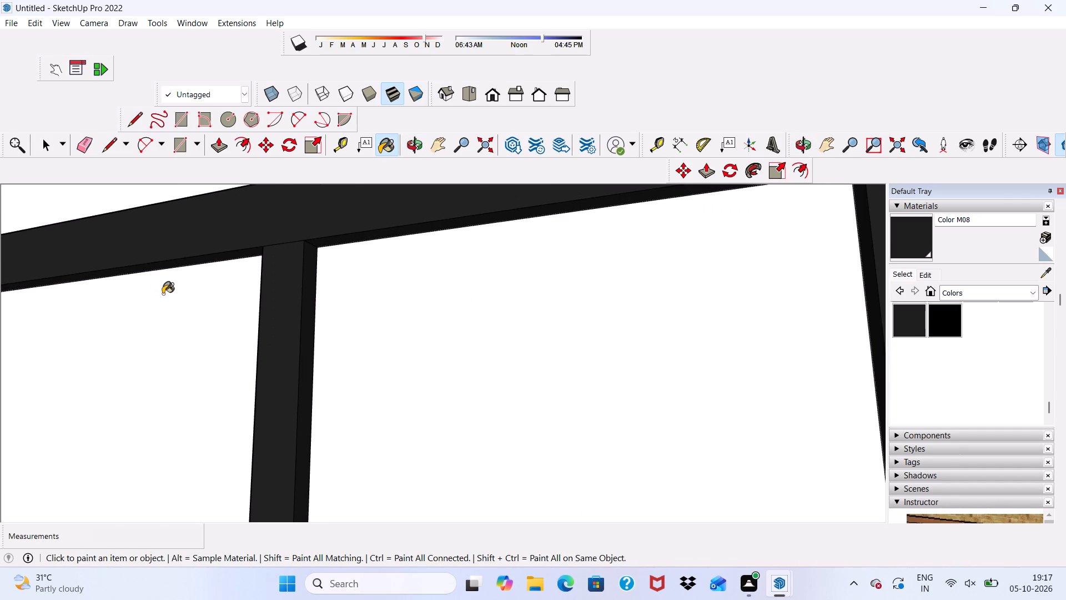
pyautogui.scroll(-4, 216, 289)
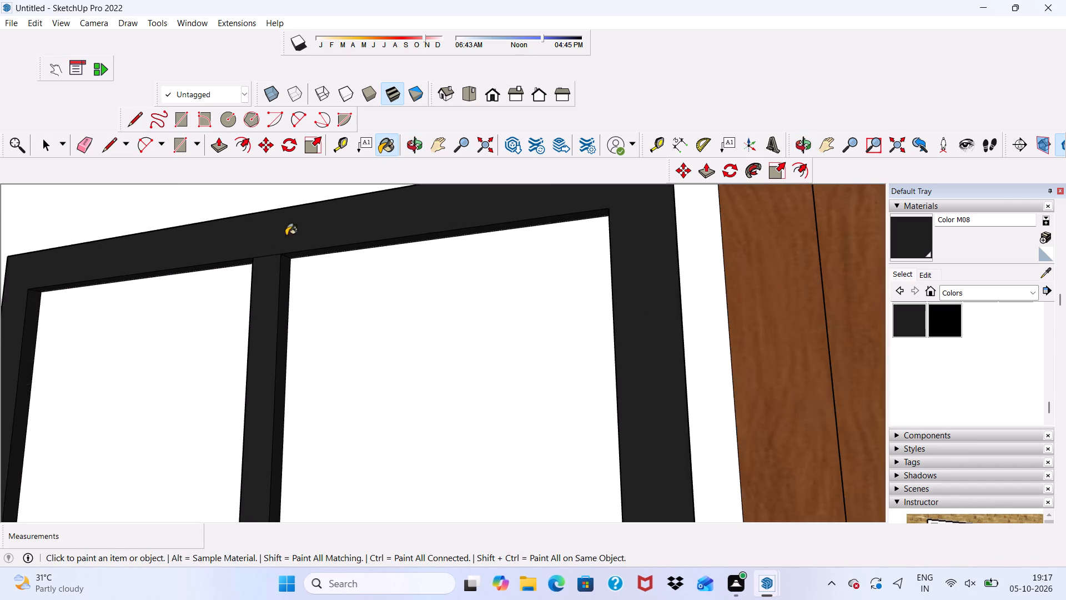
# Paint the outer side face of the window frame's right jamb, next to the door, with Color M08.
pyautogui.scroll(-12, 329, 227)
pyautogui.scroll(-2, 385, 212)
pyautogui.moveTo(388, 213); pyautogui.dragTo(334, 264, button='middle')
pyautogui.scroll(8, 447, 266)
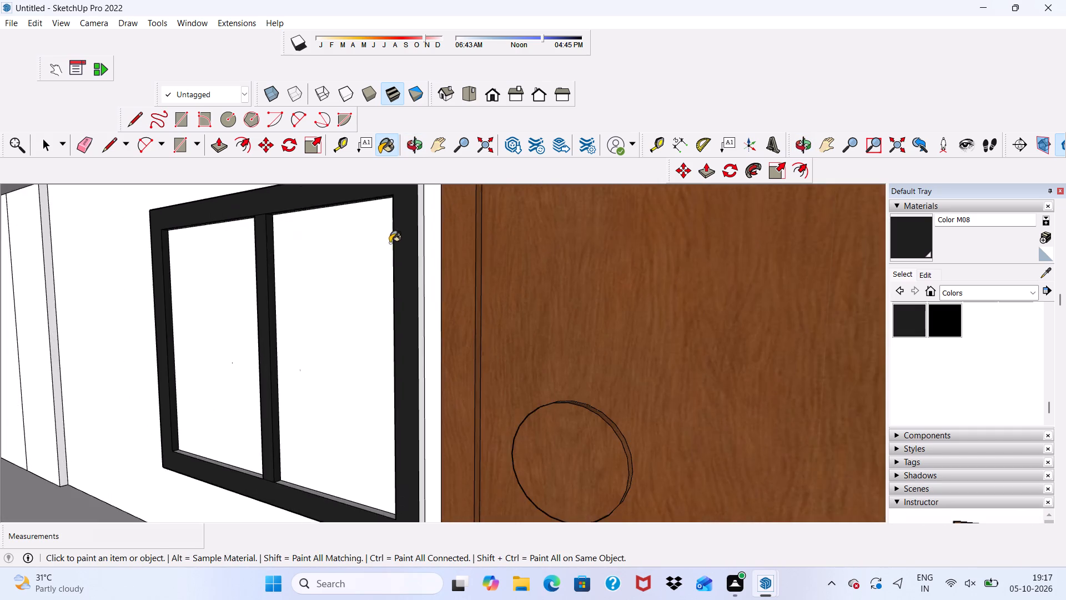
pyautogui.scroll(1, 390, 243)
pyautogui.scroll(1, 294, 308)
pyautogui.scroll(-2, 399, 323)
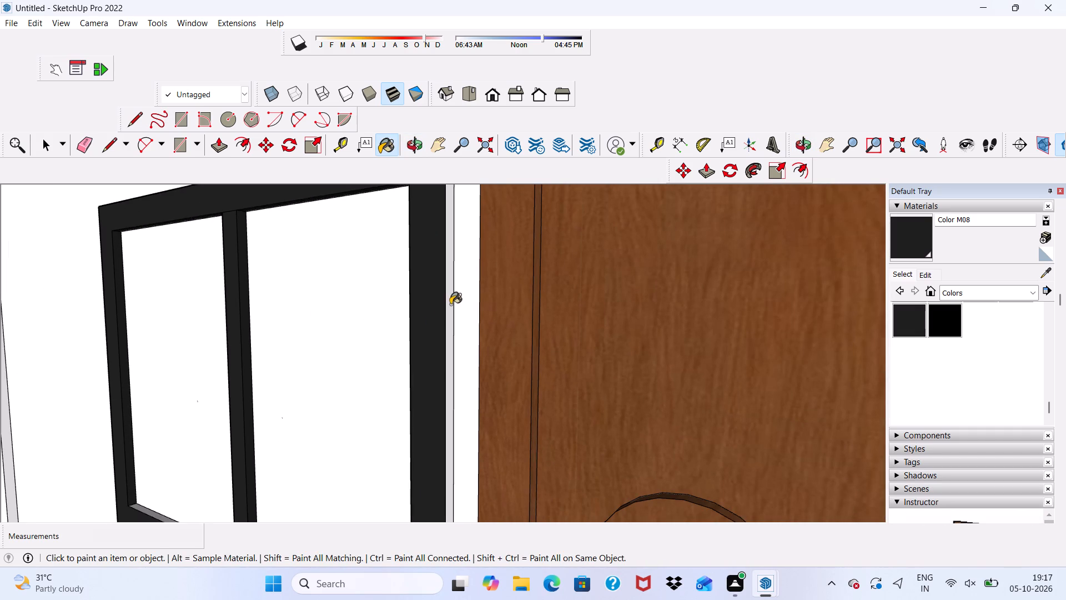
pyautogui.click(450, 304)
pyautogui.scroll(-4, 328, 307)
# Paint the top face of the window frame's head with Color M08.
pyautogui.moveTo(328, 308); pyautogui.dragTo(476, 366, button='middle')
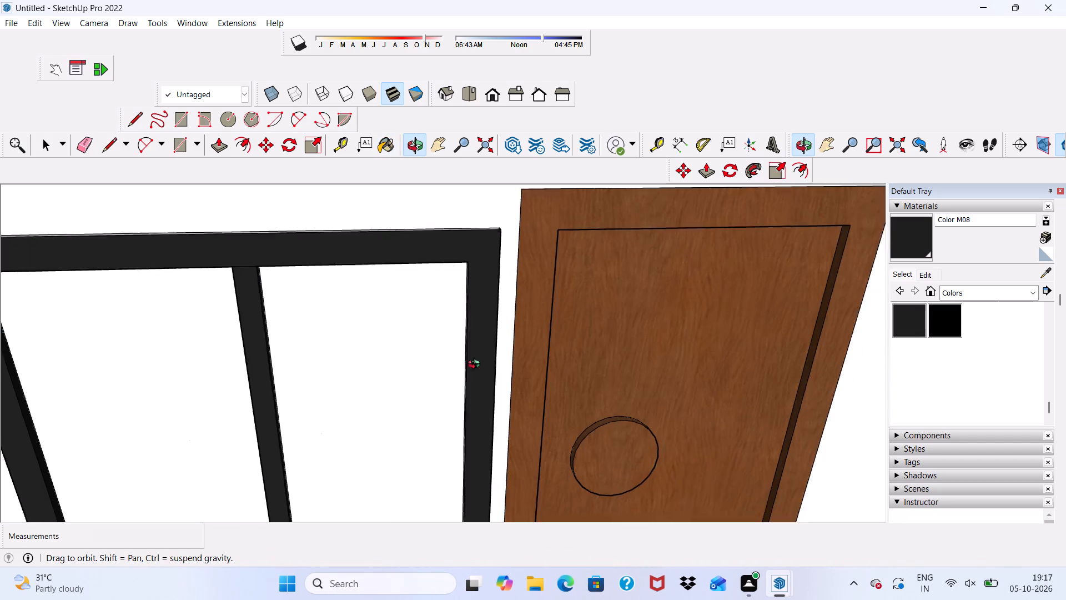
pyautogui.moveTo(476, 366); pyautogui.dragTo(441, 346, button='middle')
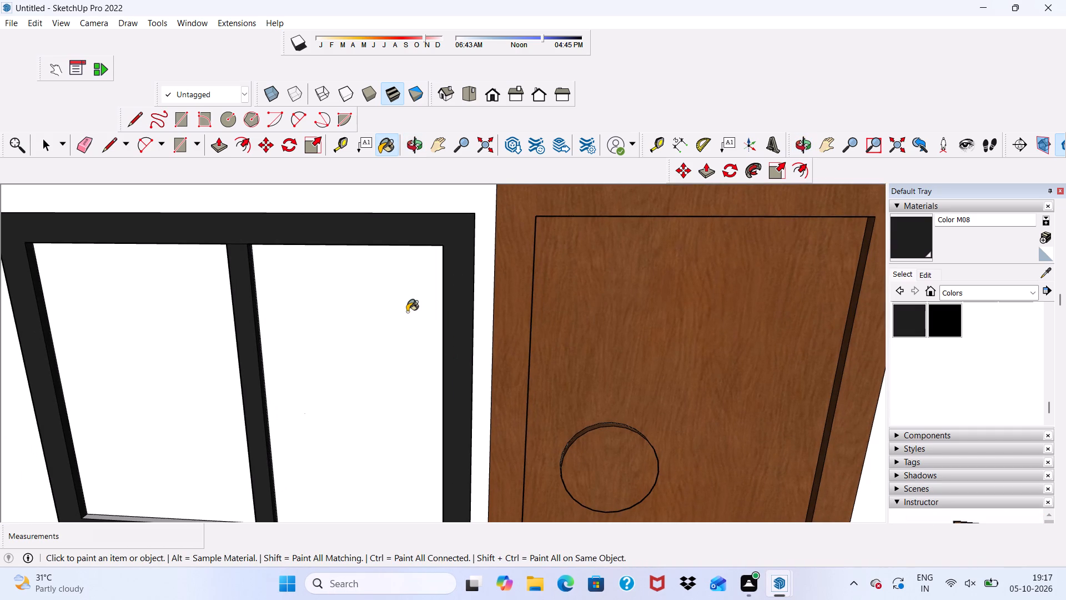
pyautogui.scroll(4, 398, 284)
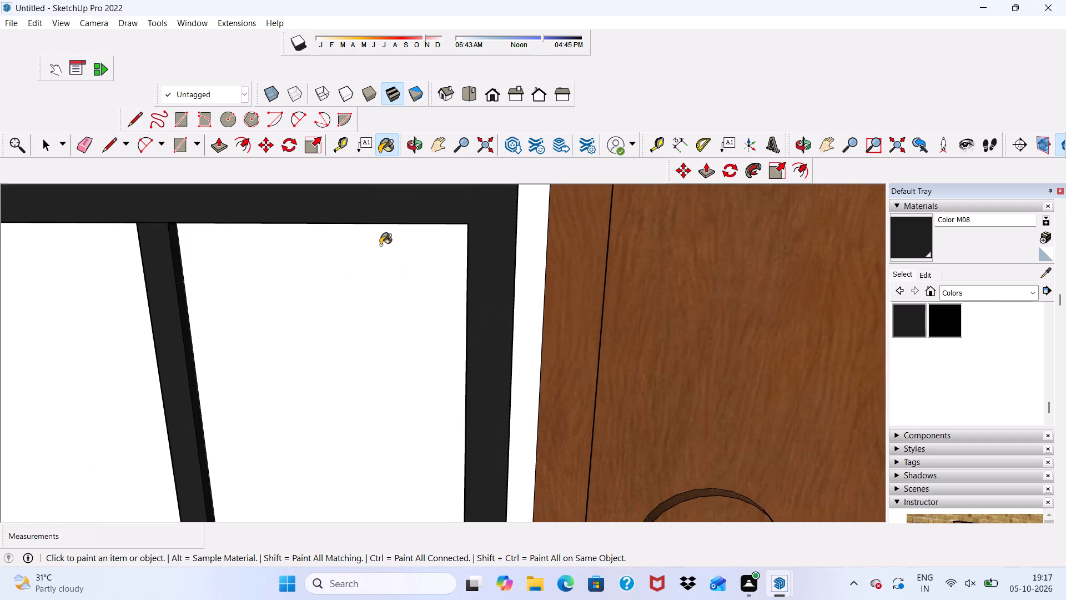
pyautogui.scroll(-7, 373, 248)
pyautogui.moveTo(313, 223); pyautogui.dragTo(320, 249, button='middle')
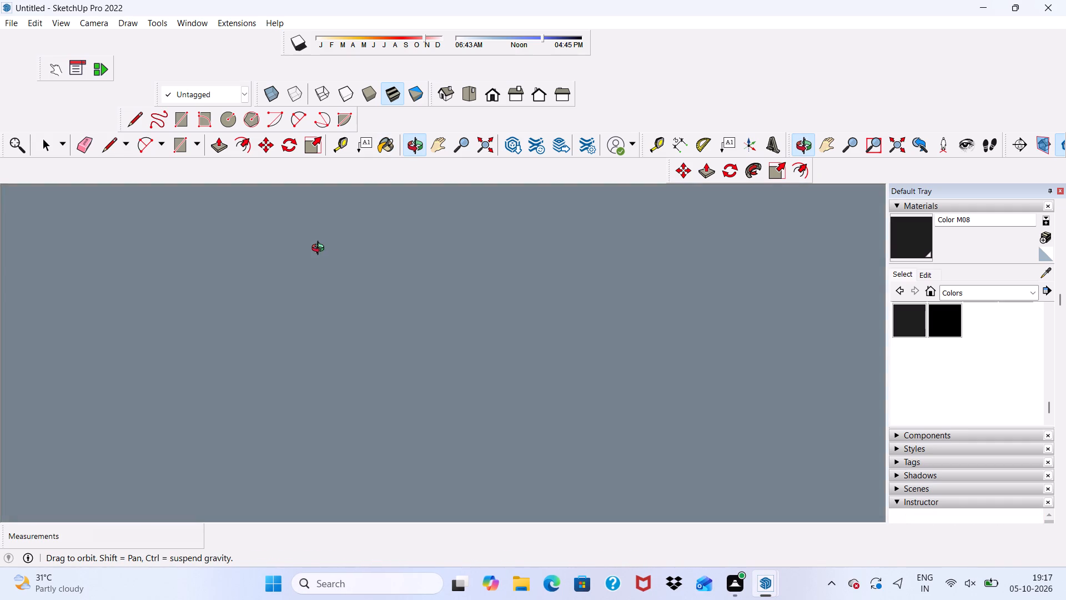
pyautogui.moveTo(320, 249); pyautogui.dragTo(278, 222, button='middle')
pyautogui.scroll(13, 273, 198)
pyautogui.moveTo(298, 221); pyautogui.dragTo(298, 222, button='middle')
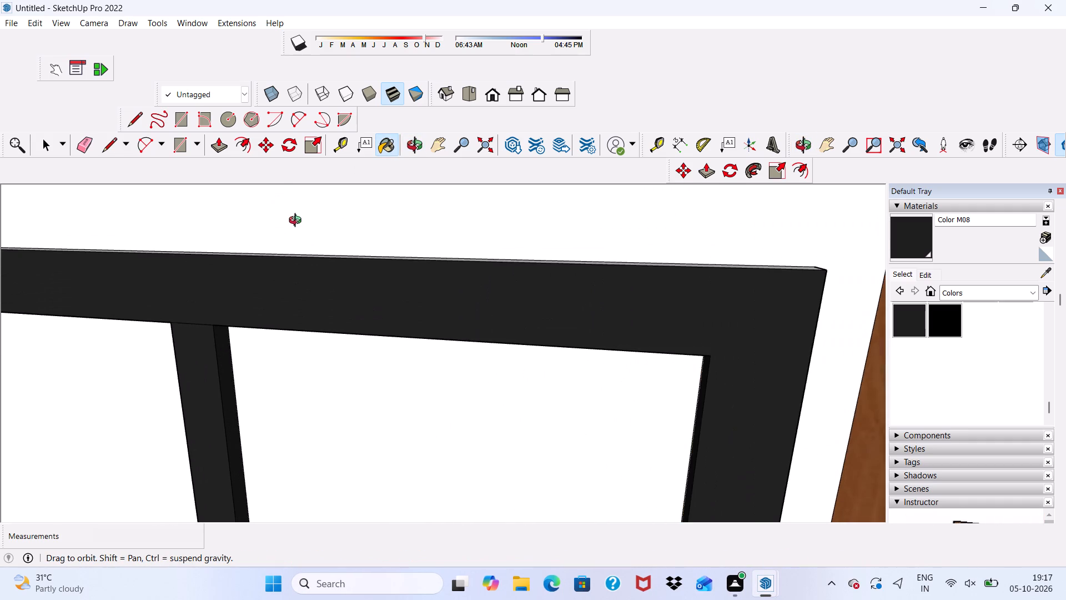
pyautogui.moveTo(298, 222); pyautogui.dragTo(300, 234, button='middle')
pyautogui.scroll(5, 300, 234)
pyautogui.click(263, 266)
pyautogui.scroll(-5, 258, 259)
pyautogui.scroll(1, 352, 202)
pyautogui.scroll(-1, 362, 213)
pyautogui.scroll(1, 376, 224)
pyautogui.scroll(-10, 388, 228)
# Paint the outer side face of the ground-floor window frame's left jamb with Color M08.
pyautogui.moveTo(255, 345); pyautogui.dragTo(355, 316, button='middle')
pyautogui.scroll(-10, 271, 291)
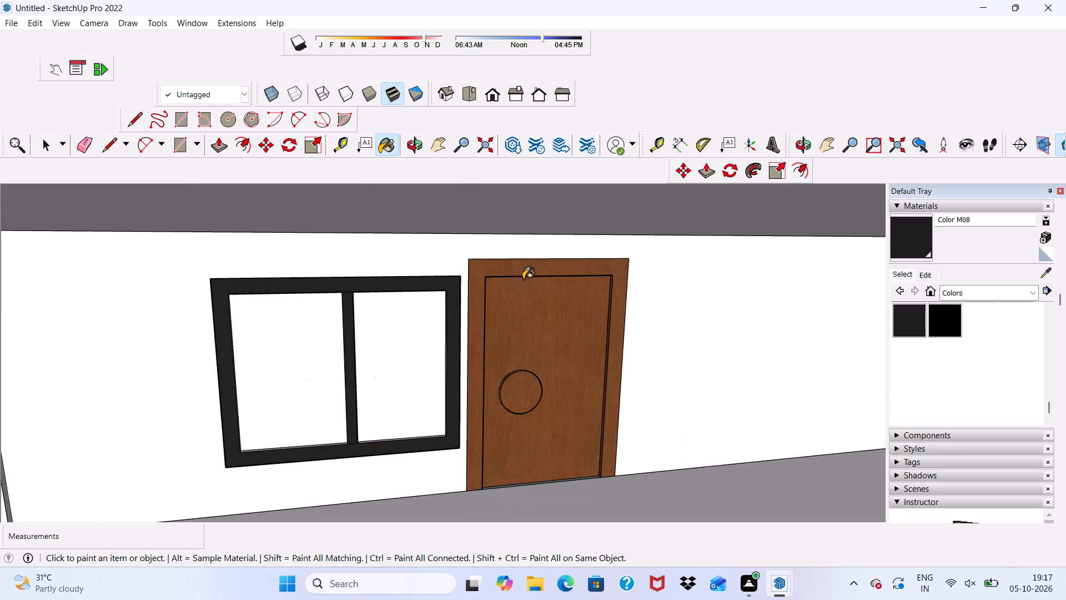
pyautogui.moveTo(418, 311); pyautogui.dragTo(493, 312, button='middle')
pyautogui.scroll(8, 309, 319)
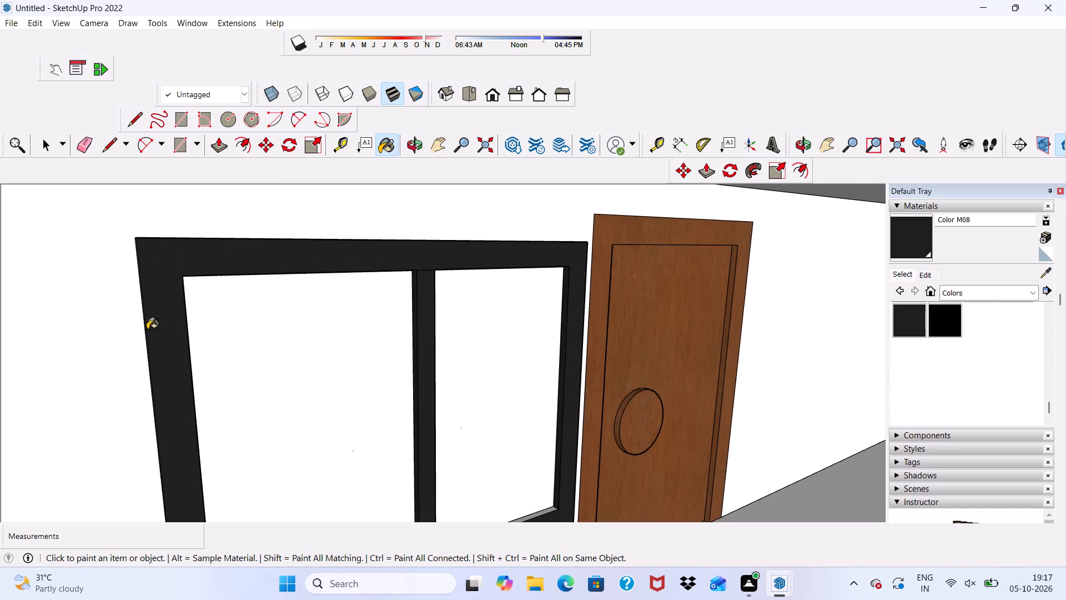
pyautogui.moveTo(148, 329); pyautogui.dragTo(255, 301, button='middle')
pyautogui.scroll(2, 339, 292)
pyautogui.click(319, 284)
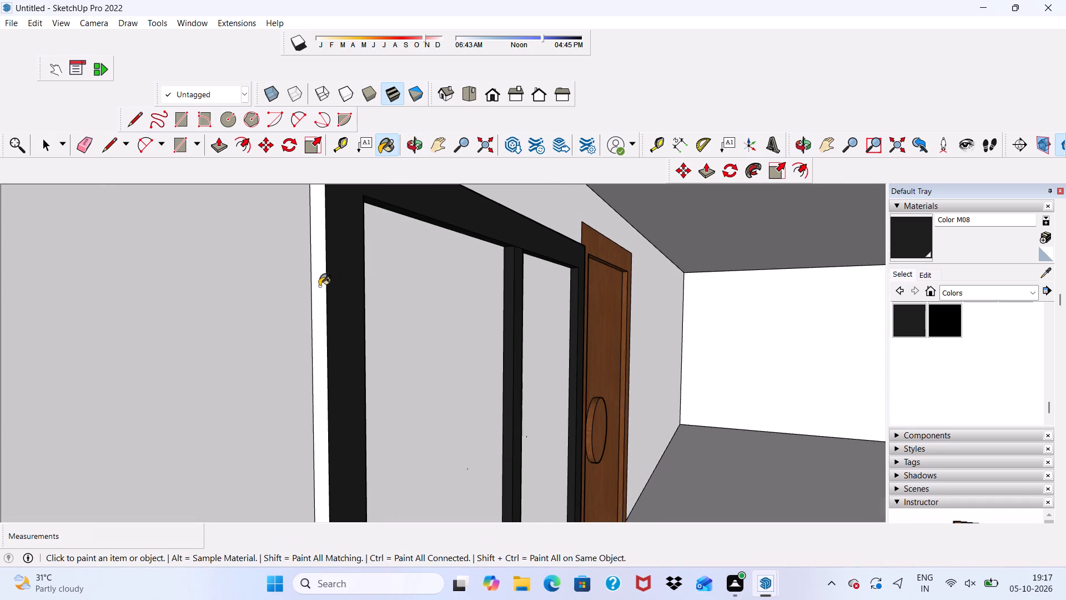
# Paint the upper faces of the ground-floor window frame's bottom rail below the right and left panes with Color M08.
pyautogui.scroll(-15, 312, 296)
pyautogui.moveTo(432, 298); pyautogui.dragTo(387, 306, button='middle')
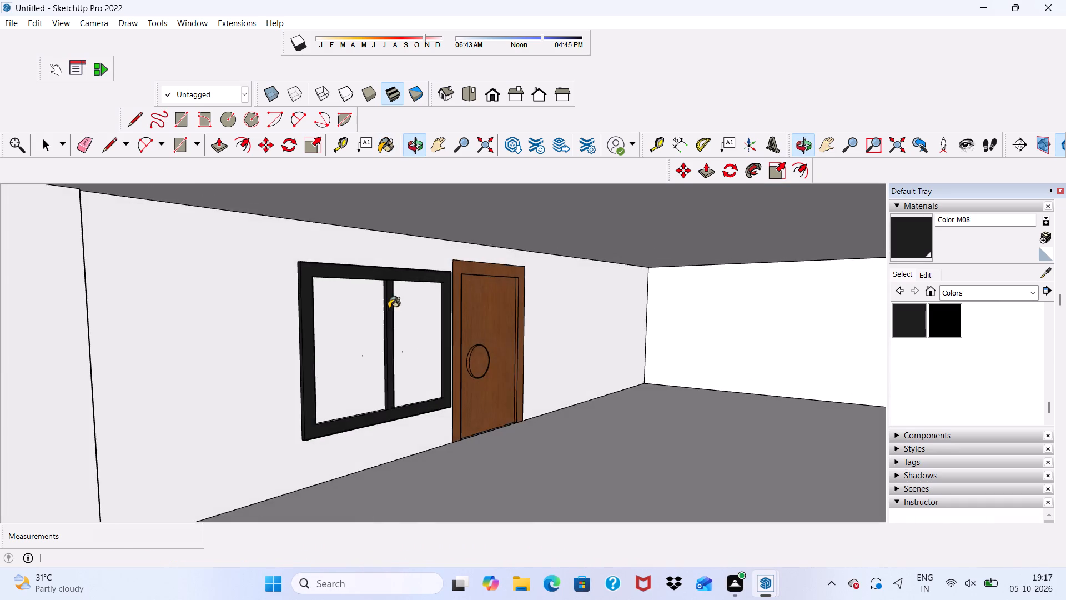
pyautogui.scroll(11, 425, 391)
pyautogui.scroll(-1, 373, 417)
pyautogui.scroll(5, 378, 426)
pyautogui.click(393, 446)
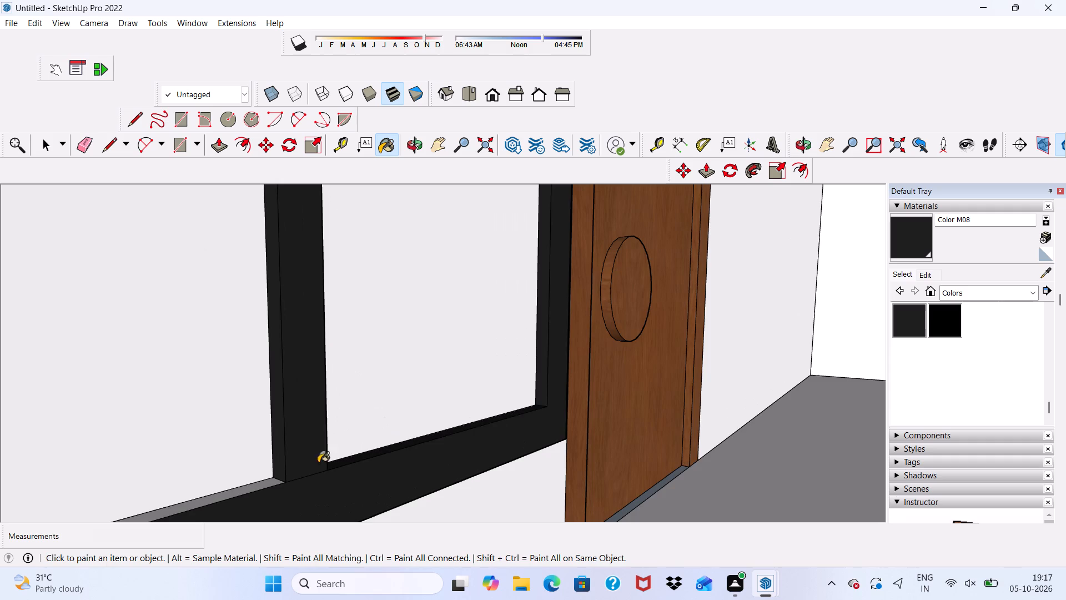
pyautogui.scroll(1, 298, 470)
pyautogui.click(265, 487)
pyautogui.scroll(-7, 218, 448)
pyautogui.scroll(1, 313, 385)
pyautogui.scroll(-4, 326, 388)
pyautogui.moveTo(404, 339); pyautogui.dragTo(378, 352, button='middle')
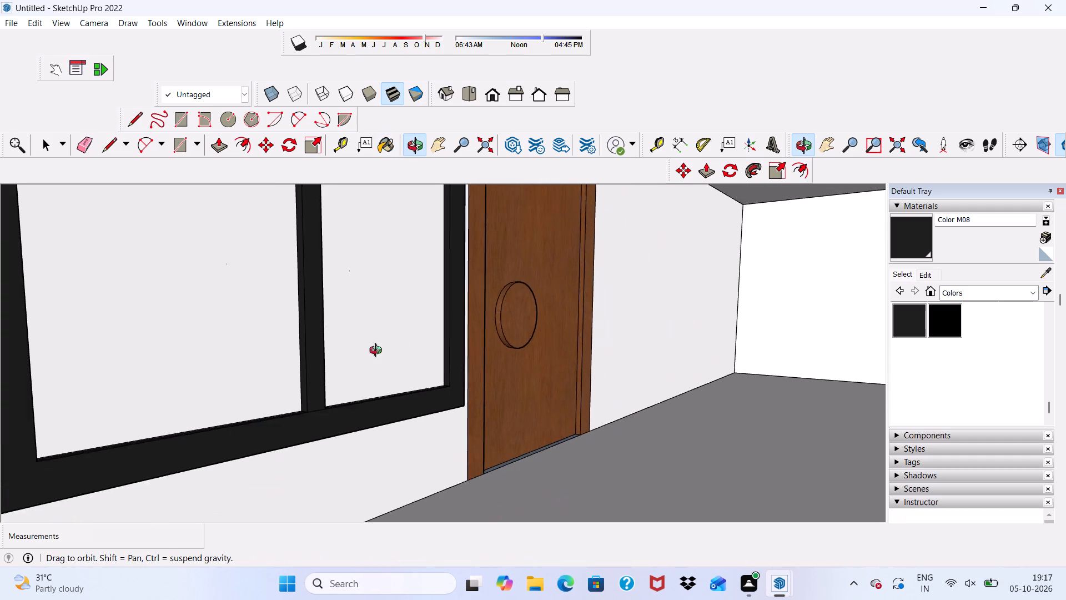
pyautogui.moveTo(378, 352); pyautogui.dragTo(238, 306, button='middle')
pyautogui.scroll(-3, 349, 326)
pyautogui.press('space')
# Return to the front view and examine the front elevation's balcony and ground-floor openings.
pyautogui.scroll(-1, 349, 341)
pyautogui.scroll(1, 349, 343)
pyautogui.scroll(-7, 349, 343)
pyautogui.click(495, 93)
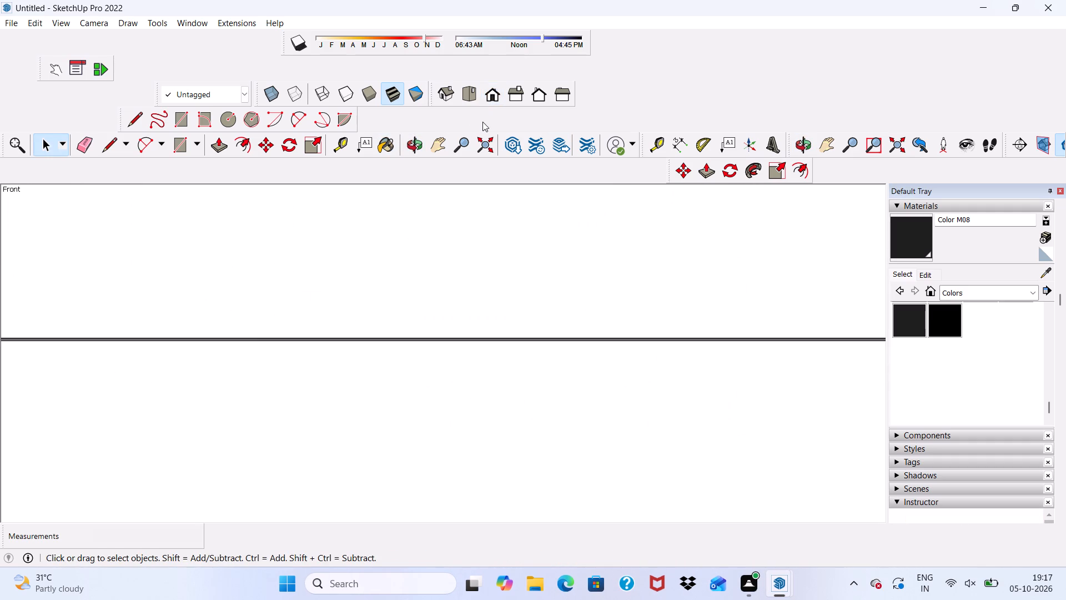
pyautogui.scroll(-2, 482, 122)
pyautogui.scroll(-7, 451, 204)
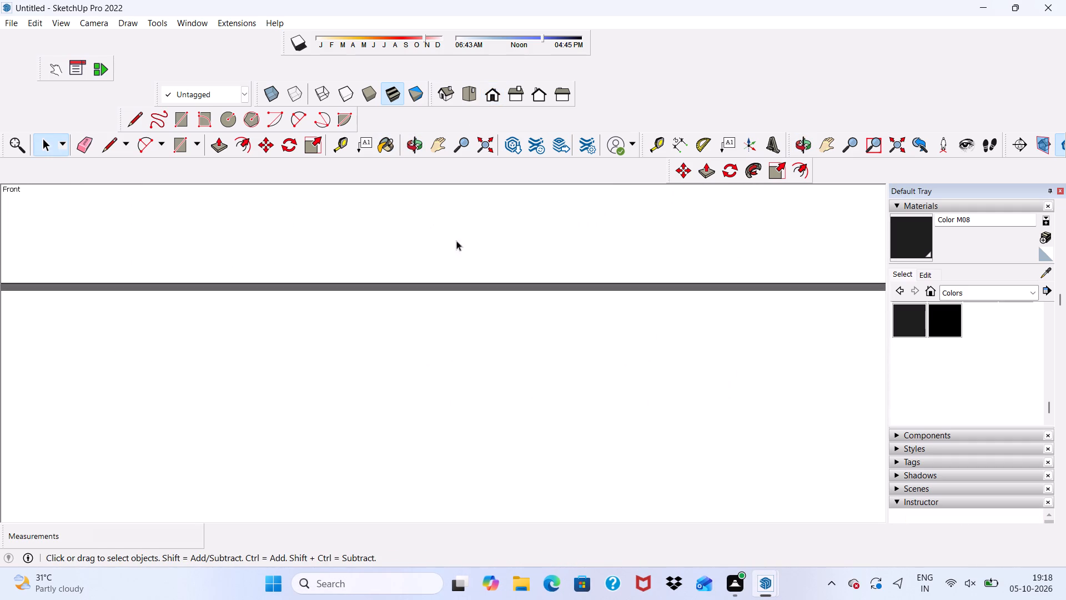
pyautogui.scroll(2, 489, 218)
pyautogui.scroll(-2, 425, 219)
pyautogui.click(480, 87)
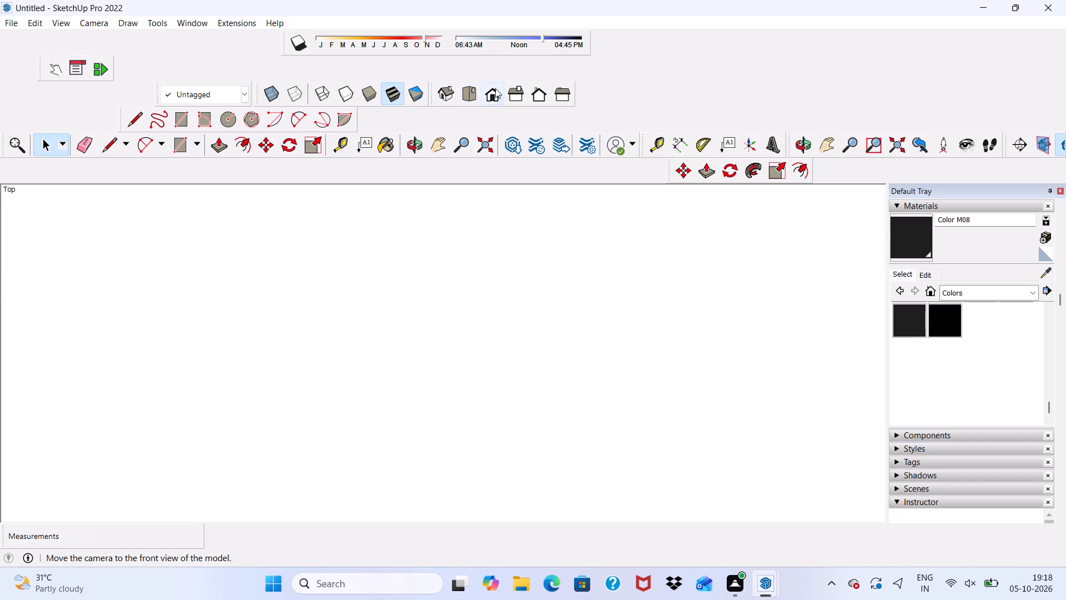
pyautogui.click(496, 88)
pyautogui.scroll(-1, 466, 256)
pyautogui.scroll(1, 457, 288)
pyautogui.scroll(-1, 471, 299)
pyautogui.scroll(1, 472, 307)
pyautogui.scroll(-3, 415, 287)
pyautogui.scroll(1, 433, 343)
pyautogui.scroll(-3, 441, 349)
pyautogui.scroll(1, 408, 341)
pyautogui.scroll(-18, 411, 347)
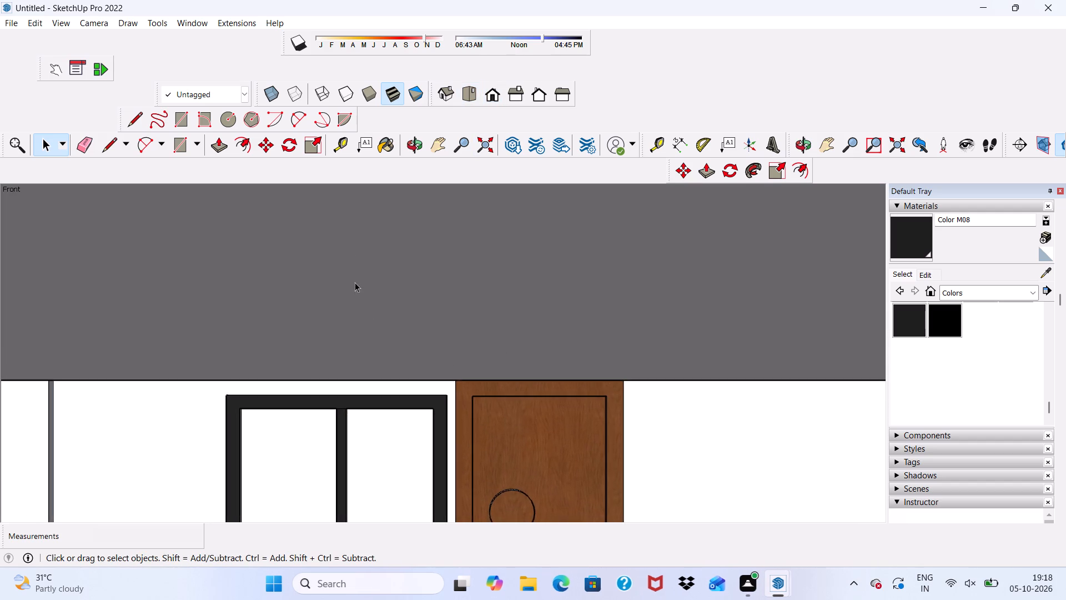
pyautogui.scroll(-2, 355, 282)
pyautogui.scroll(3, 391, 331)
pyautogui.scroll(-9, 386, 281)
pyautogui.scroll(1, 306, 388)
pyautogui.scroll(-3, 307, 402)
pyautogui.moveTo(323, 384); pyautogui.dragTo(349, 382, button='middle')
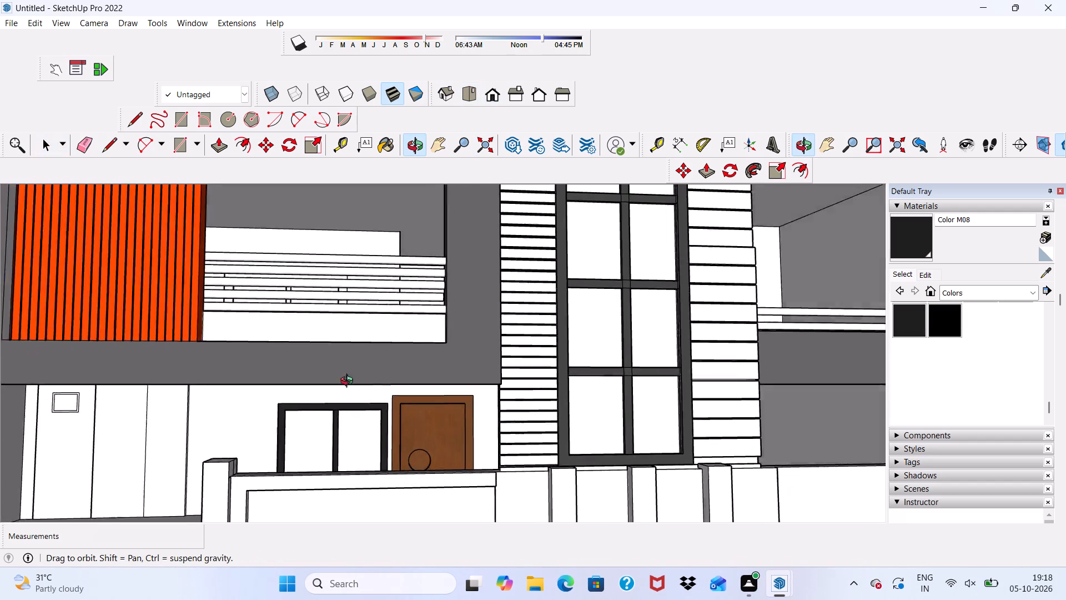
pyautogui.moveTo(349, 382); pyautogui.dragTo(359, 385, button='middle')
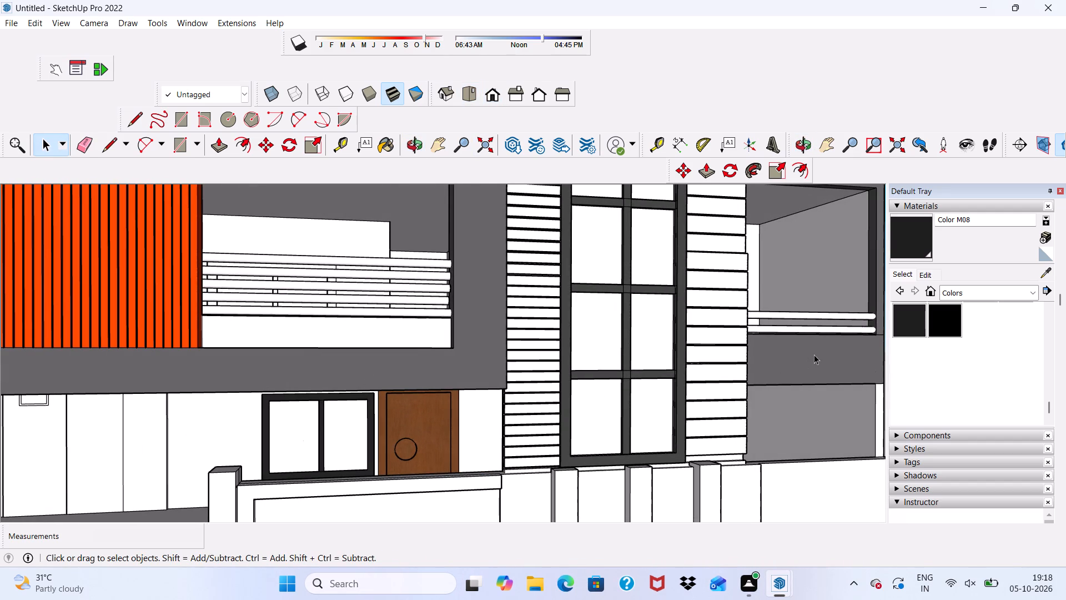
# Paint the front face of the outer frame of the window behind the first-floor balcony railing with Color M08.
pyautogui.scroll(1, 894, 333)
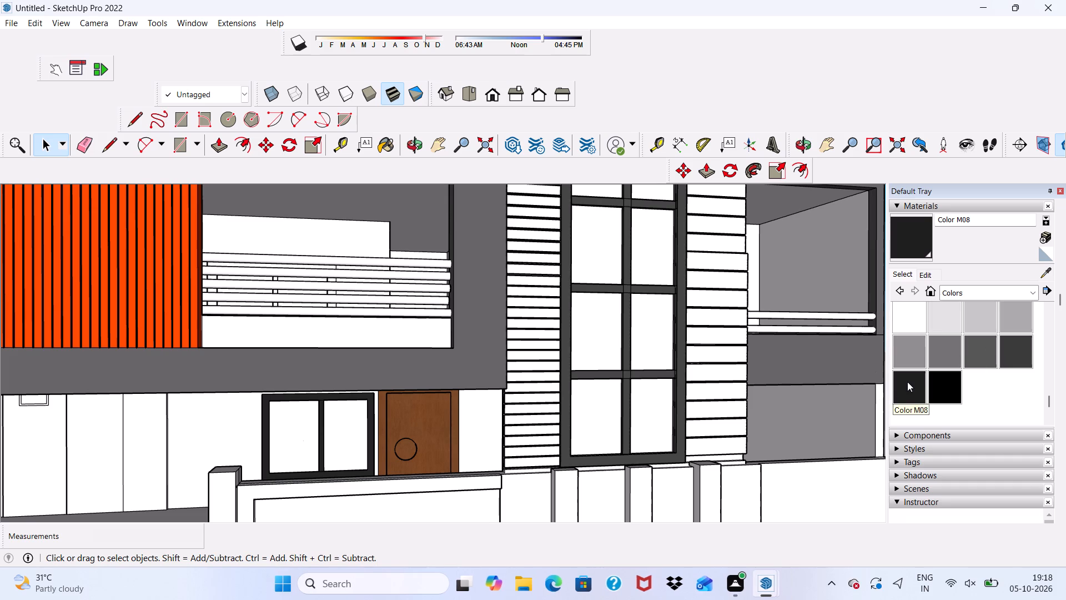
pyautogui.click(907, 382)
pyautogui.scroll(8, 354, 293)
pyautogui.moveTo(211, 226); pyautogui.dragTo(191, 253, button='middle')
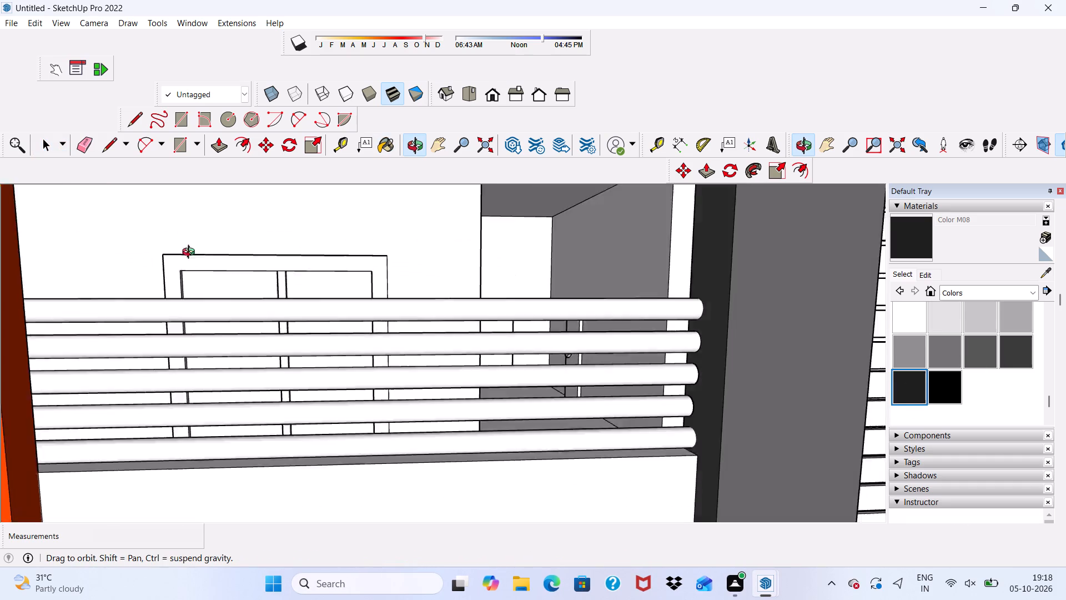
pyautogui.moveTo(191, 253); pyautogui.dragTo(171, 273, button='middle')
pyautogui.scroll(4, 202, 277)
pyautogui.scroll(-1, 225, 263)
pyautogui.scroll(2, 228, 260)
pyautogui.click(219, 254)
pyautogui.scroll(4, 207, 274)
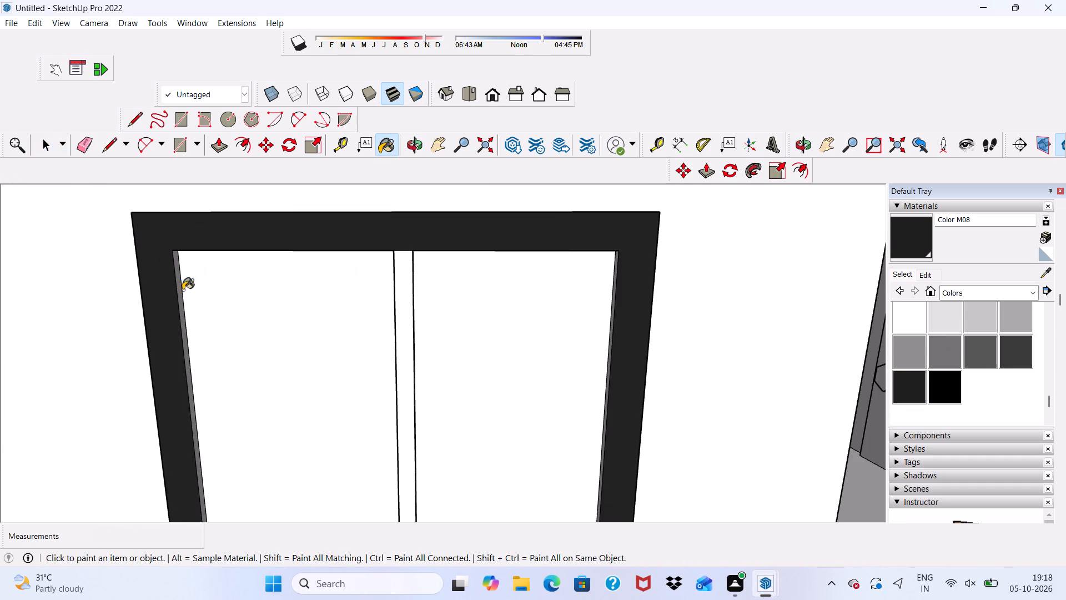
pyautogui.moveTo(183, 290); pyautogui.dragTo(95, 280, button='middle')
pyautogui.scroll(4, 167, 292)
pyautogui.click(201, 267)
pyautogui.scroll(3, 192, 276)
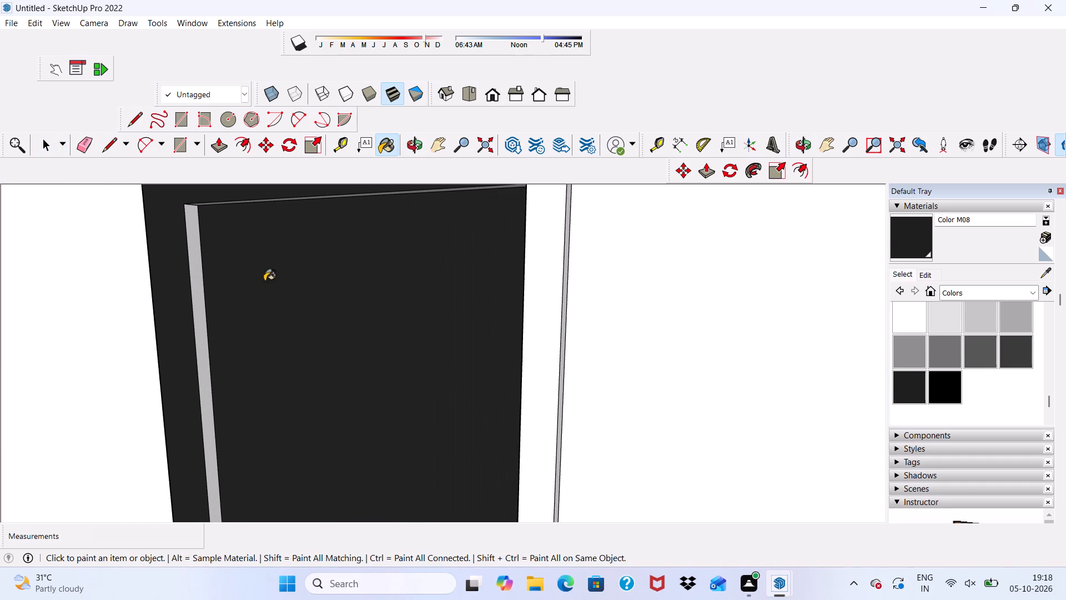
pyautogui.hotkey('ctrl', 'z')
# Paint the balcony window frame's left jamb inner face and the head's underside above the left pane with Color M08.
pyautogui.keyDown('ctrl'); pyautogui.scroll(2, 211, 262); pyautogui.keyUp('ctrl')
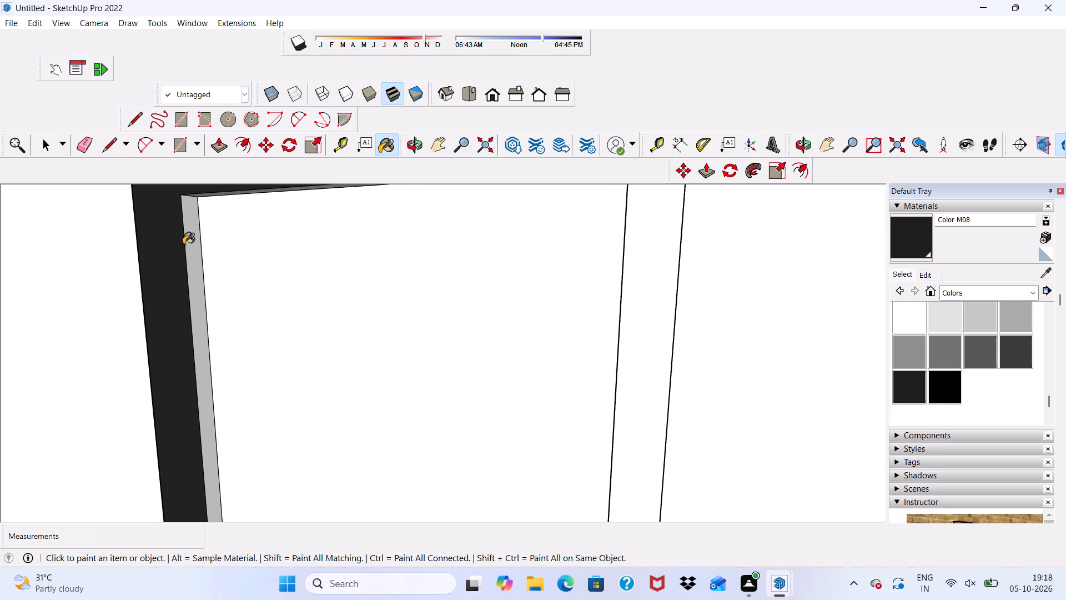
pyautogui.click(195, 240)
pyautogui.scroll(1, 179, 249)
pyautogui.scroll(-2, 182, 251)
pyautogui.moveTo(192, 260); pyautogui.dragTo(235, 182, button='middle')
pyautogui.scroll(2, 226, 187)
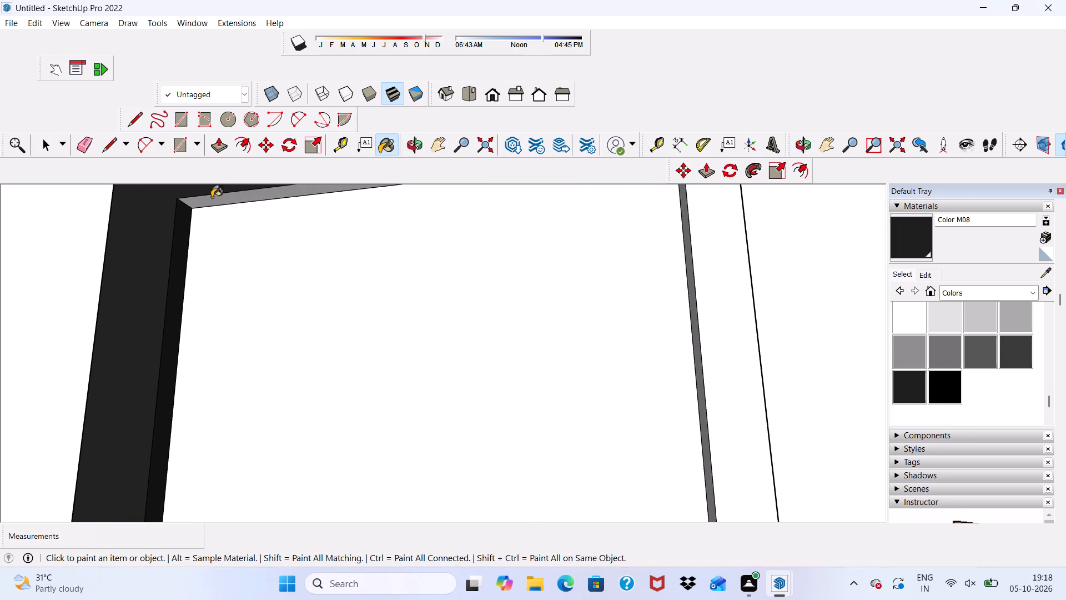
pyautogui.click(212, 197)
# Paint the front face and both side faces of the balcony window's central mullion with Color M08.
pyautogui.scroll(-11, 157, 231)
pyautogui.click(377, 244)
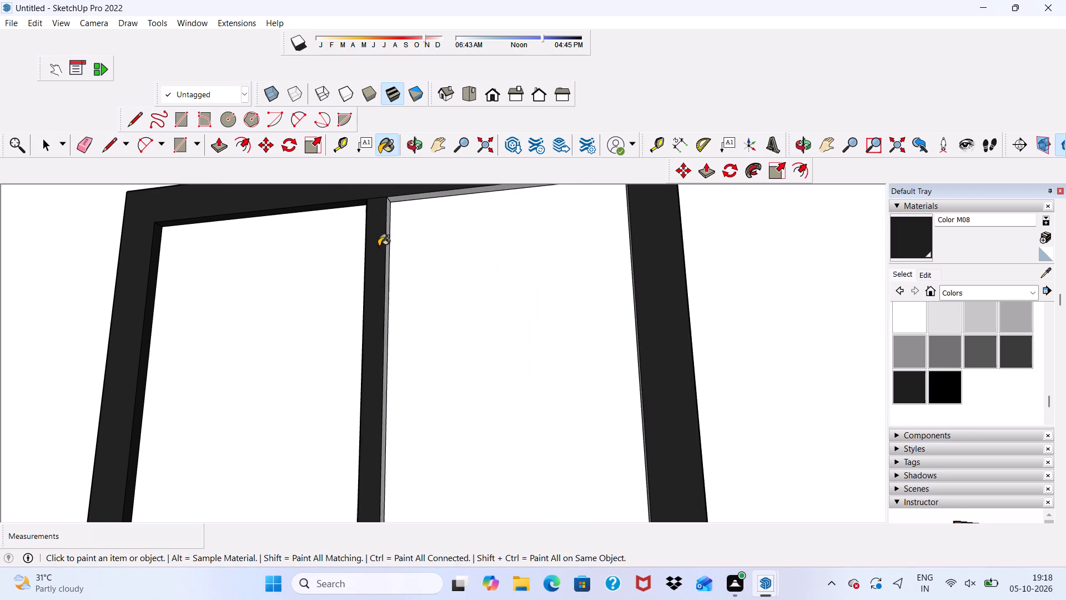
pyautogui.scroll(4, 394, 241)
pyautogui.click(385, 247)
pyautogui.moveTo(373, 257); pyautogui.dragTo(512, 261, button='middle')
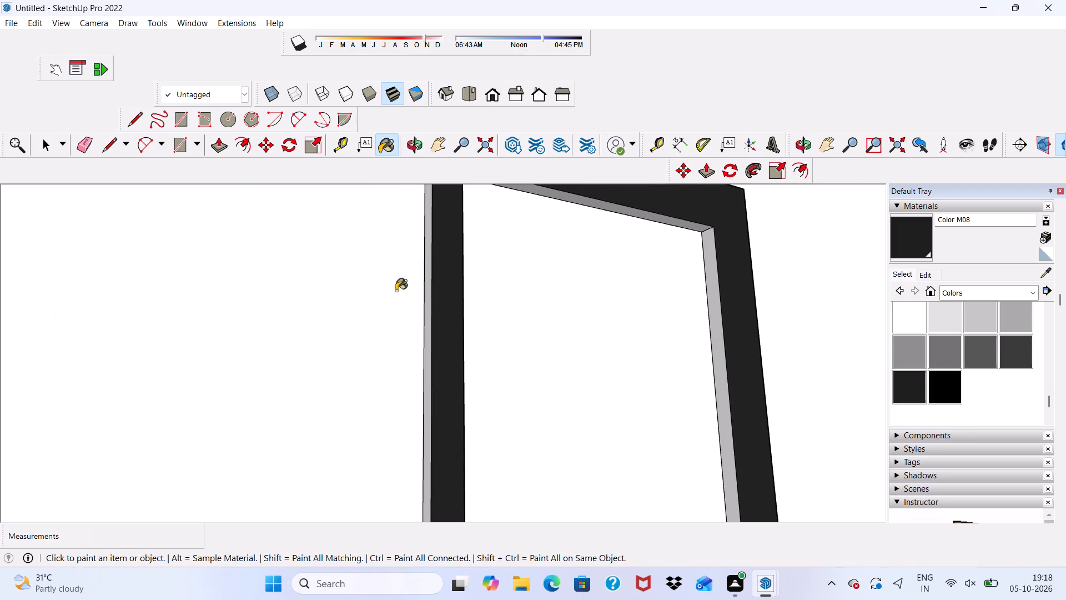
pyautogui.click(428, 284)
pyautogui.scroll(-10, 319, 332)
# Paint the balcony window head's underside above the right pane and the right jamb's inner face with Color M08.
pyautogui.scroll(3, 355, 276)
pyautogui.moveTo(378, 266); pyautogui.dragTo(385, 209, button='middle')
pyautogui.scroll(4, 413, 219)
pyautogui.click(403, 270)
pyautogui.scroll(-5, 351, 277)
pyautogui.scroll(3, 465, 283)
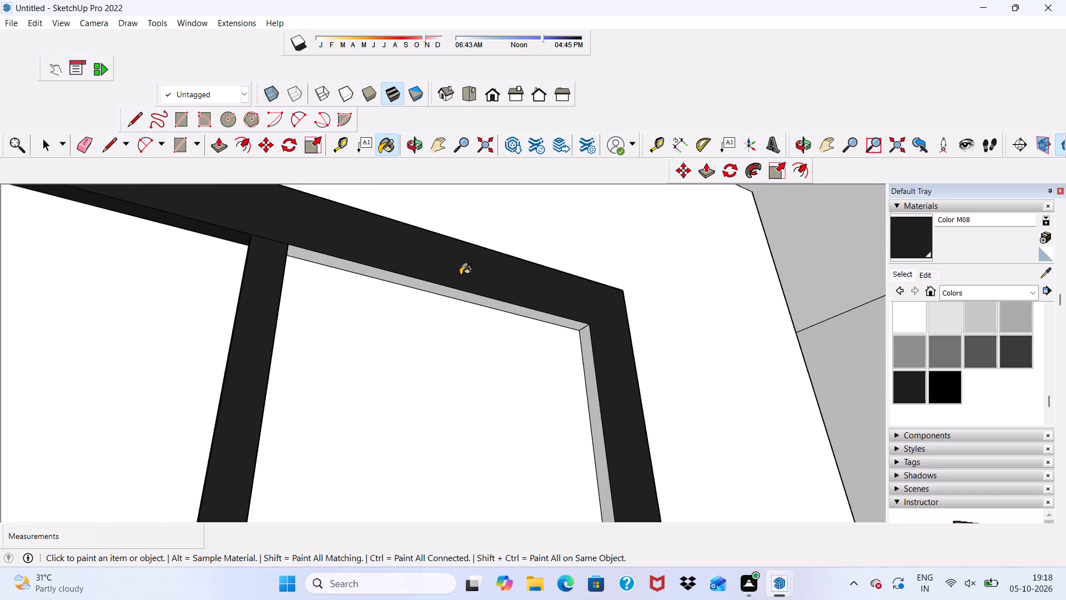
pyautogui.scroll(4, 460, 275)
pyautogui.click(425, 292)
pyautogui.scroll(-5, 375, 292)
pyautogui.scroll(1, 606, 340)
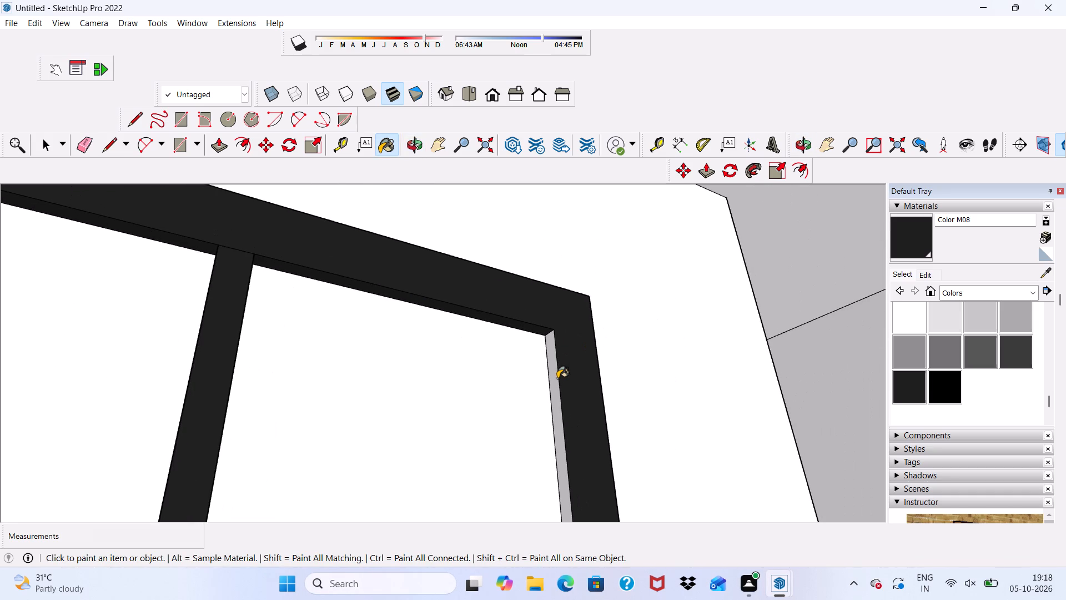
pyautogui.click(554, 383)
pyautogui.scroll(-5, 390, 313)
pyautogui.scroll(2, 355, 246)
pyautogui.scroll(-7, 358, 259)
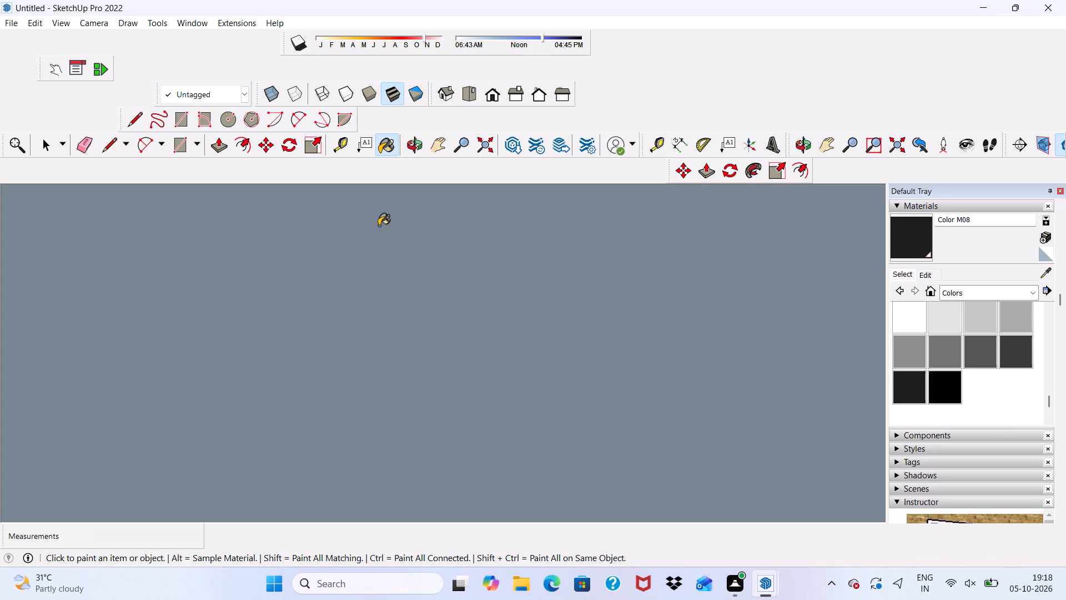
# Paint the outer side face of the balcony window frame's left jamb with Color M08.
pyautogui.click(487, 94)
pyautogui.scroll(-4, 413, 299)
pyautogui.scroll(-20, 274, 338)
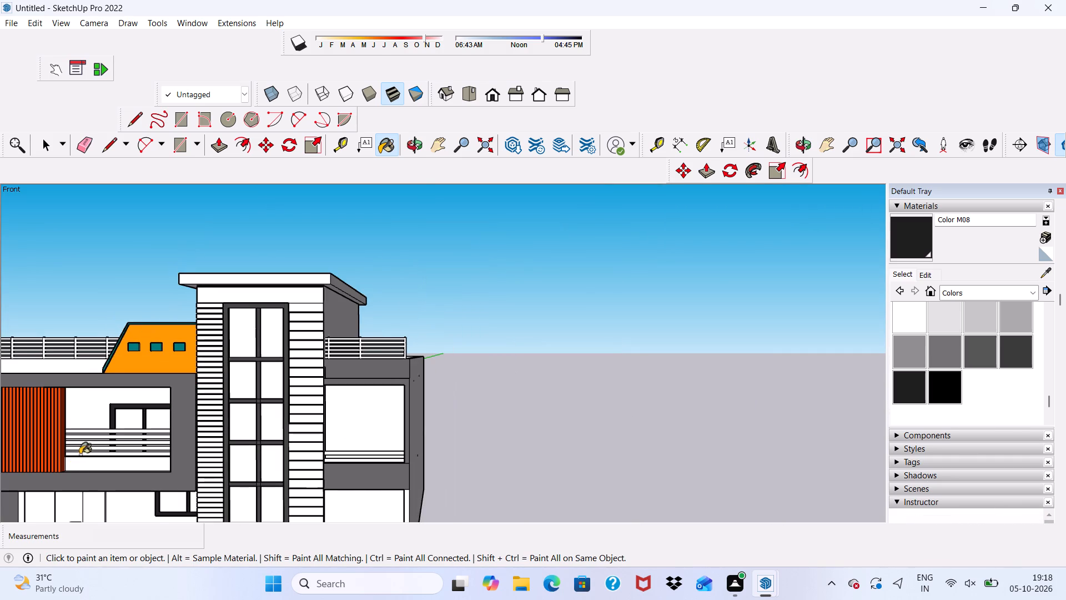
pyautogui.moveTo(102, 437); pyautogui.dragTo(110, 457, button='middle')
pyautogui.scroll(15, 112, 444)
pyautogui.moveTo(162, 399); pyautogui.dragTo(205, 454, button='middle')
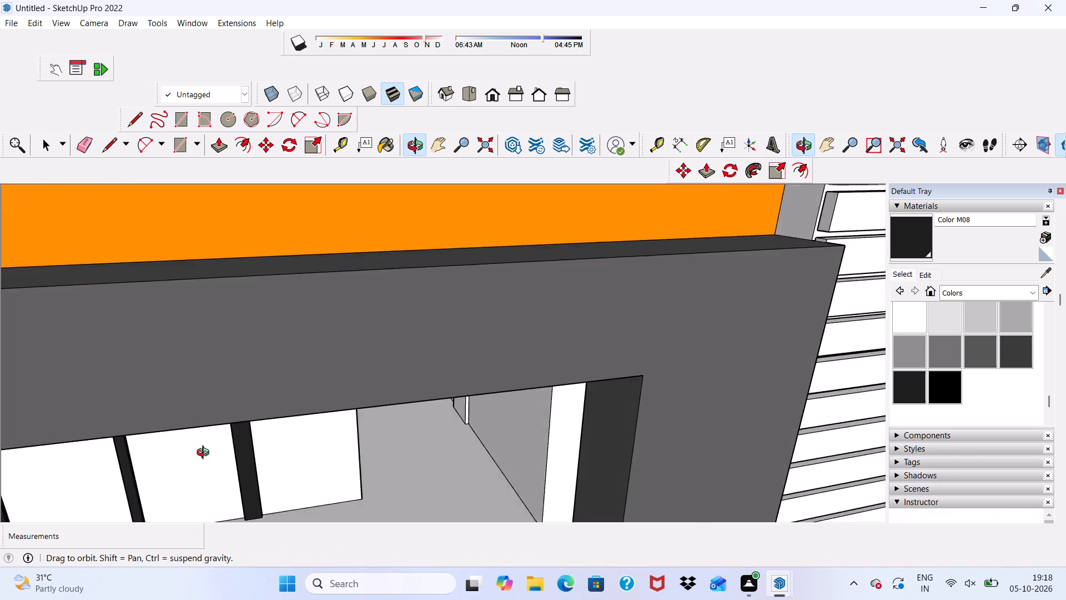
pyautogui.moveTo(205, 454); pyautogui.dragTo(195, 433, button='middle')
pyautogui.scroll(7, 197, 436)
pyautogui.scroll(-5, 157, 267)
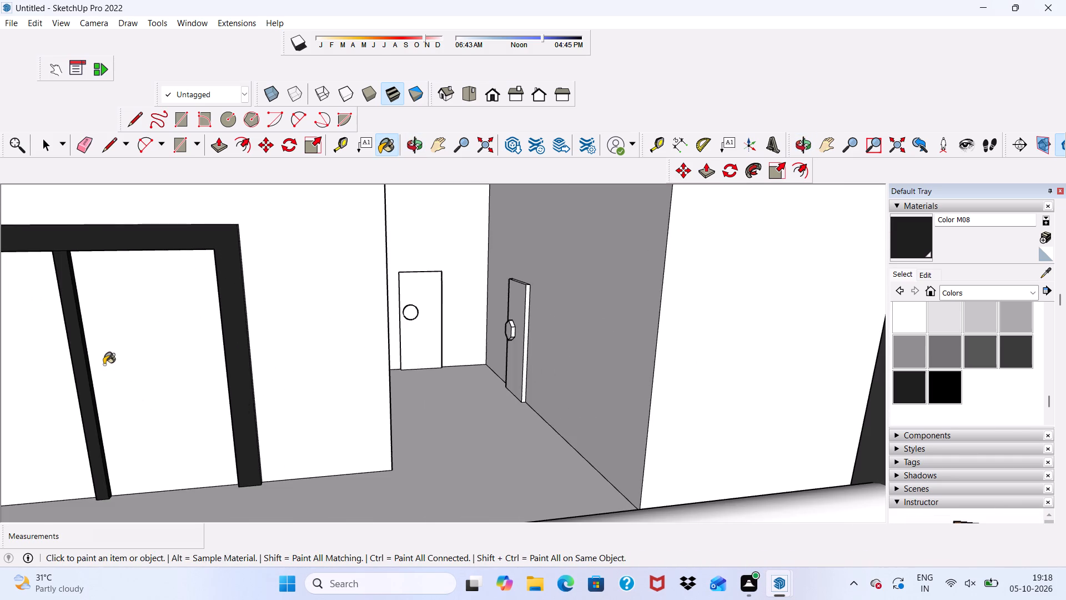
pyautogui.moveTo(93, 338); pyautogui.dragTo(239, 288, button='middle')
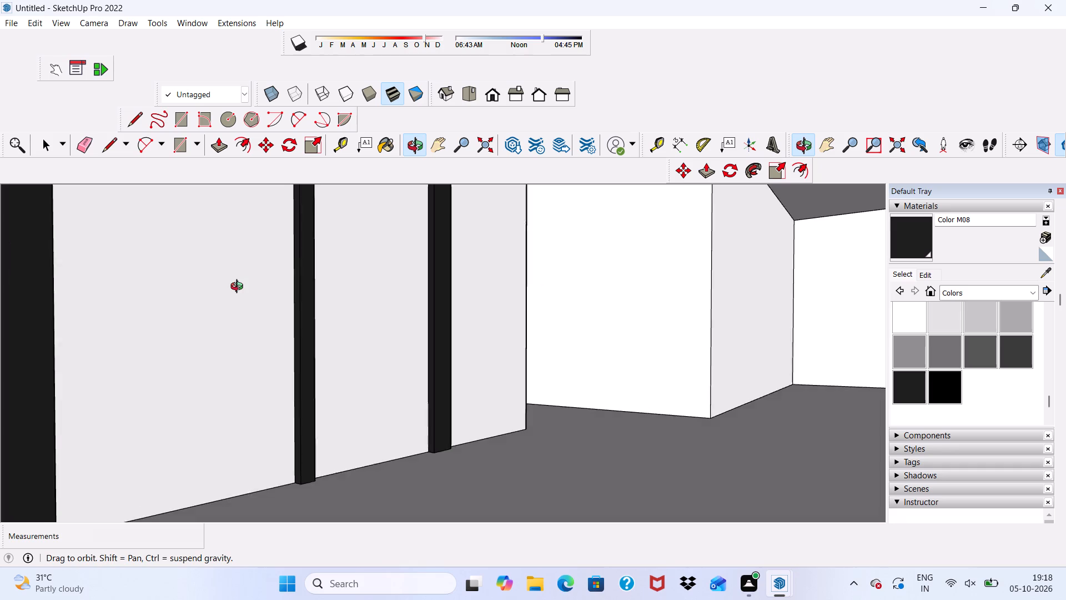
pyautogui.moveTo(239, 288); pyautogui.dragTo(251, 284, button='middle')
pyautogui.scroll(1, 95, 324)
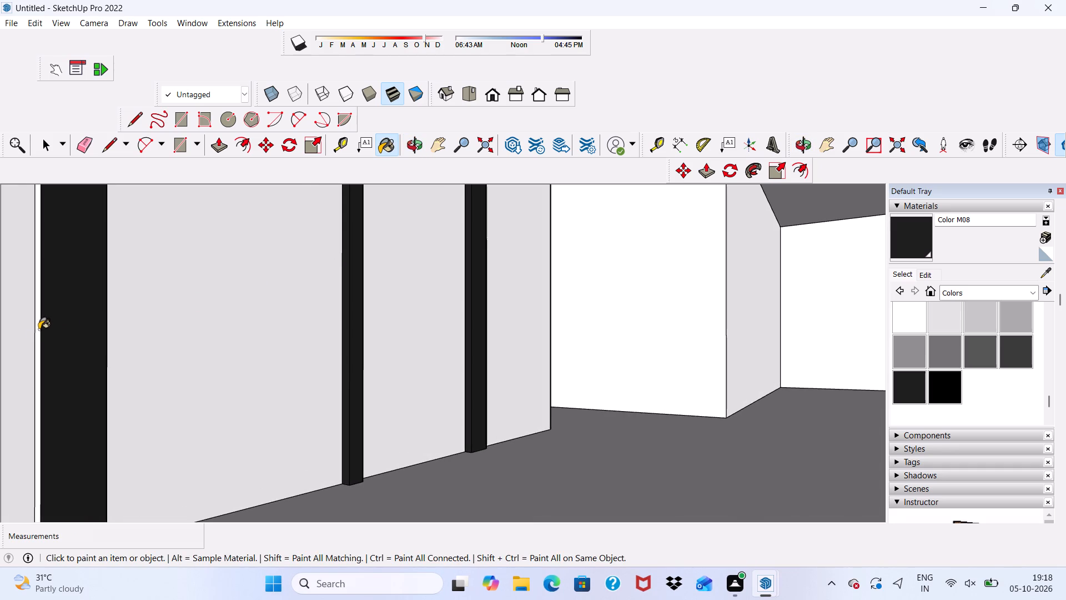
pyautogui.click(39, 329)
pyautogui.scroll(-9, 102, 339)
pyautogui.press('space')
# Paint the front face of the first-floor door in the recess's back wall, behind the balcony, with Wood Veneer 01.
pyautogui.scroll(-3, 275, 331)
pyautogui.scroll(1, 310, 350)
pyautogui.scroll(-1, 320, 350)
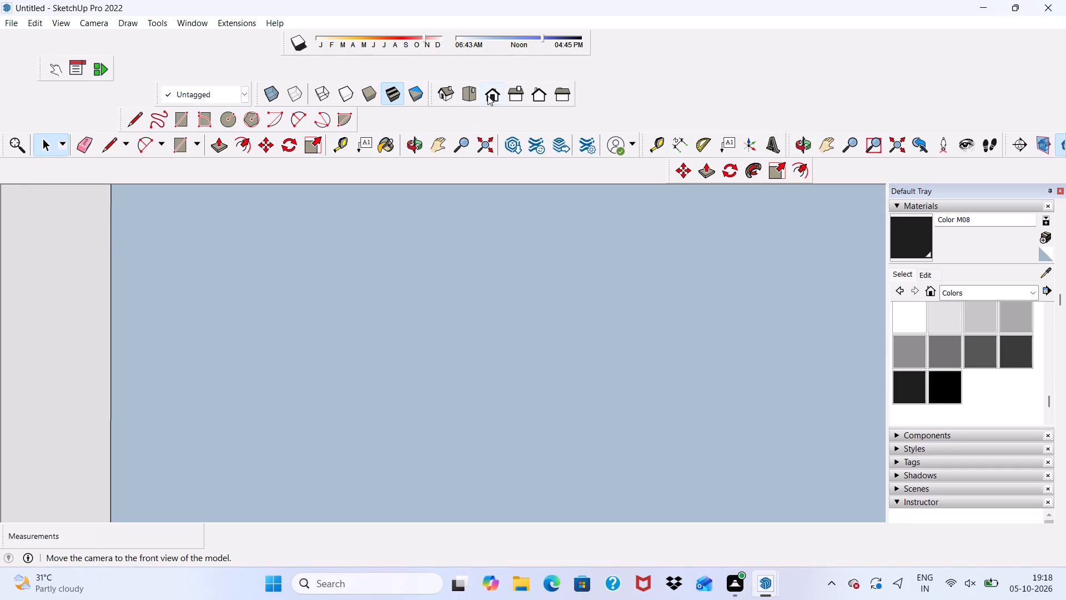
pyautogui.click(495, 89)
pyautogui.scroll(-19, 423, 298)
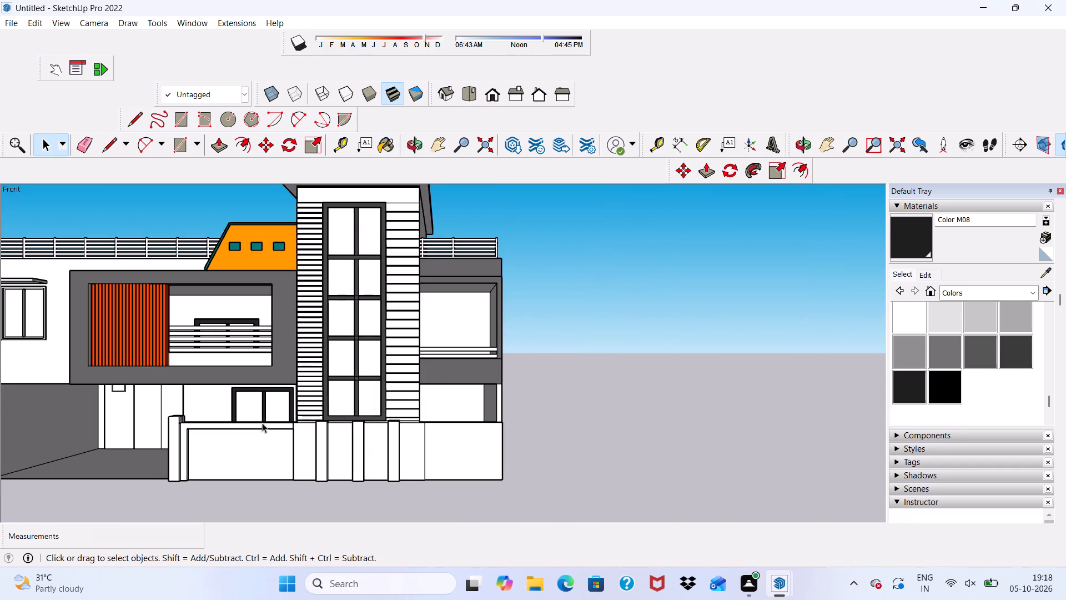
pyautogui.scroll(4, 118, 374)
pyautogui.moveTo(239, 308); pyautogui.dragTo(287, 362, button='middle')
pyautogui.scroll(11, 283, 328)
pyautogui.scroll(-2, 285, 283)
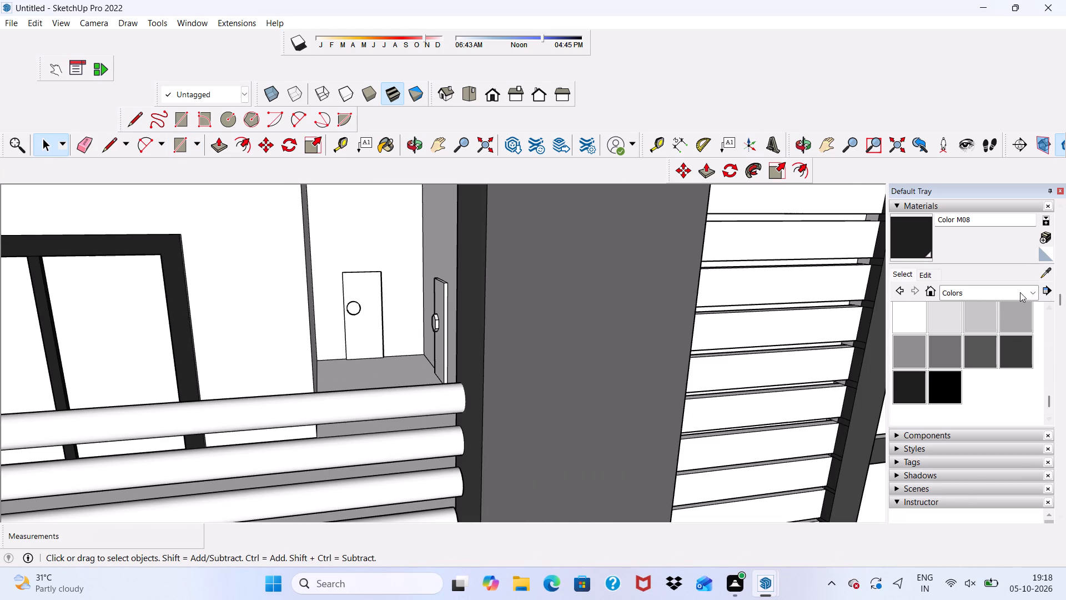
pyautogui.click(1037, 291)
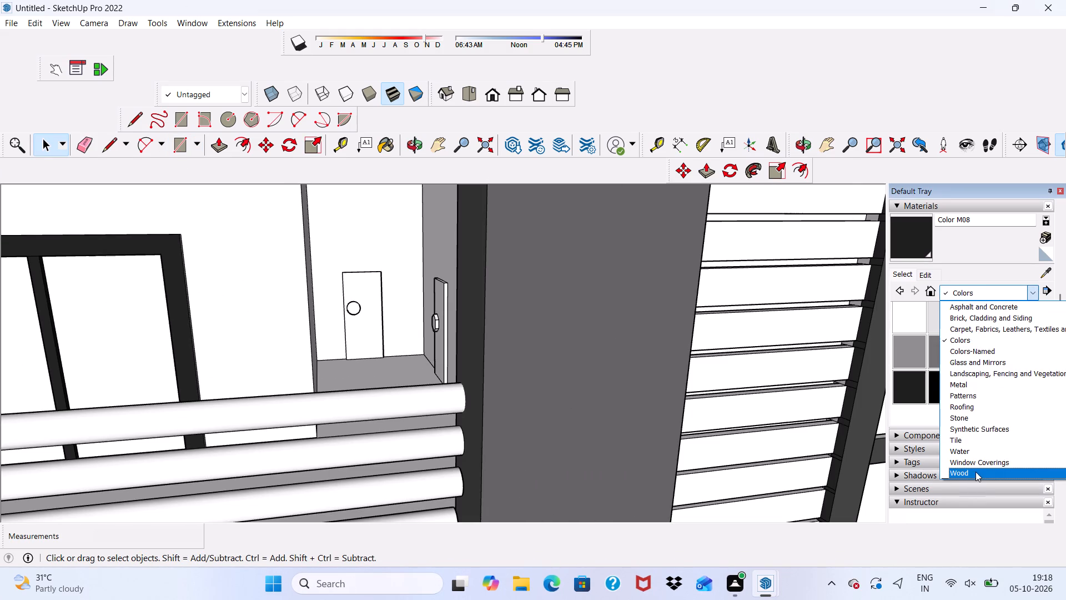
pyautogui.click(976, 472)
pyautogui.click(974, 391)
pyautogui.scroll(2, 456, 356)
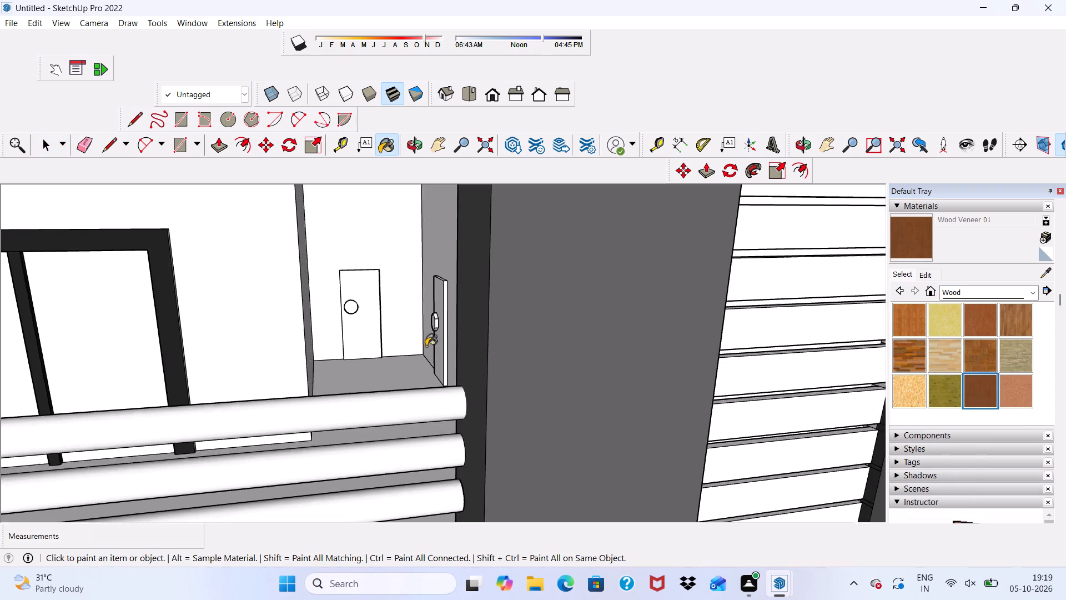
pyautogui.scroll(7, 426, 346)
pyautogui.click(329, 280)
# Paint the side and top edge faces of the first-floor door in the recess's back wall with Wood Veneer 01.
pyautogui.scroll(5, 305, 230)
pyautogui.moveTo(275, 238); pyautogui.dragTo(312, 248, button='middle')
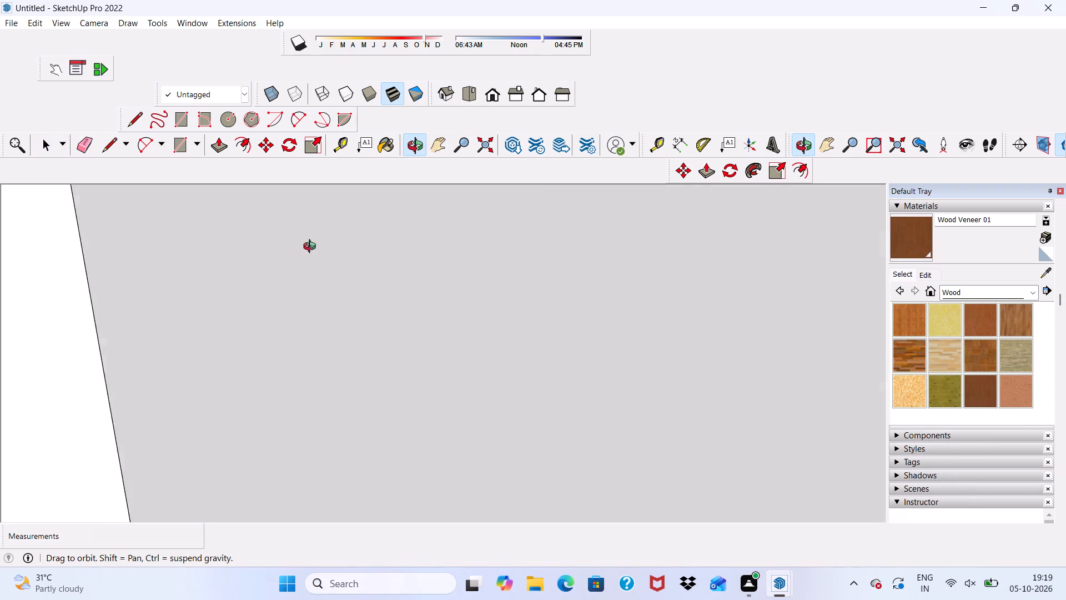
pyautogui.moveTo(312, 248); pyautogui.dragTo(304, 242, button='middle')
pyautogui.scroll(13, 286, 232)
pyautogui.moveTo(255, 214); pyautogui.dragTo(321, 213, button='middle')
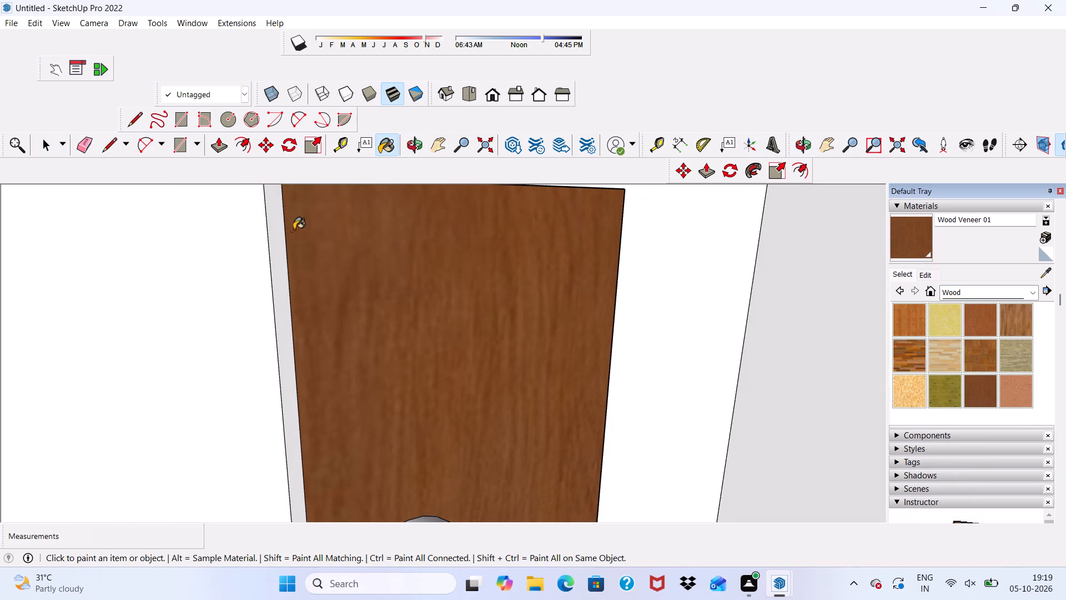
pyautogui.click(270, 248)
pyautogui.moveTo(308, 222); pyautogui.dragTo(240, 281, button='middle')
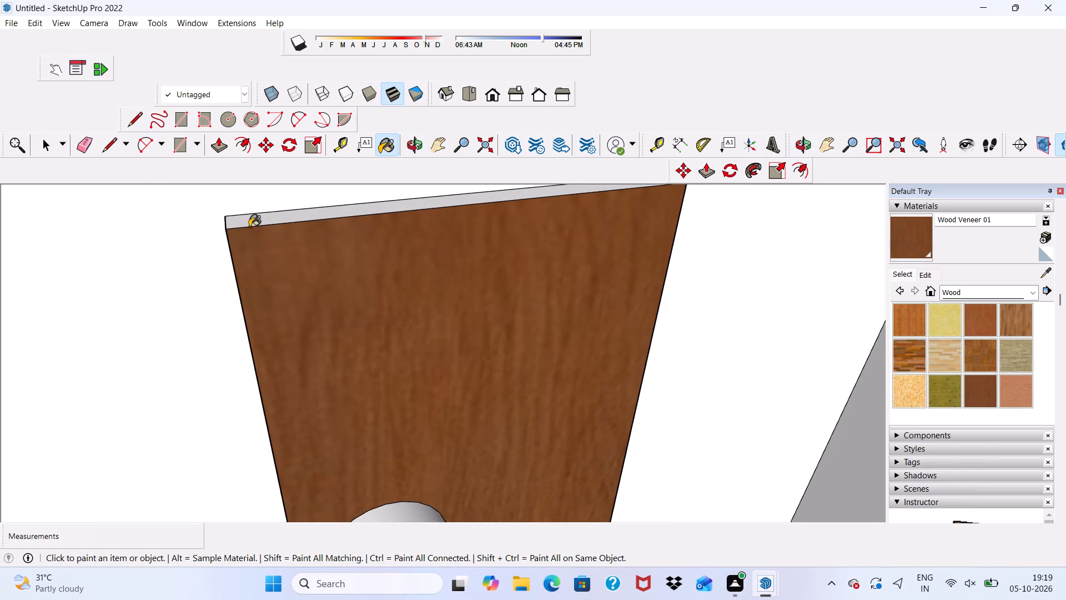
pyautogui.click(249, 226)
pyautogui.scroll(-4, 252, 226)
pyautogui.scroll(5, 288, 242)
pyautogui.click(316, 218)
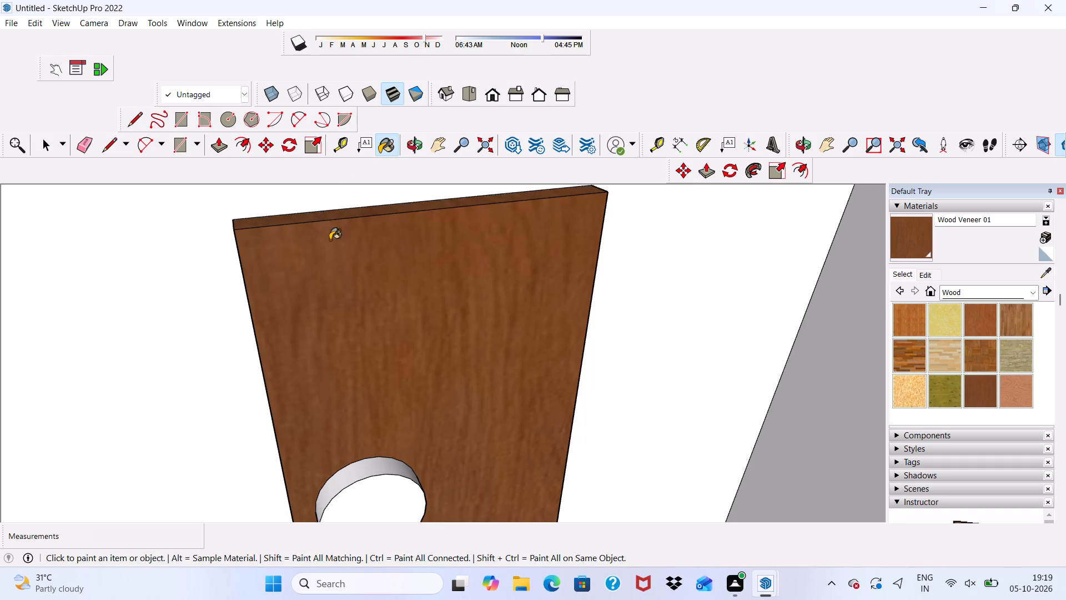
# Paint the front face and curved rim of the back-wall door's round knob with Wood Veneer 01.
pyautogui.scroll(3, 392, 281)
pyautogui.scroll(-6, 333, 367)
pyautogui.click(361, 475)
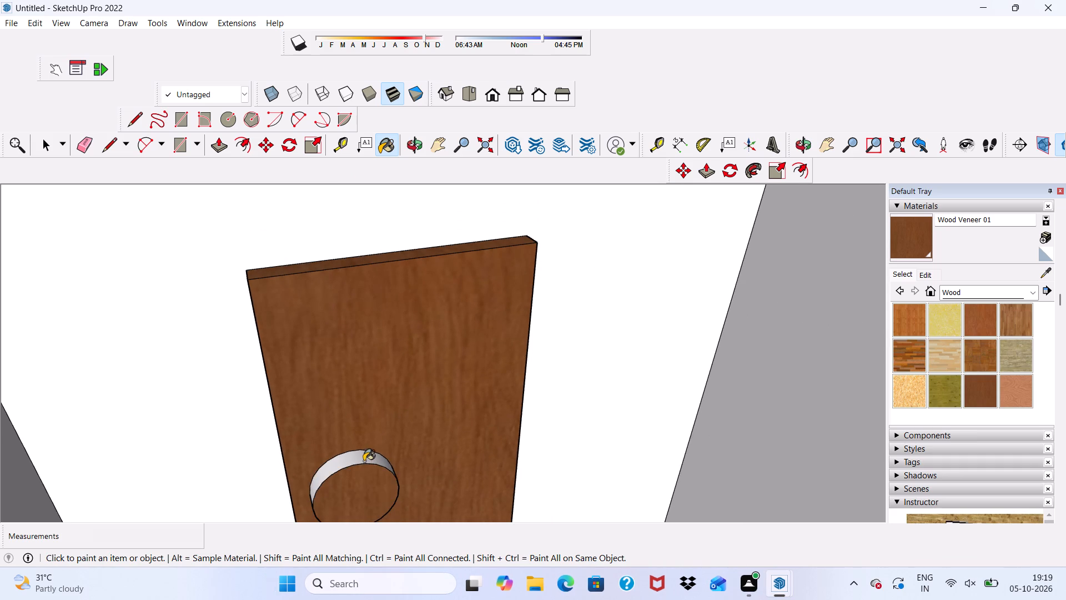
pyautogui.click(364, 461)
# Paint the front face and near side edge of the door in the balcony recess's side wall with Wood Veneer 01.
pyautogui.scroll(-2, 346, 446)
pyautogui.moveTo(295, 427); pyautogui.dragTo(336, 361, button='middle')
pyautogui.scroll(-12, 320, 368)
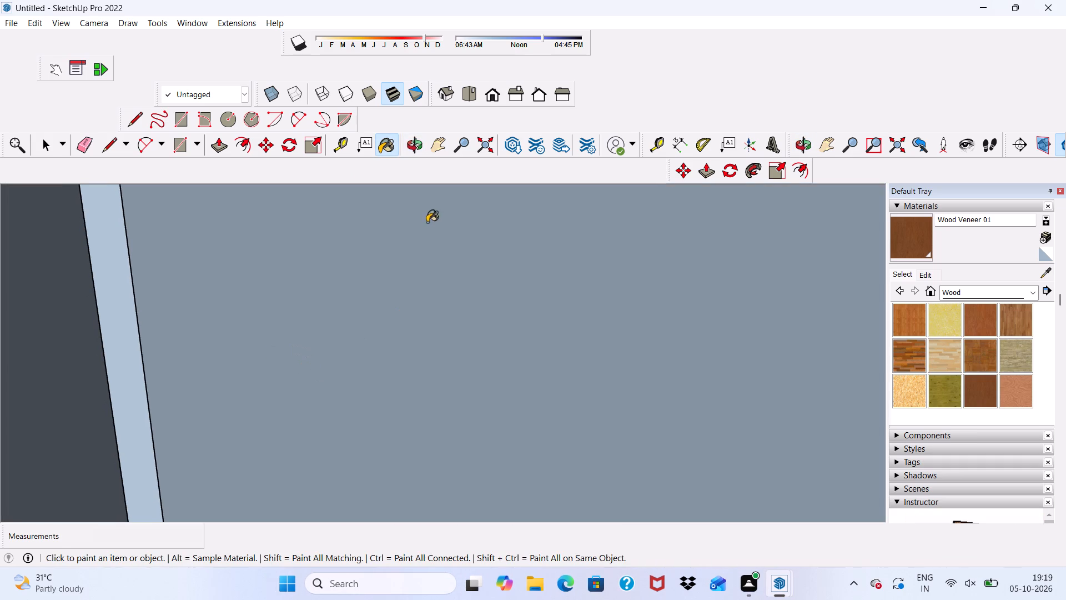
pyautogui.click(499, 93)
pyautogui.scroll(-15, 356, 194)
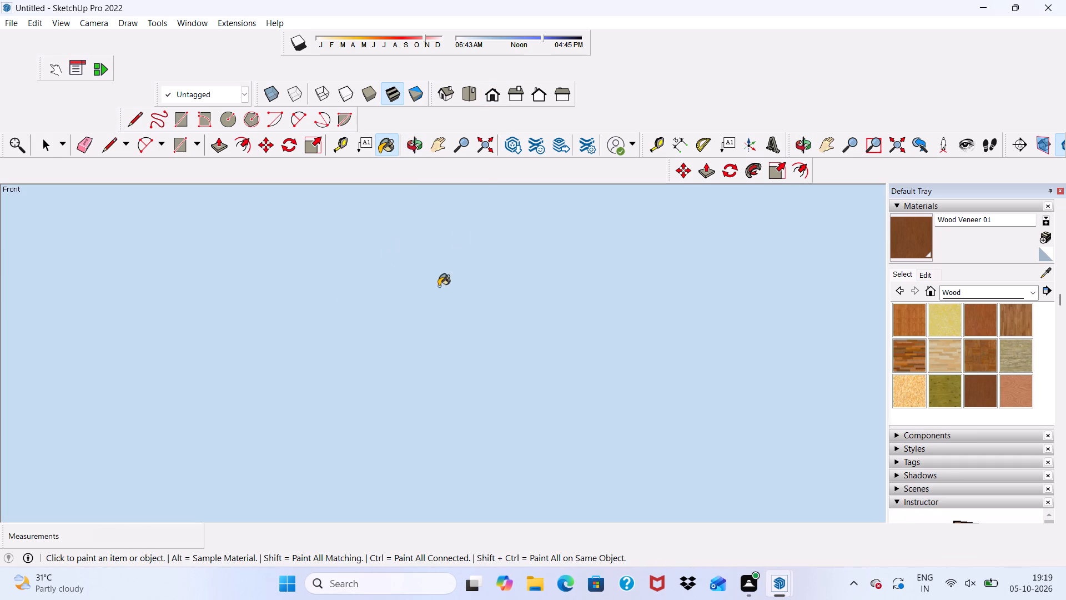
pyautogui.scroll(-6, 482, 163)
pyautogui.scroll(1, 333, 374)
pyautogui.scroll(-10, 338, 378)
pyautogui.scroll(1, 380, 398)
pyautogui.scroll(-8, 355, 319)
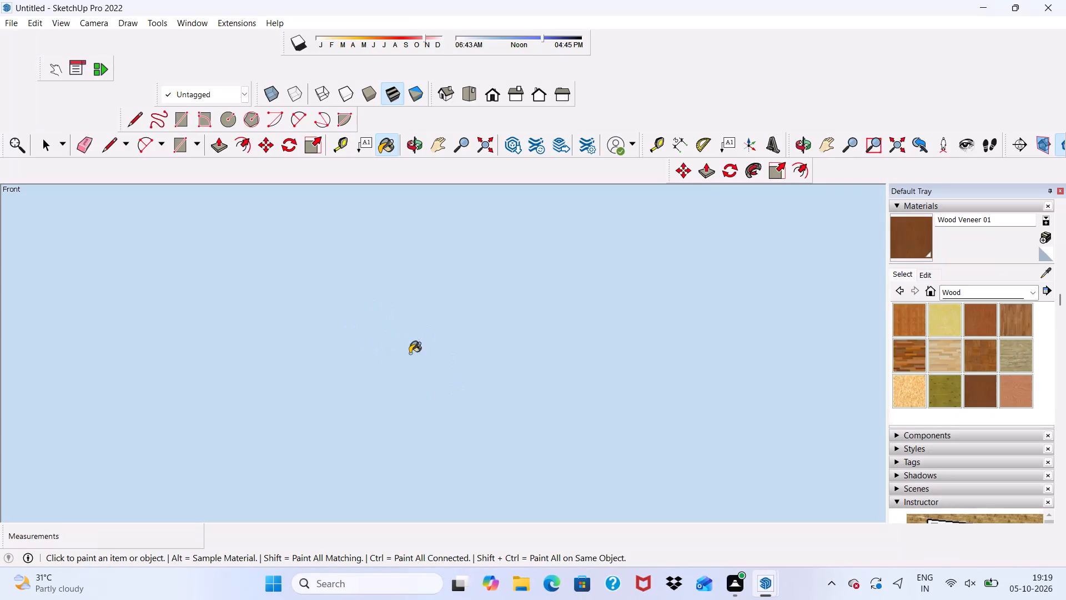
pyautogui.scroll(-1, 410, 353)
pyautogui.scroll(-7, 462, 355)
pyautogui.scroll(1, 416, 360)
pyautogui.scroll(-20, 411, 362)
pyautogui.scroll(-3, 411, 362)
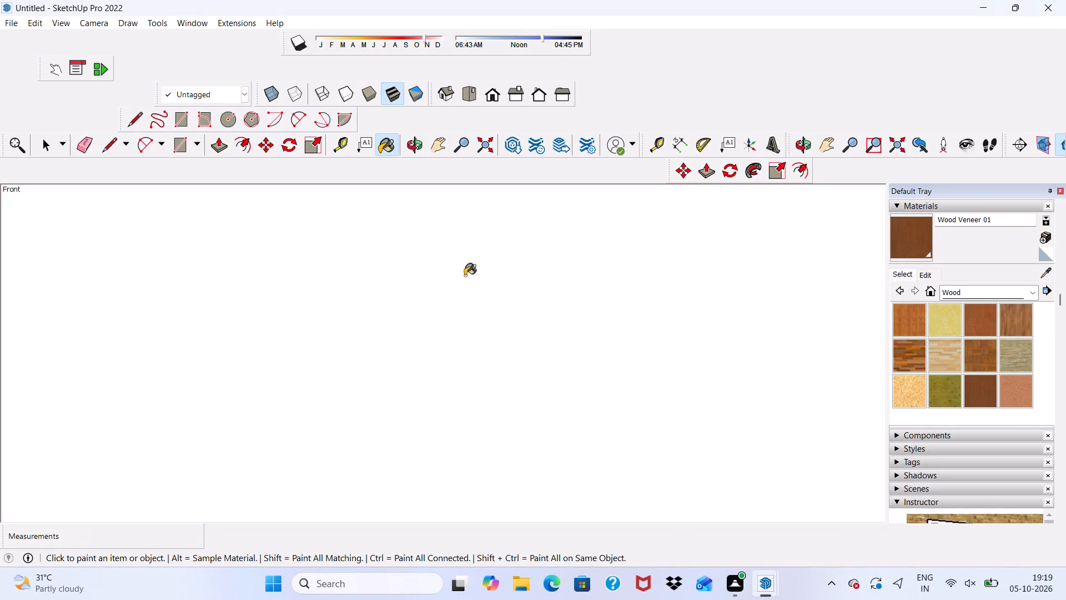
pyautogui.scroll(-2, 465, 276)
pyautogui.scroll(1, 457, 339)
pyautogui.scroll(-9, 467, 353)
pyautogui.scroll(2, 408, 331)
pyautogui.scroll(-18, 381, 333)
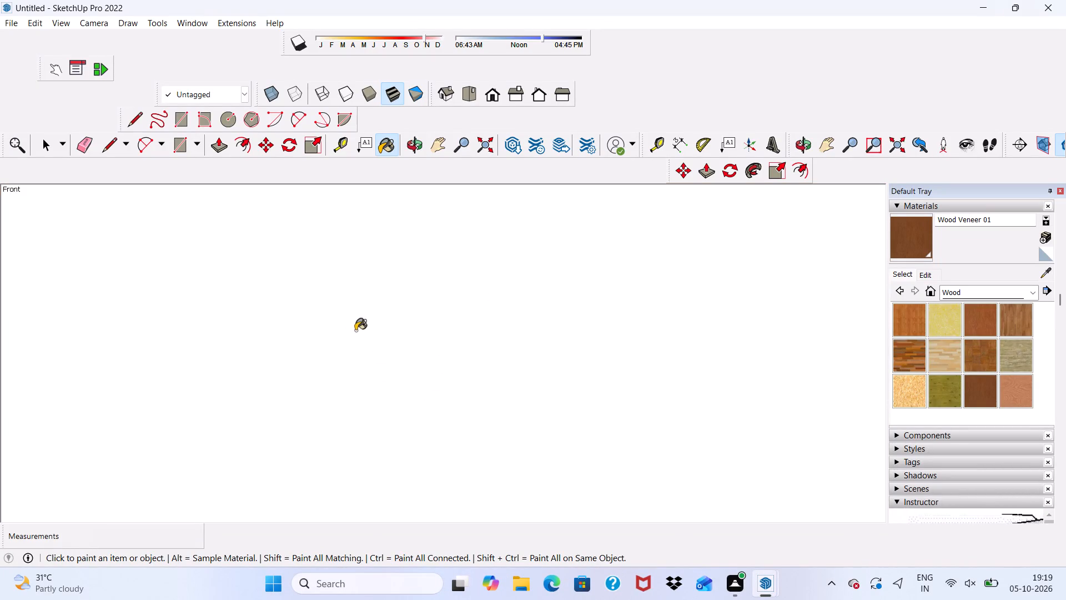
pyautogui.scroll(-20, 355, 331)
pyautogui.scroll(-11, 355, 331)
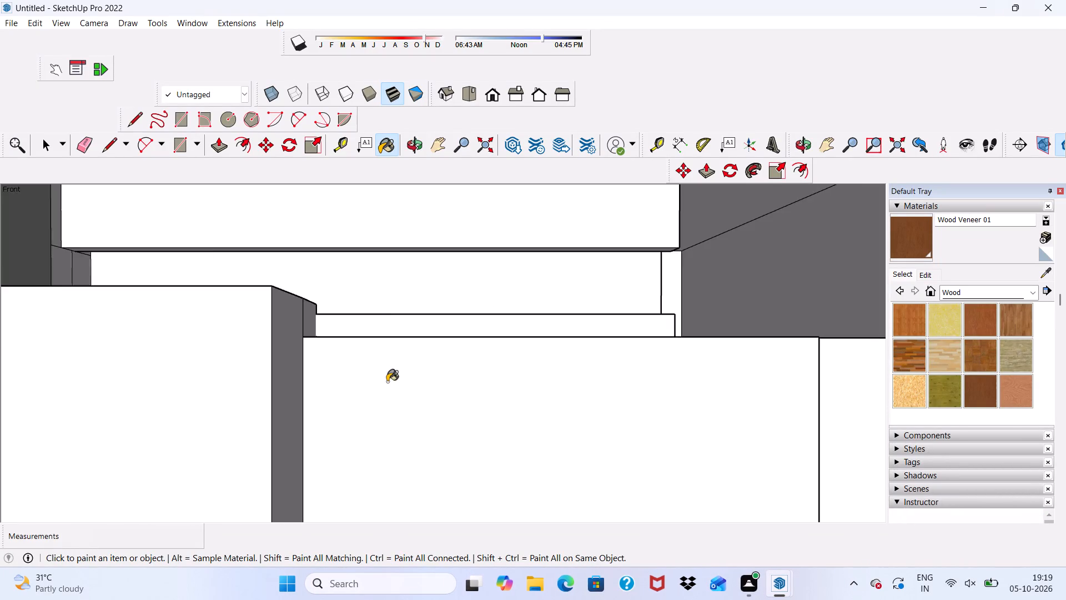
pyautogui.scroll(-20, 387, 382)
pyautogui.scroll(-11, 387, 382)
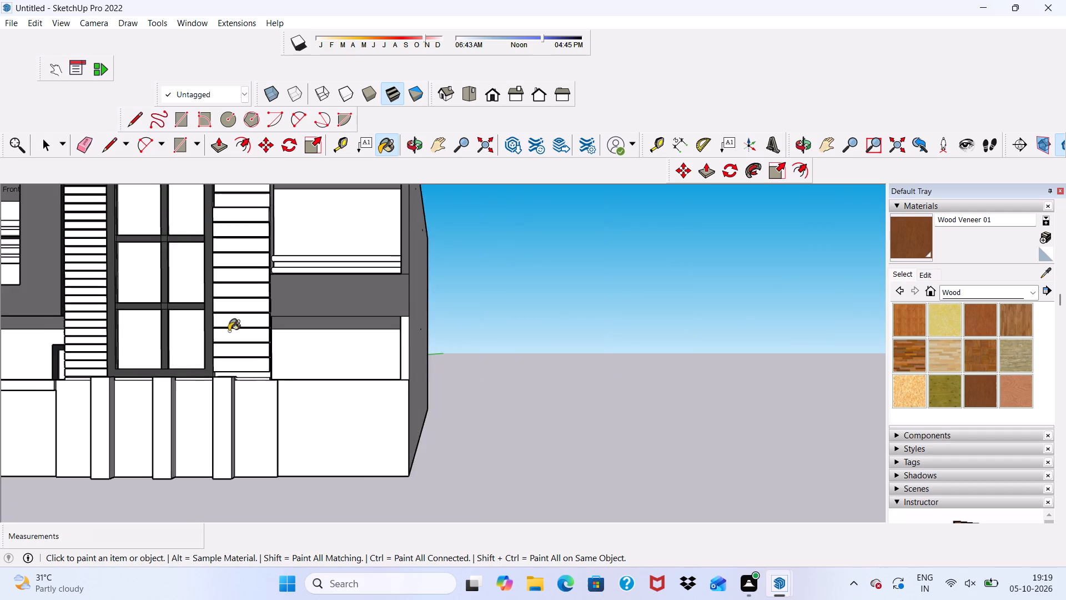
pyautogui.scroll(-3, 229, 331)
pyautogui.scroll(-1, 197, 407)
pyautogui.scroll(1, 46, 314)
pyautogui.scroll(-10, 49, 318)
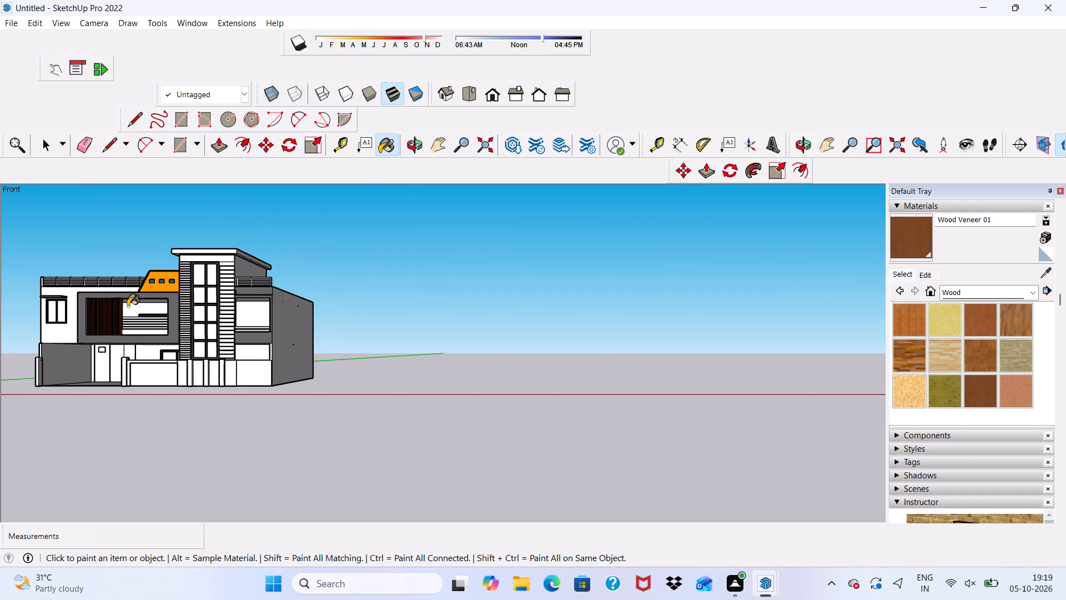
pyautogui.scroll(4, 128, 306)
pyautogui.moveTo(124, 311); pyautogui.dragTo(300, 341, button='middle')
pyautogui.scroll(8, 152, 342)
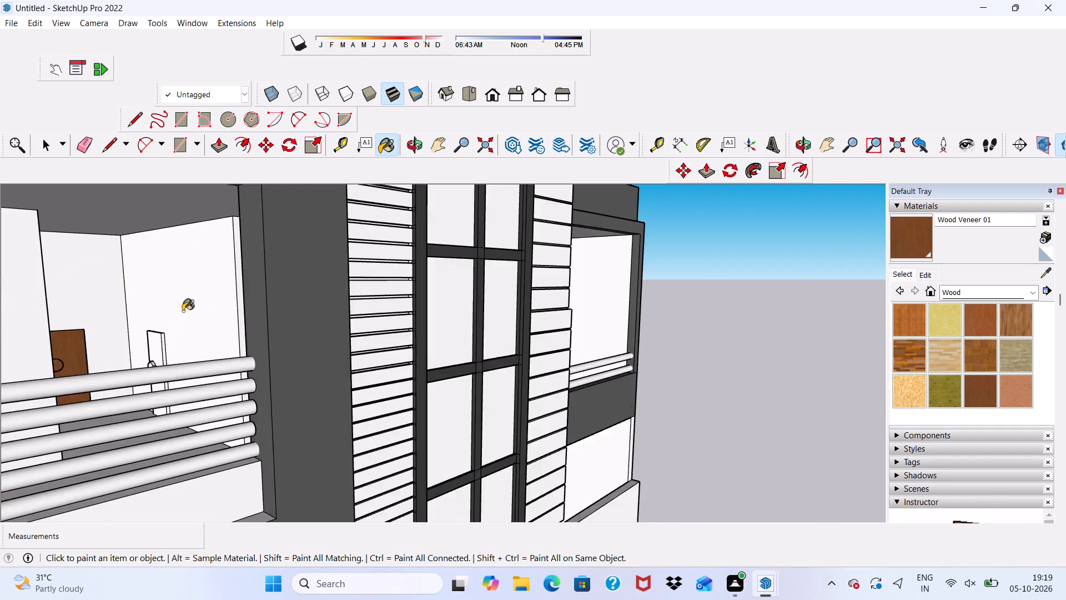
pyautogui.scroll(8, 183, 311)
pyautogui.click(166, 343)
pyautogui.scroll(4, 166, 344)
pyautogui.click(176, 339)
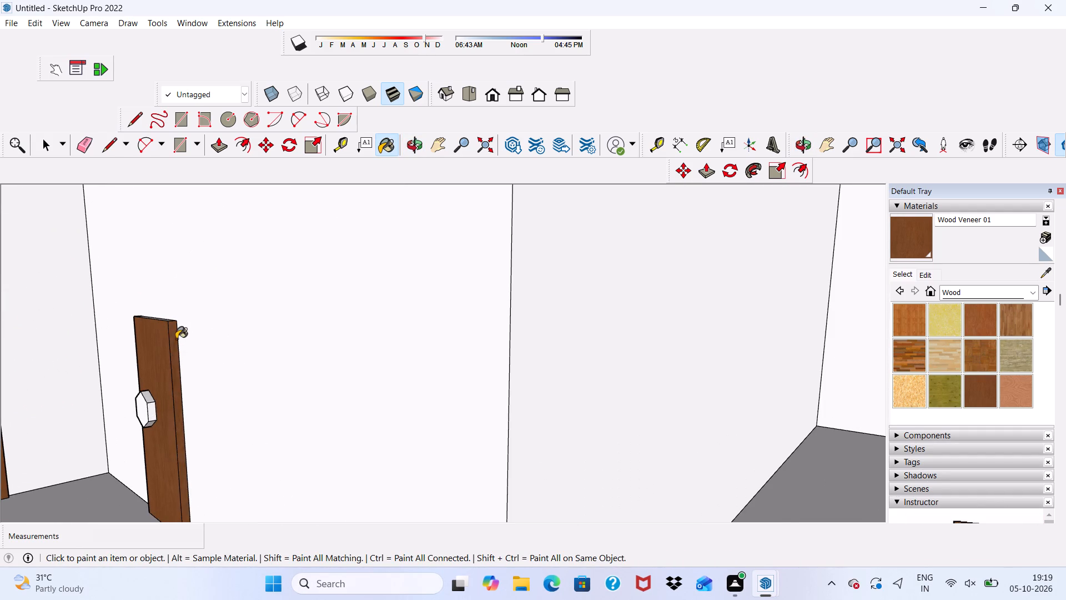
# Paint the front face and visible rim faces of the side-wall door's polygonal knob with Wood Veneer 01.
pyautogui.scroll(5, 166, 357)
pyautogui.click(133, 419)
pyautogui.click(139, 417)
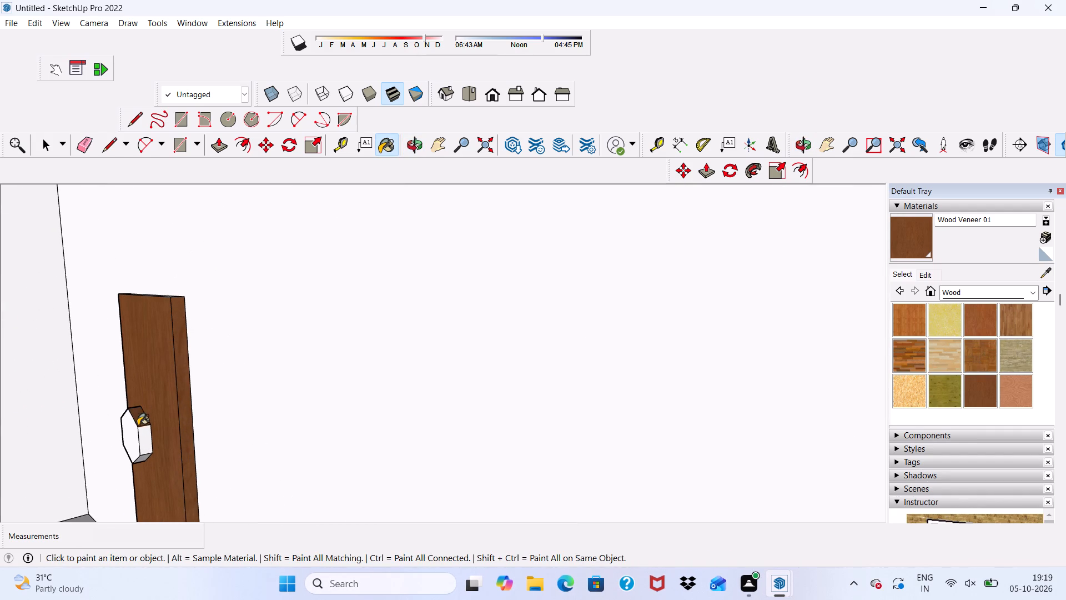
pyautogui.moveTo(138, 427); pyautogui.dragTo(104, 443)
pyautogui.hotkey('ctrl', 'z')
pyautogui.keyDown('ctrl'); pyautogui.scroll(4, 138, 441); pyautogui.keyUp('ctrl')
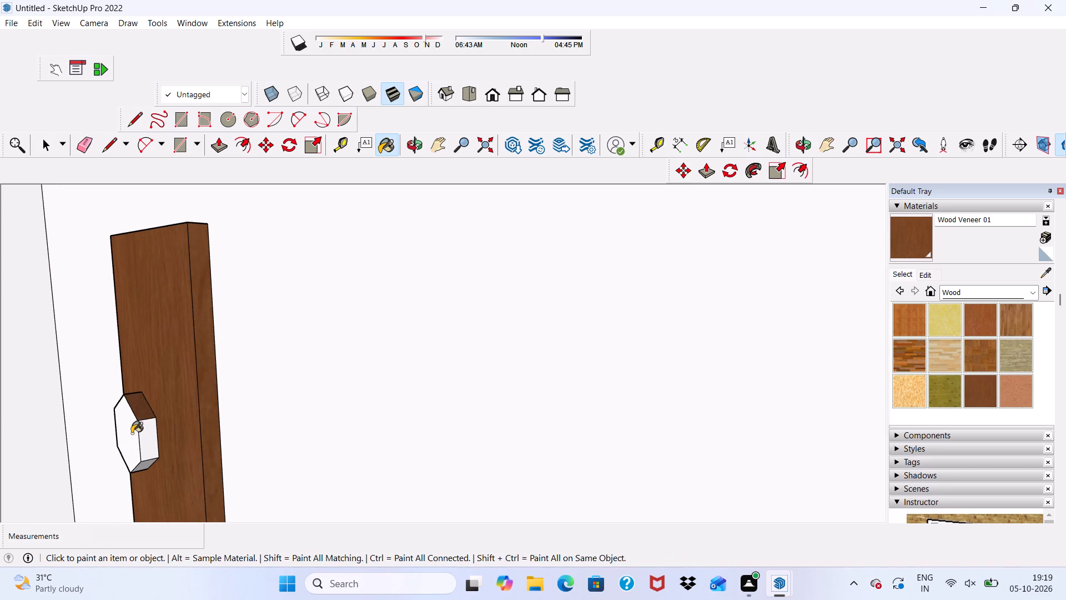
pyautogui.click(137, 434)
pyautogui.click(147, 431)
pyautogui.scroll(3, 141, 444)
pyautogui.click(128, 436)
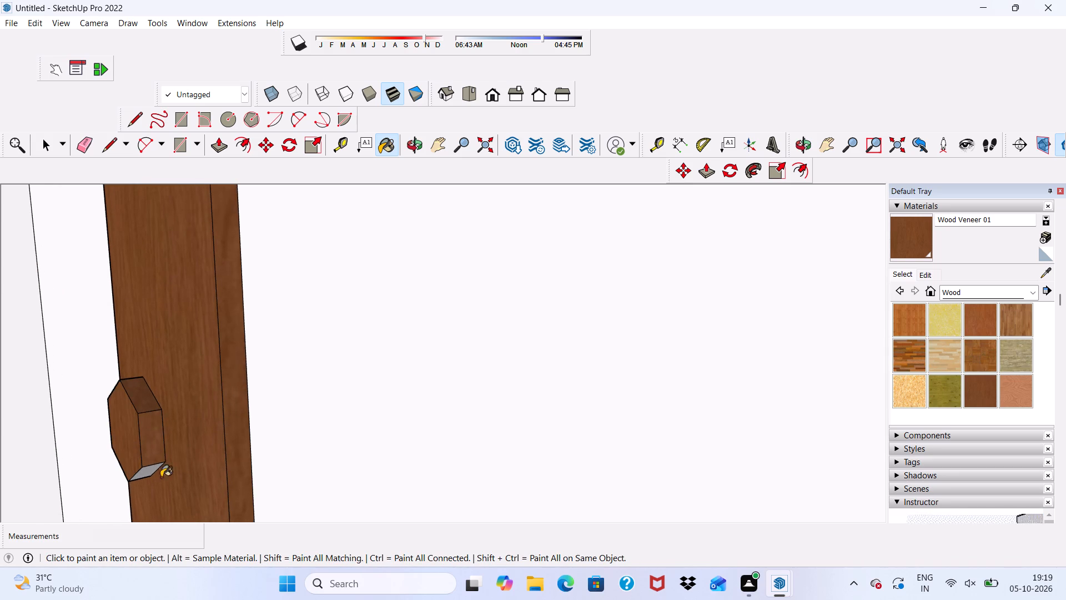
pyautogui.click(149, 475)
# Paint the top edge and the remaining vertical side edge of the recess's side-wall door with Wood Veneer 01.
pyautogui.scroll(1, 150, 460)
pyautogui.scroll(-8, 150, 460)
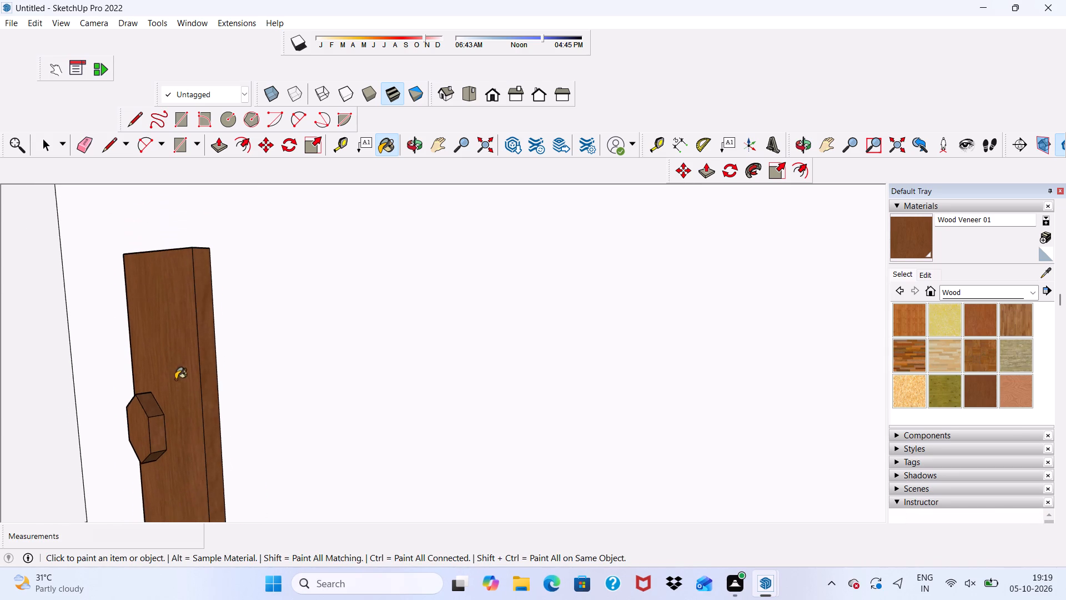
pyautogui.moveTo(132, 293); pyautogui.dragTo(146, 336, button='middle')
pyautogui.scroll(3, 150, 278)
pyautogui.click(148, 280)
pyautogui.scroll(-3, 235, 309)
pyautogui.moveTo(246, 327); pyautogui.dragTo(522, 270, button='middle')
pyautogui.scroll(2, 167, 314)
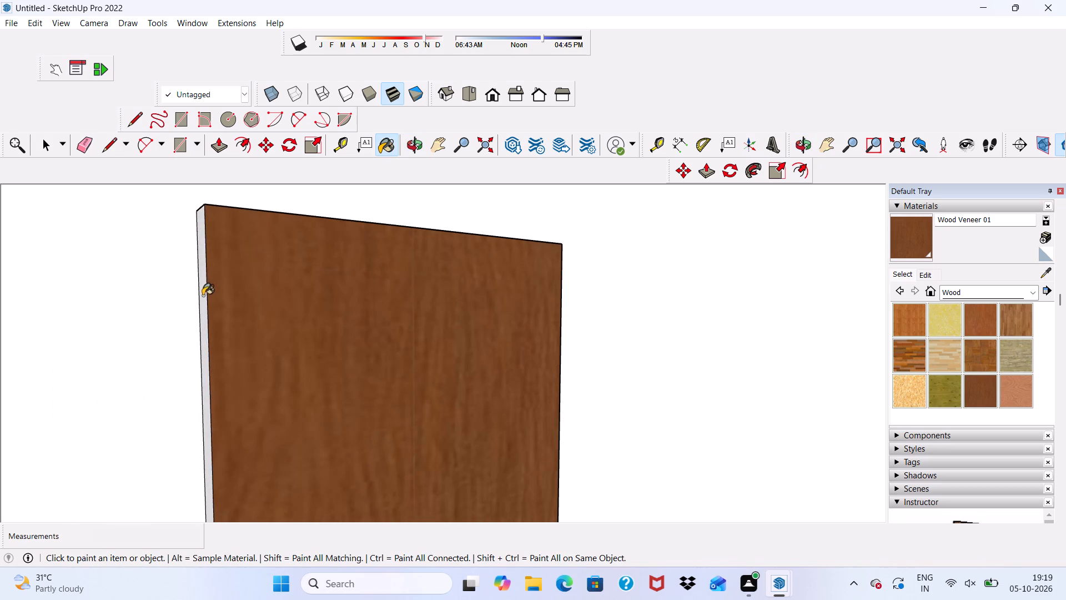
pyautogui.click(204, 296)
pyautogui.scroll(-4, 203, 307)
pyautogui.press('space')
# Return to the front view and examine the coloured elevation around the balcony and the tall central window.
pyautogui.scroll(-8, 242, 288)
pyautogui.scroll(1, 301, 345)
pyautogui.scroll(-1, 300, 346)
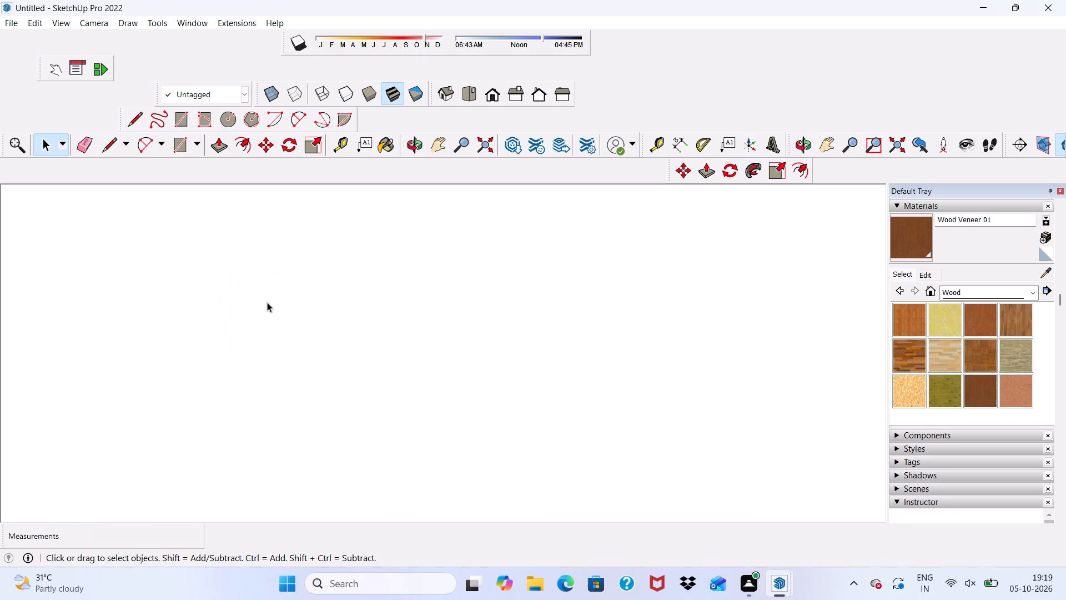
pyautogui.click(486, 92)
pyautogui.scroll(-6, 449, 264)
pyautogui.scroll(1, 367, 343)
pyautogui.scroll(-3, 369, 349)
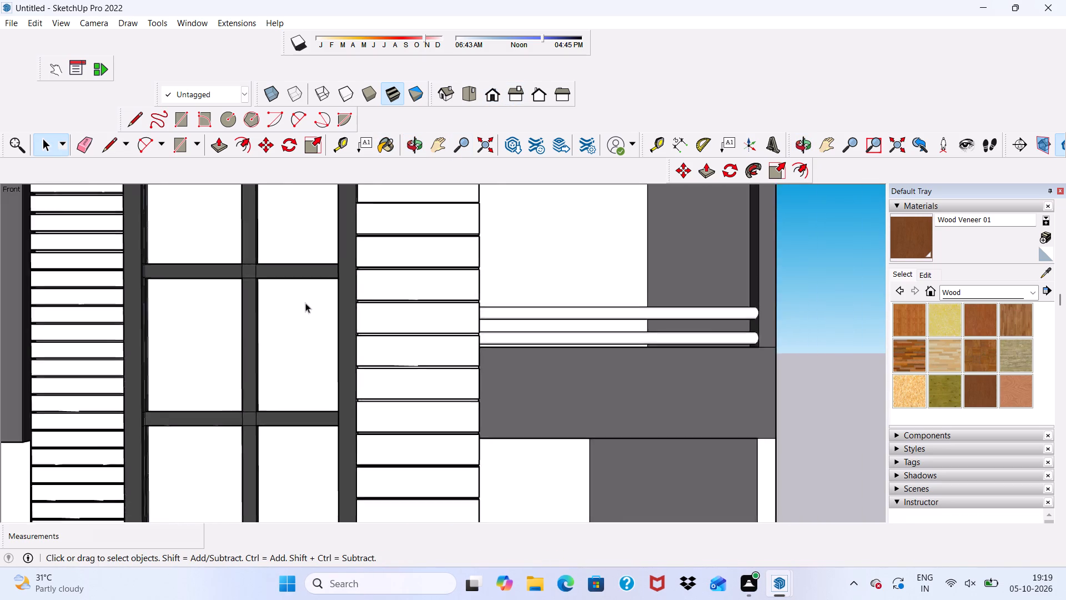
pyautogui.scroll(-5, 305, 303)
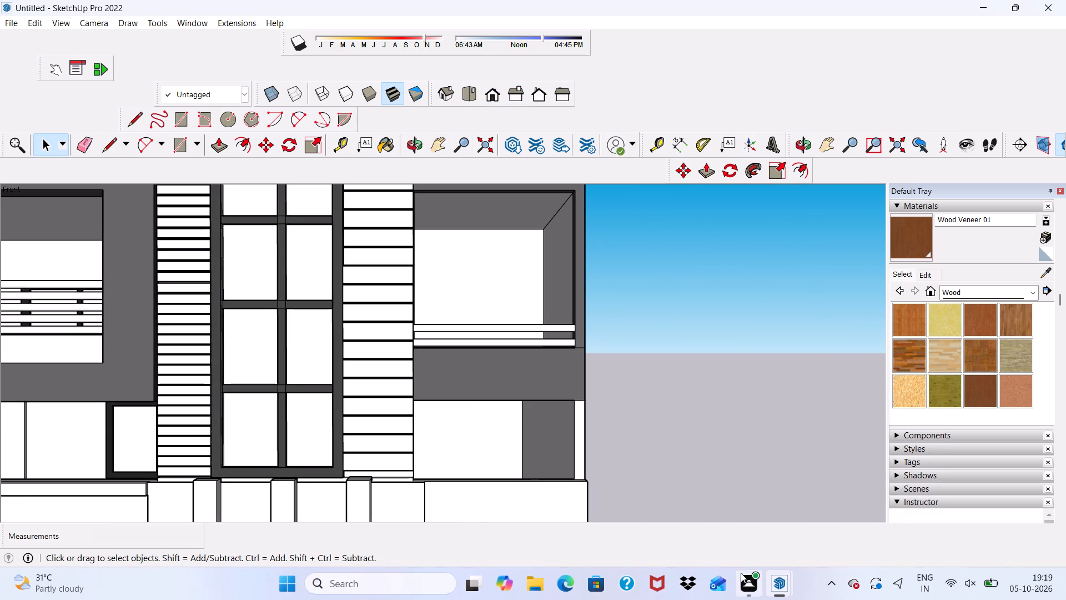
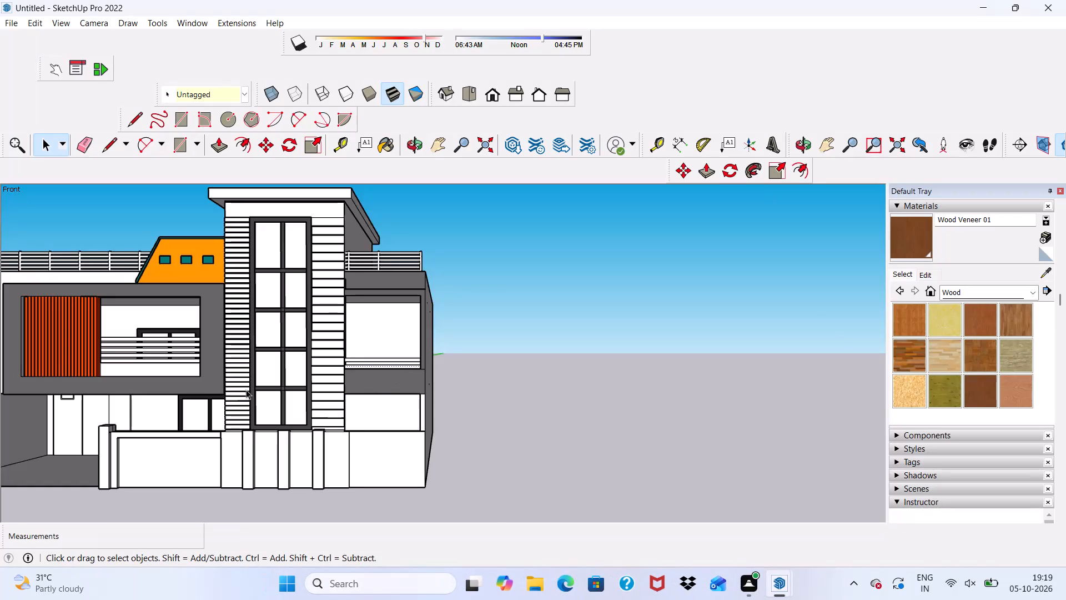
# Paint the front face of the outer frame of the upper-floor window beside the orange-red slatted panel with 0038_Orange.
pyautogui.scroll(1, 209, 363)
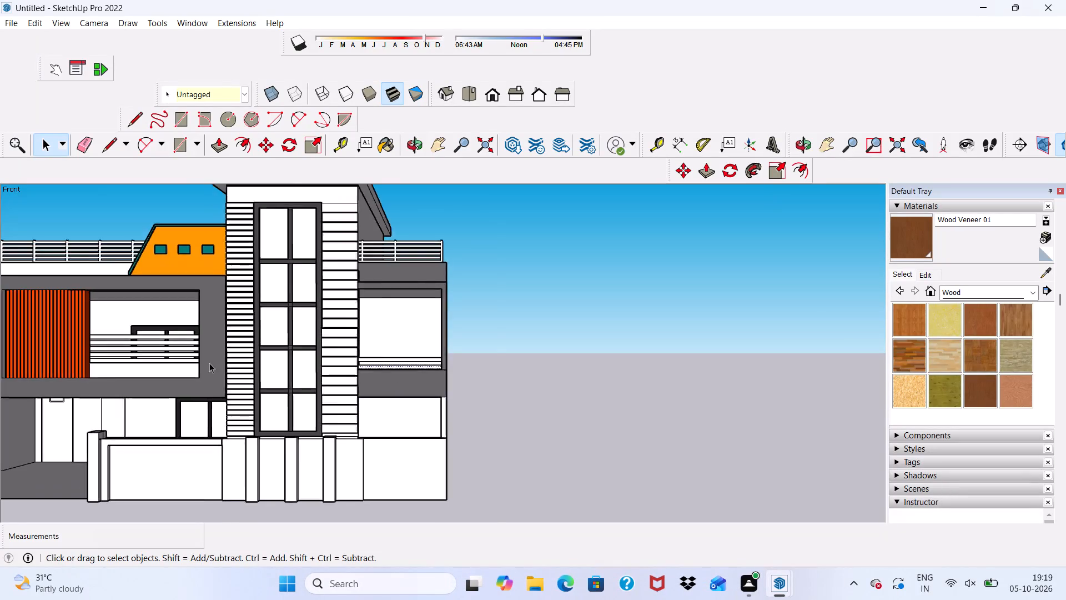
pyautogui.scroll(2, 209, 363)
pyautogui.scroll(-7, 210, 363)
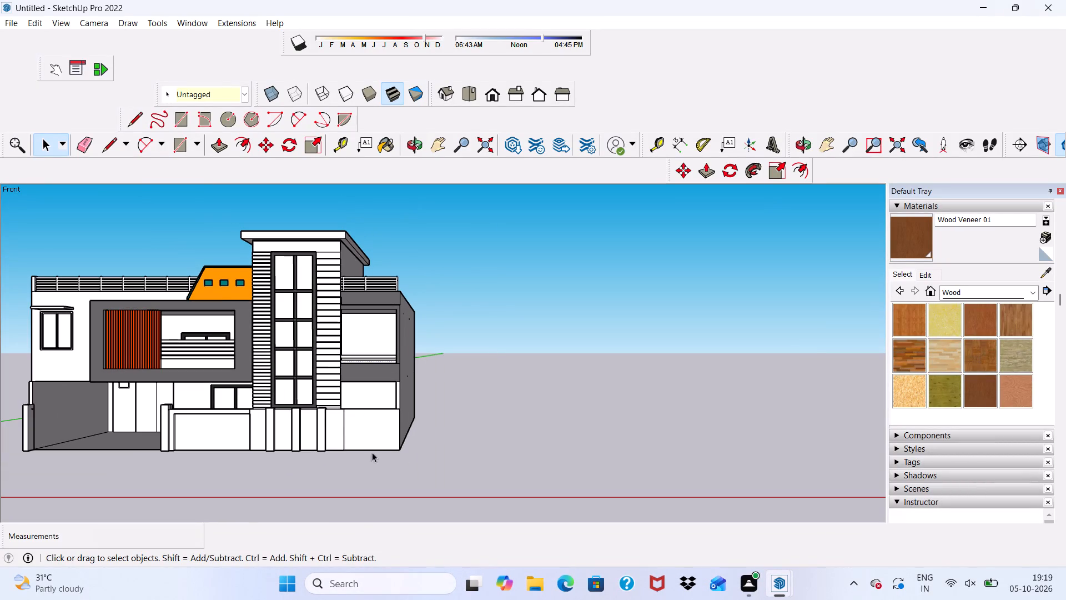
pyautogui.scroll(-1, 124, 327)
pyautogui.scroll(17, 86, 331)
pyautogui.scroll(3, 64, 281)
pyautogui.scroll(-3, 64, 281)
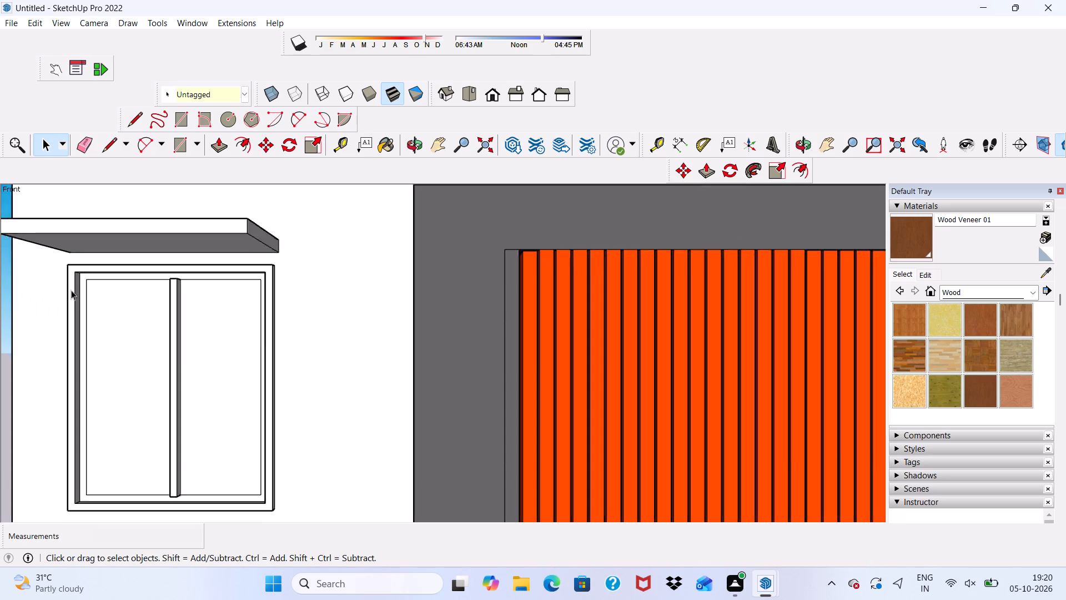
pyautogui.scroll(-1, 71, 290)
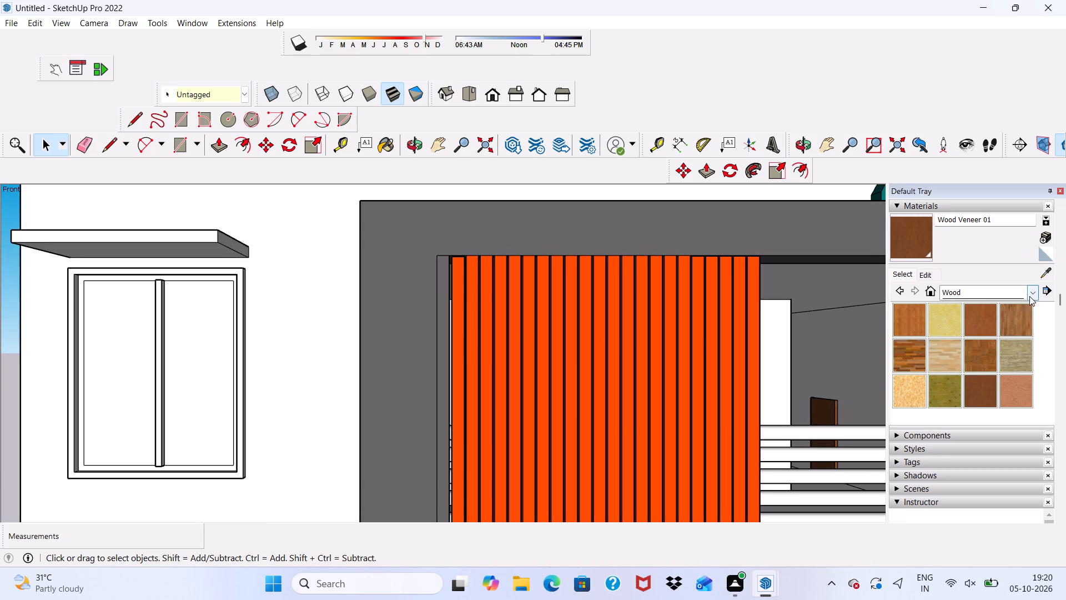
pyautogui.click(1029, 296)
pyautogui.click(966, 351)
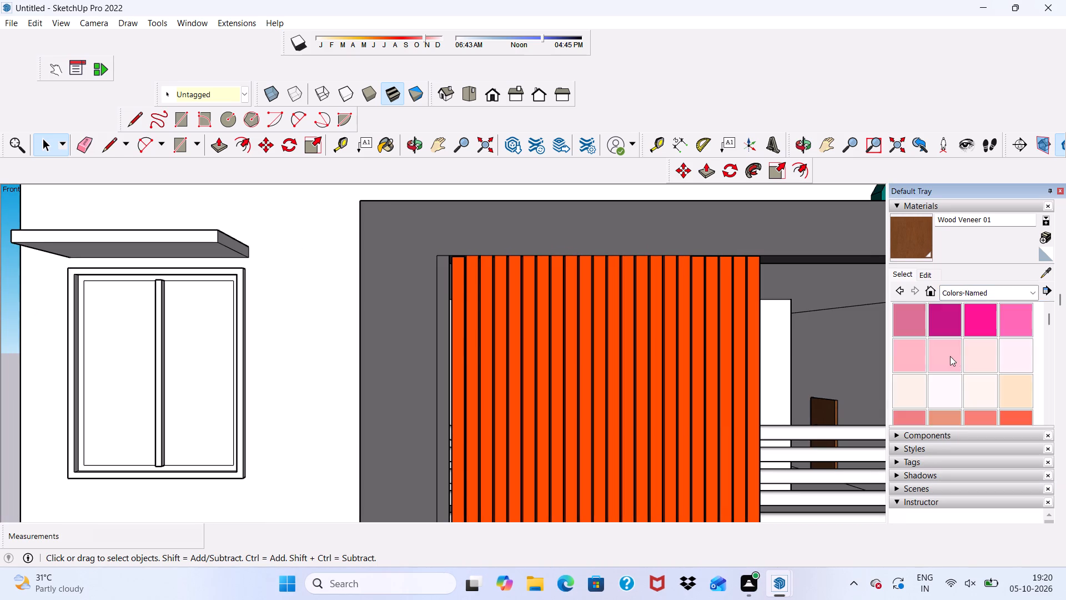
pyautogui.scroll(3, 949, 356)
pyautogui.scroll(-4, 949, 356)
pyautogui.scroll(1, 1002, 361)
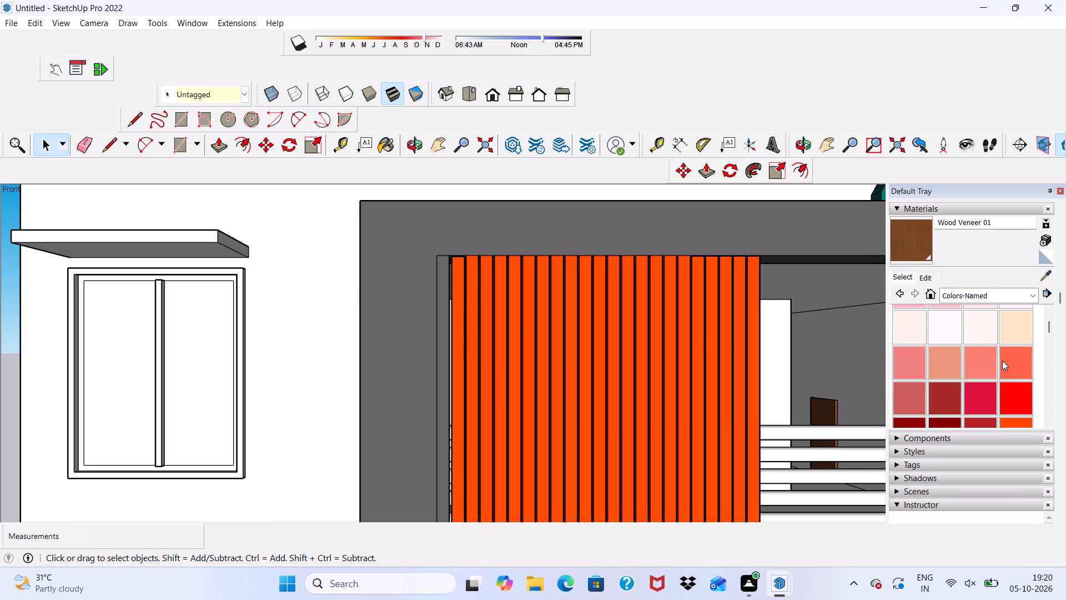
pyautogui.scroll(4, 948, 370)
pyautogui.scroll(-2, 951, 371)
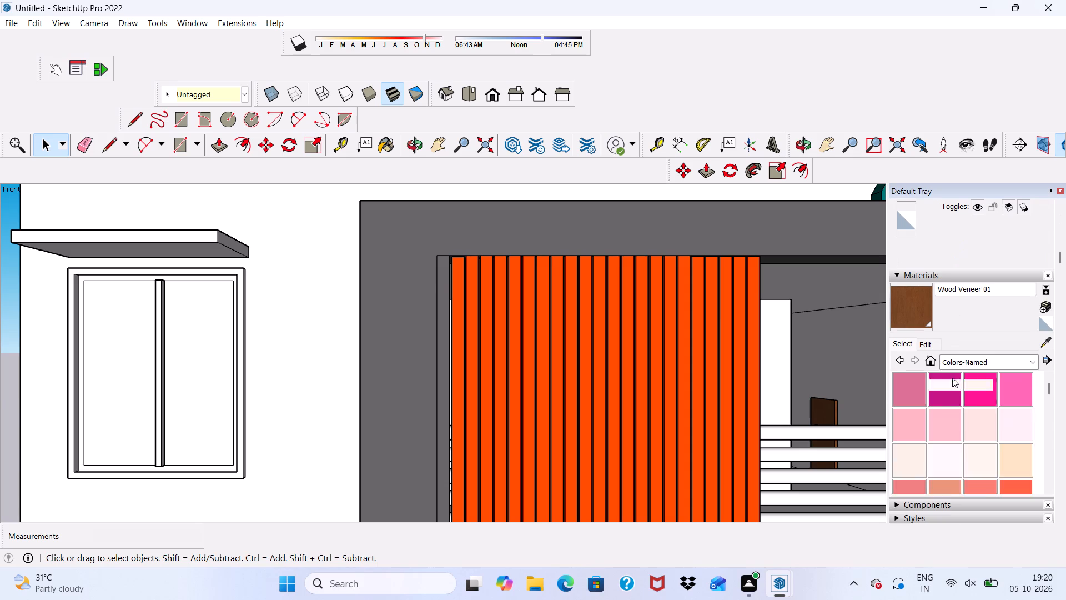
pyautogui.scroll(-3, 952, 378)
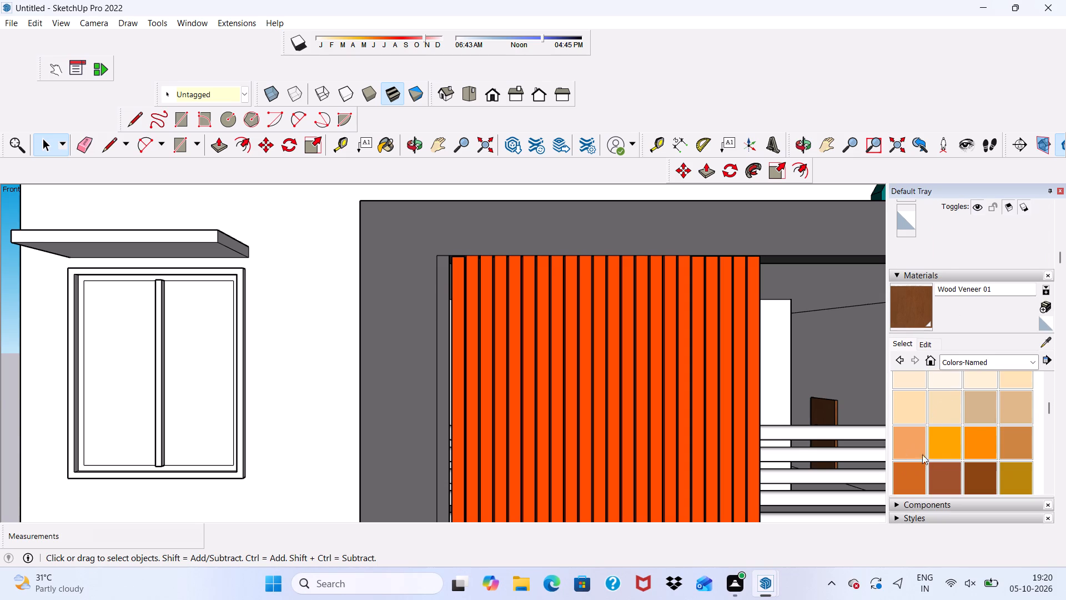
pyautogui.click(952, 439)
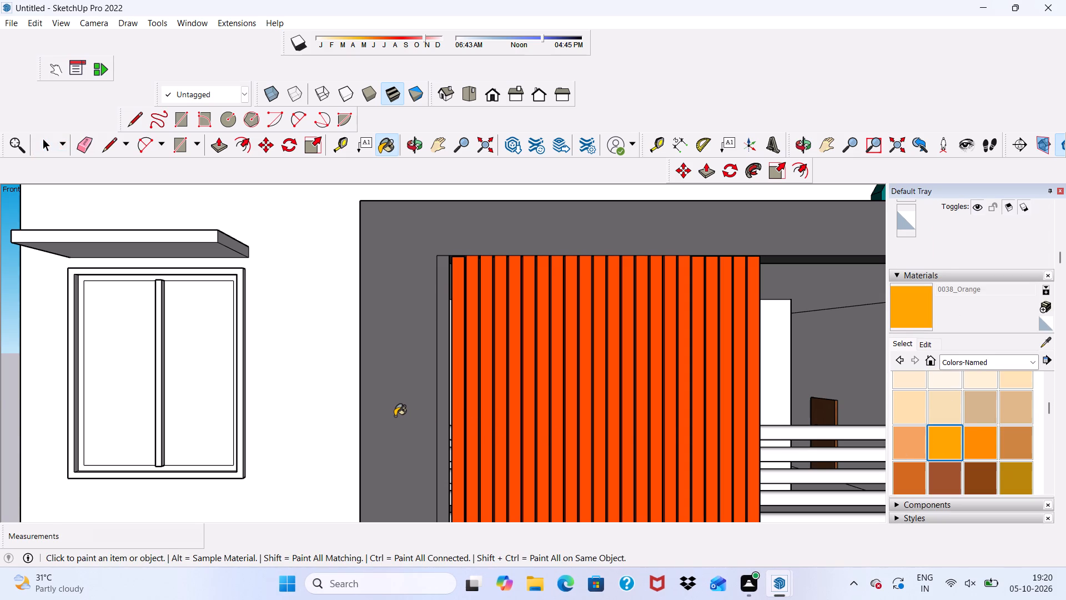
pyautogui.scroll(4, 504, 425)
pyautogui.scroll(3, 110, 307)
pyautogui.click(123, 304)
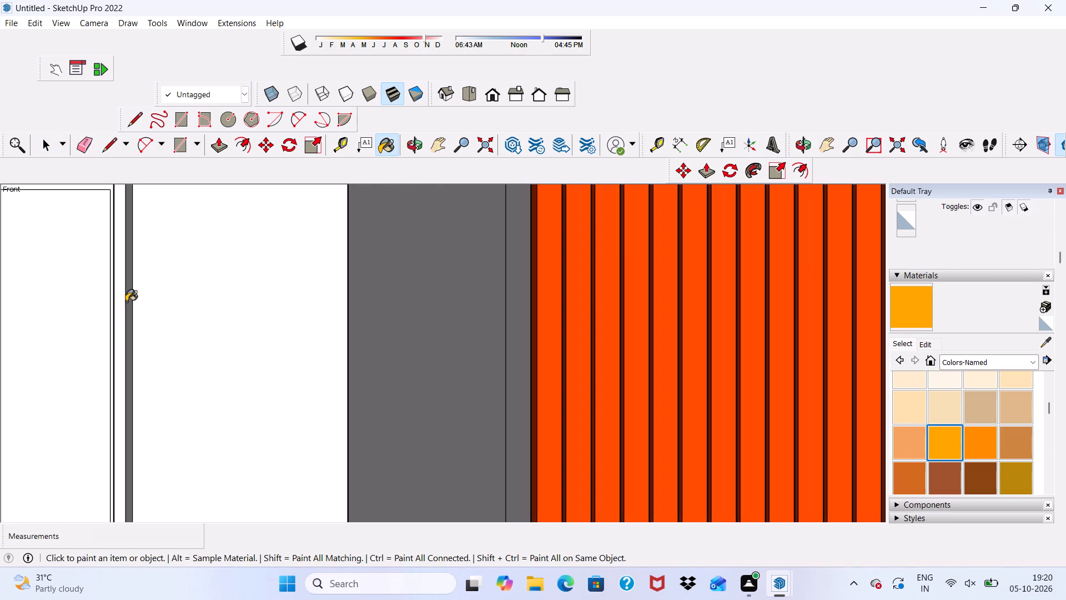
pyautogui.scroll(3, 126, 302)
pyautogui.click(126, 302)
# Paint the outer side face near the building corner and the top edge of the window's outer frame with 0038_Orange.
pyautogui.scroll(-4, 126, 299)
pyautogui.scroll(4, 129, 299)
pyautogui.scroll(-9, 132, 301)
pyautogui.scroll(1, 105, 333)
pyautogui.scroll(-3, 121, 338)
pyautogui.moveTo(62, 310); pyautogui.dragTo(259, 296, button='middle')
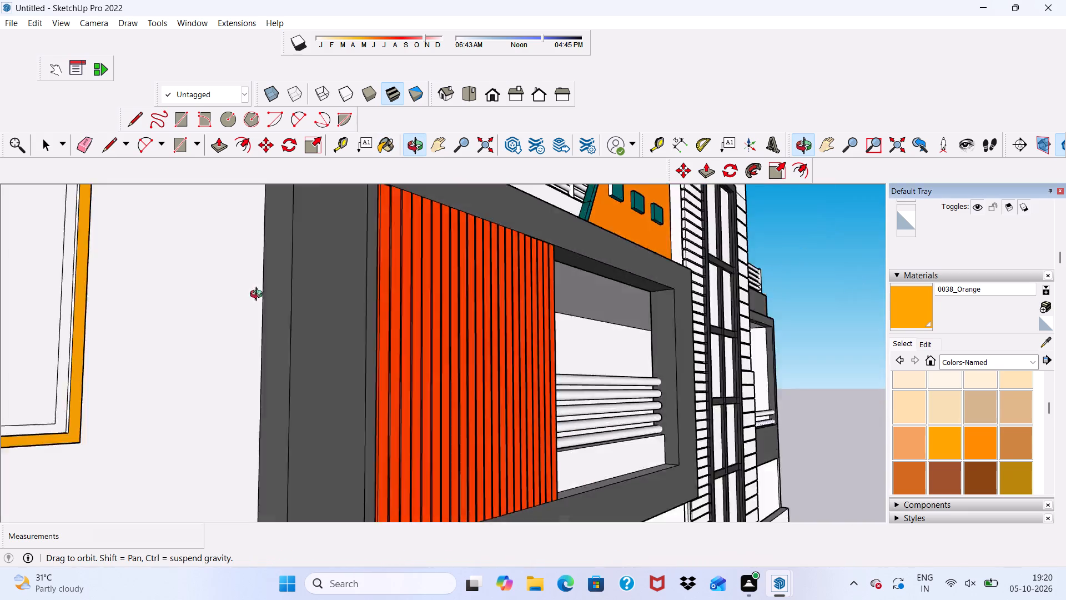
pyautogui.moveTo(259, 296); pyautogui.dragTo(329, 322, button='middle')
pyautogui.scroll(4, 261, 317)
pyautogui.scroll(-10, 324, 287)
pyautogui.moveTo(278, 325); pyautogui.dragTo(276, 329, button='middle')
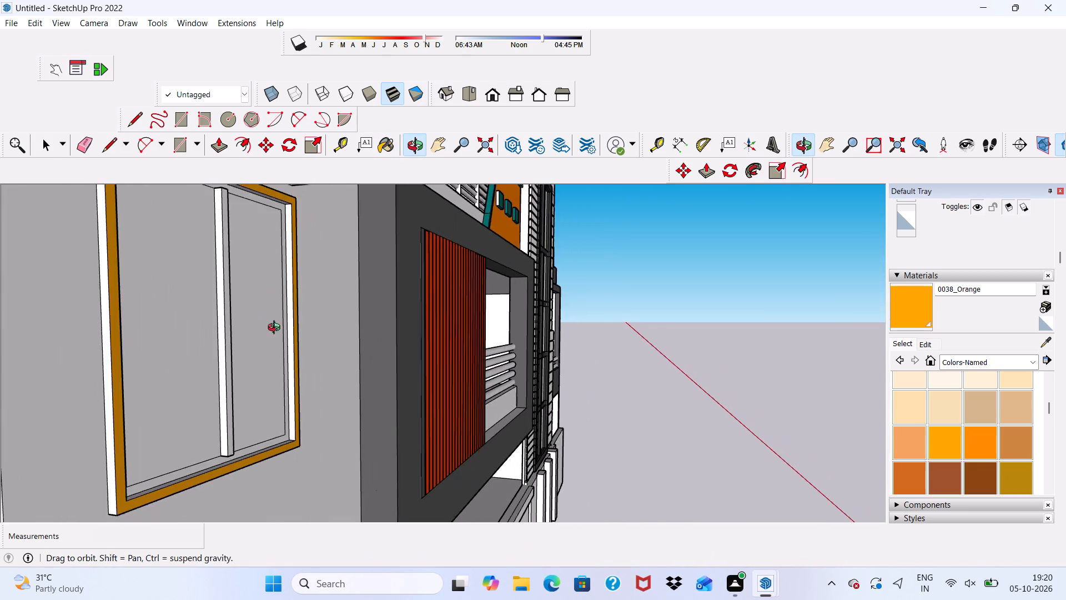
pyautogui.moveTo(276, 329); pyautogui.dragTo(213, 349, button='middle')
pyautogui.scroll(5, 121, 288)
pyautogui.scroll(-6, 134, 215)
pyautogui.moveTo(275, 270); pyautogui.dragTo(381, 261, button='middle')
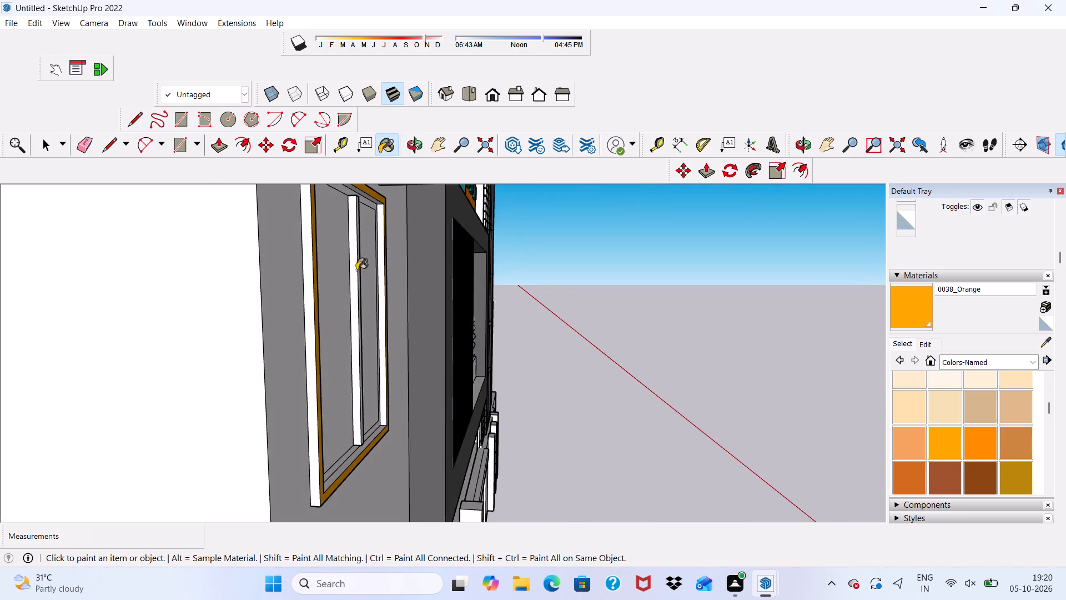
pyautogui.scroll(3, 306, 276)
pyautogui.click(298, 279)
pyautogui.scroll(-2, 300, 263)
pyautogui.scroll(1, 300, 263)
pyautogui.scroll(-2, 304, 263)
pyautogui.moveTo(339, 258); pyautogui.dragTo(283, 345, button='middle')
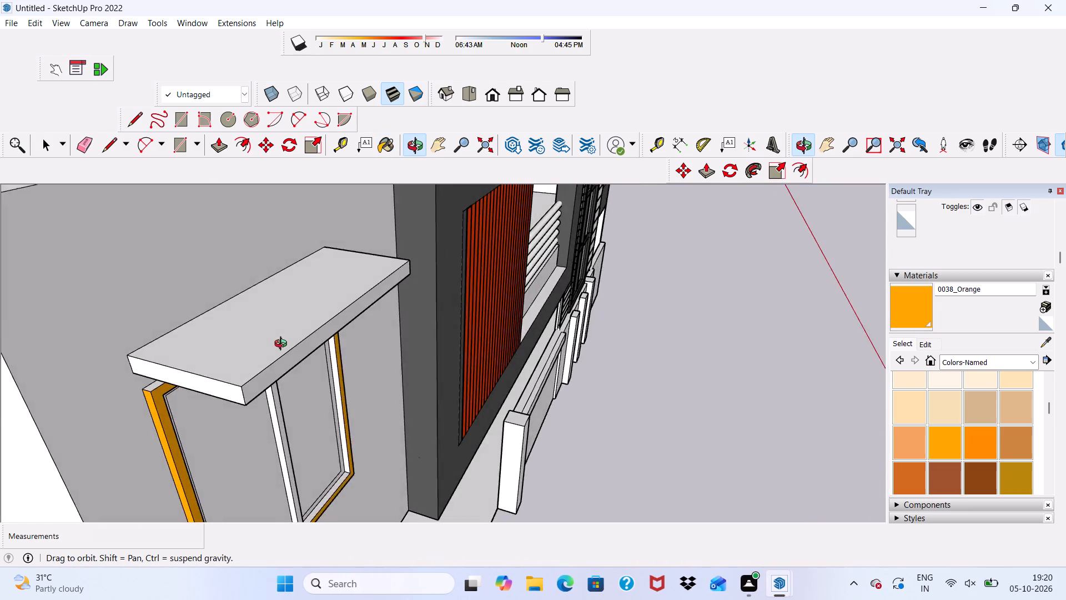
pyautogui.moveTo(283, 345); pyautogui.dragTo(251, 333, button='middle')
pyautogui.scroll(9, 105, 347)
pyautogui.click(102, 320)
# Paint the outer frame's inner bottom face and its inner side face nearest the slatted panel with 0038_Orange.
pyautogui.scroll(-4, 102, 317)
pyautogui.moveTo(108, 326); pyautogui.dragTo(27, 166, button='middle')
pyautogui.scroll(-12, 81, 261)
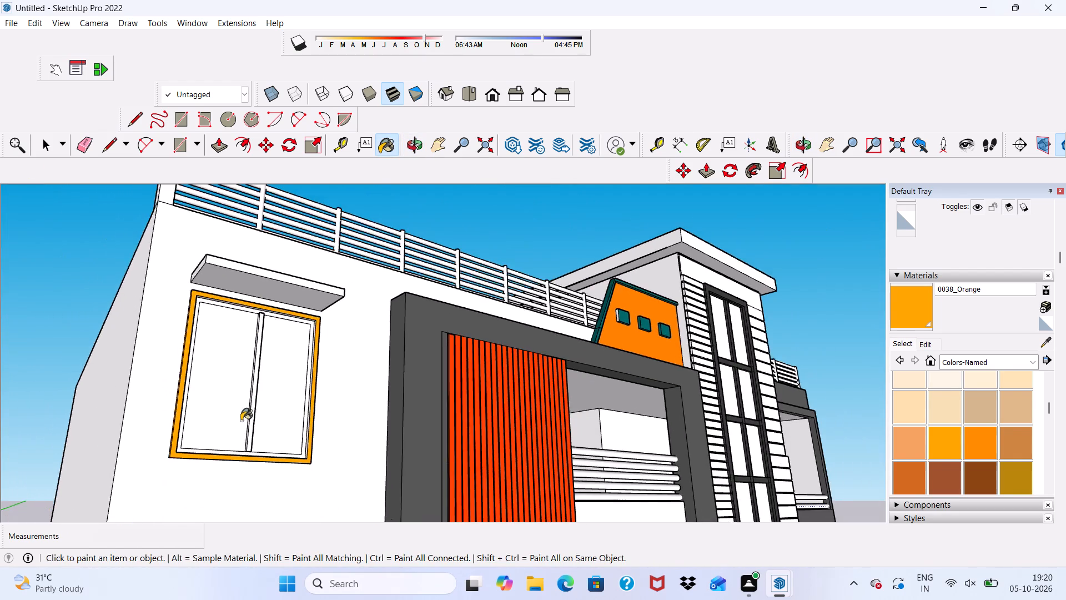
pyautogui.scroll(10, 241, 422)
pyautogui.moveTo(189, 467); pyautogui.dragTo(144, 525, button='middle')
pyautogui.scroll(5, 142, 524)
pyautogui.scroll(-3, 151, 495)
pyautogui.scroll(5, 210, 533)
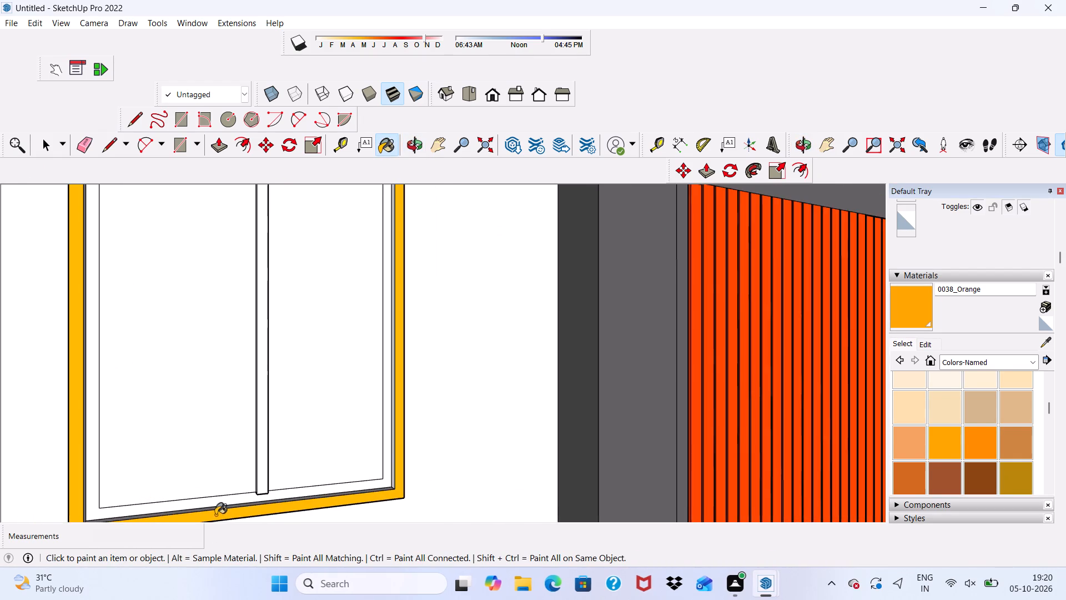
pyautogui.scroll(5, 215, 515)
pyautogui.click(222, 504)
pyautogui.scroll(3, 227, 504)
pyautogui.scroll(2, 528, 434)
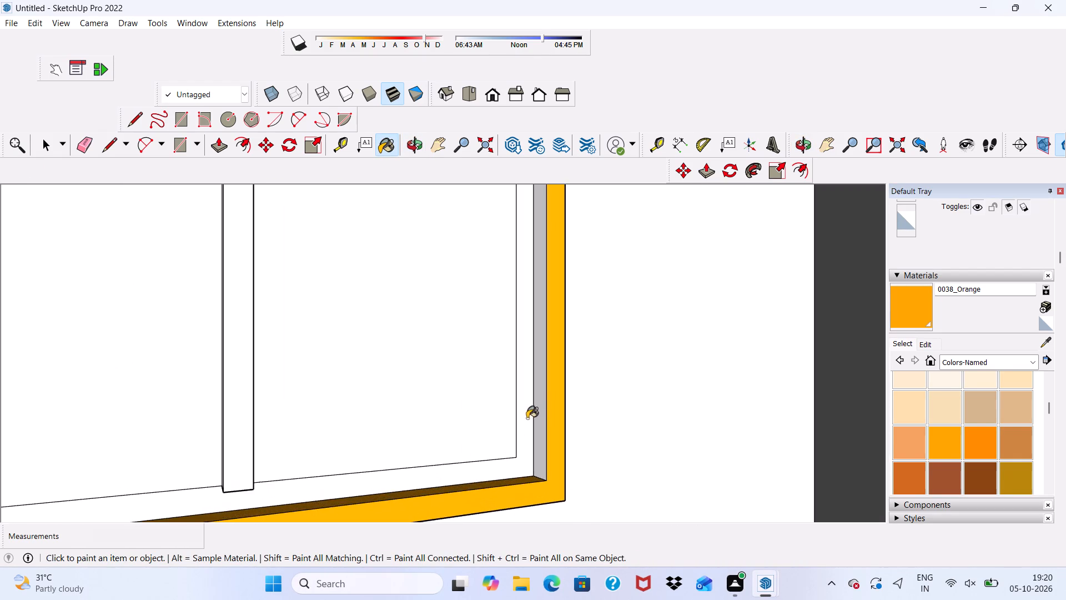
pyautogui.click(535, 415)
# Paint the outer frame's remaining inner side face, nearest the building corner, and its inner top face with 0038_Orange.
pyautogui.scroll(-9, 529, 398)
pyautogui.moveTo(482, 401); pyautogui.dragTo(319, 439, button='middle')
pyautogui.scroll(4, 199, 331)
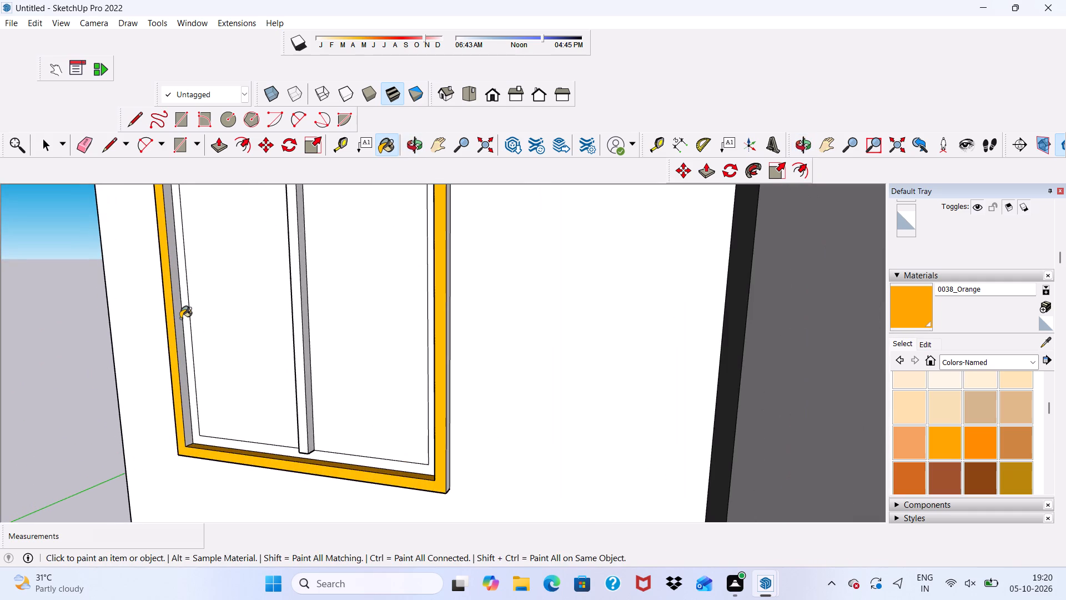
pyautogui.click(172, 328)
pyautogui.scroll(-2, 176, 331)
pyautogui.scroll(1, 185, 341)
pyautogui.scroll(-1, 190, 345)
pyautogui.scroll(4, 187, 343)
pyautogui.moveTo(180, 346); pyautogui.dragTo(179, 351)
pyautogui.scroll(-6, 179, 353)
pyautogui.moveTo(220, 378); pyautogui.dragTo(415, 295, button='middle')
pyautogui.scroll(-6, 375, 311)
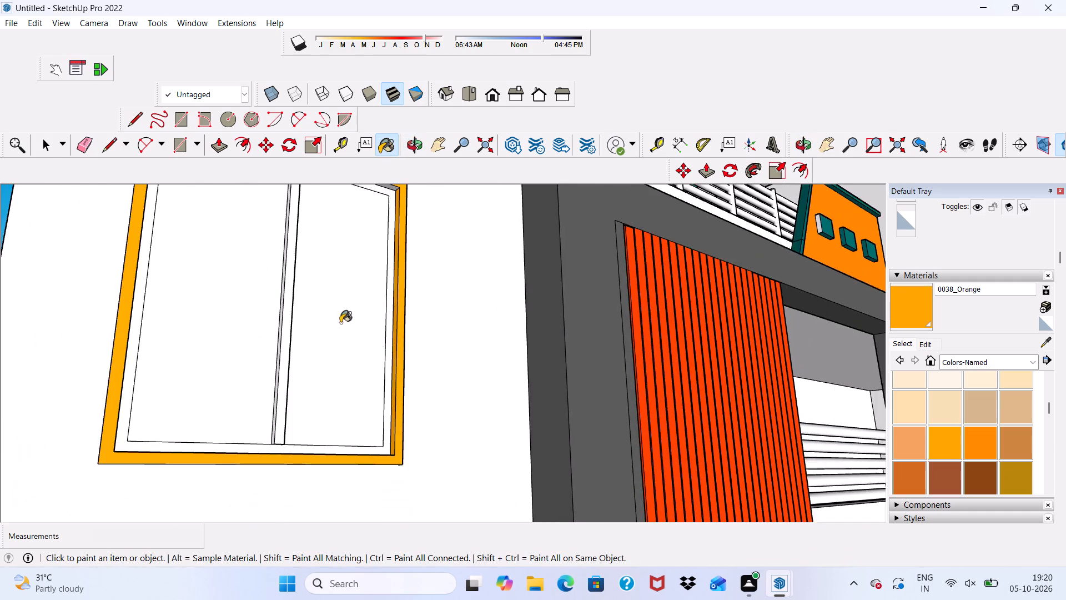
pyautogui.scroll(-2, 340, 323)
pyautogui.scroll(8, 305, 222)
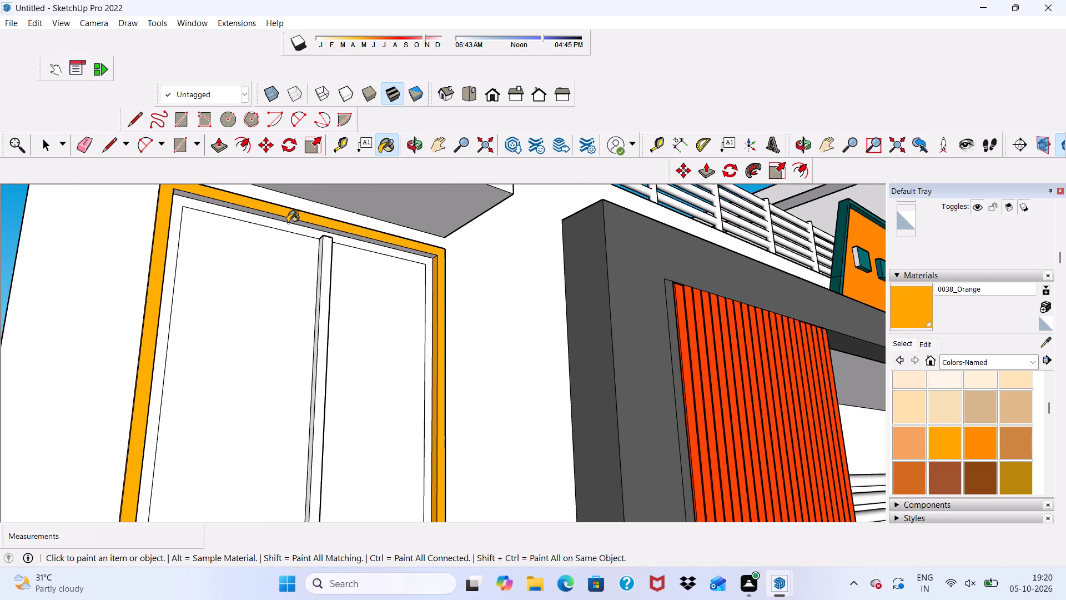
pyautogui.click(288, 223)
# Paint the front face of the same window's recessed inner frame with 0136_Charcoal.
pyautogui.scroll(-4, 316, 239)
pyautogui.scroll(1, 1020, 395)
pyautogui.scroll(1, 958, 404)
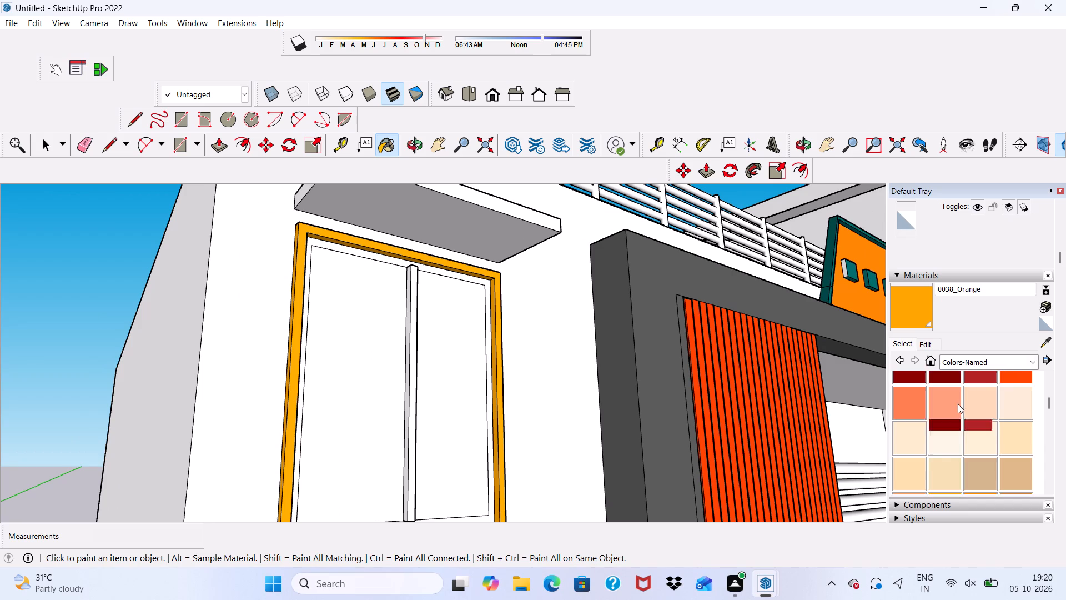
pyautogui.scroll(2, 958, 404)
pyautogui.scroll(-2, 958, 404)
pyautogui.scroll(-1, 1026, 382)
pyautogui.scroll(1, 985, 411)
pyautogui.scroll(-4, 985, 411)
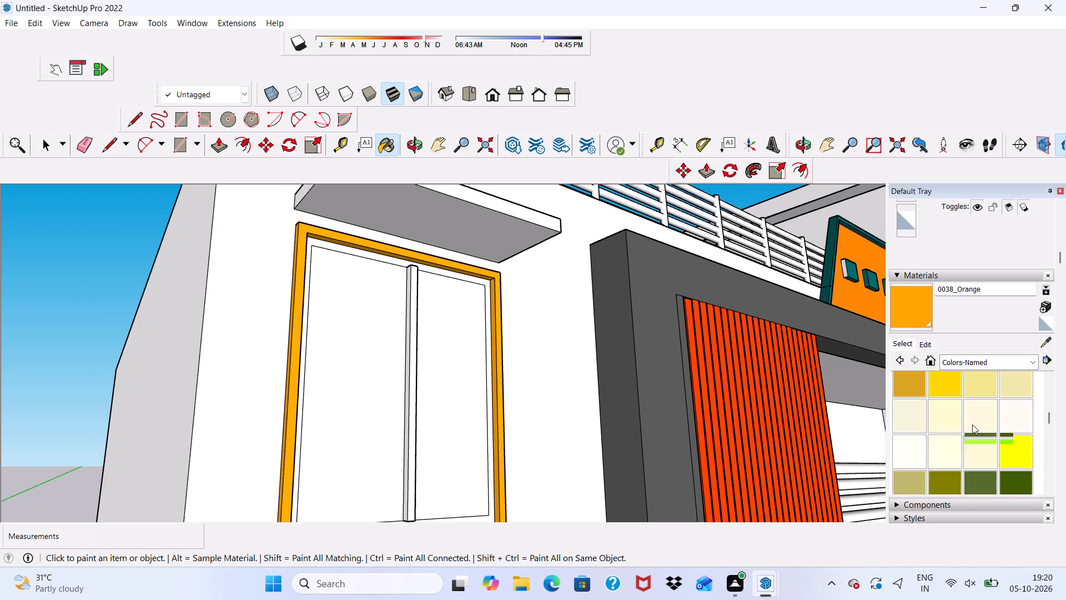
pyautogui.scroll(-9, 972, 424)
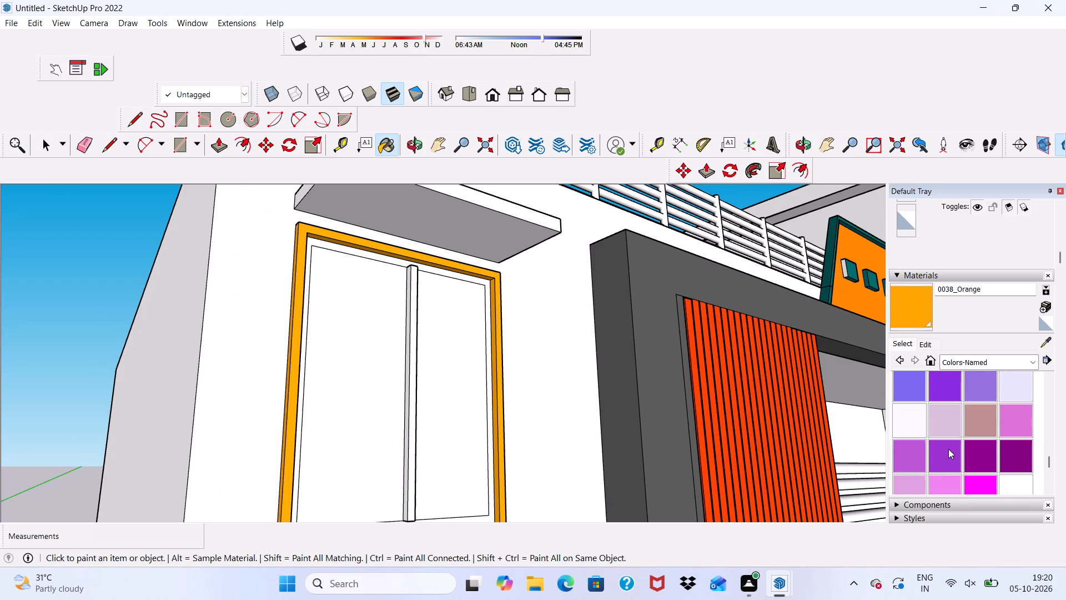
pyautogui.scroll(-2, 942, 444)
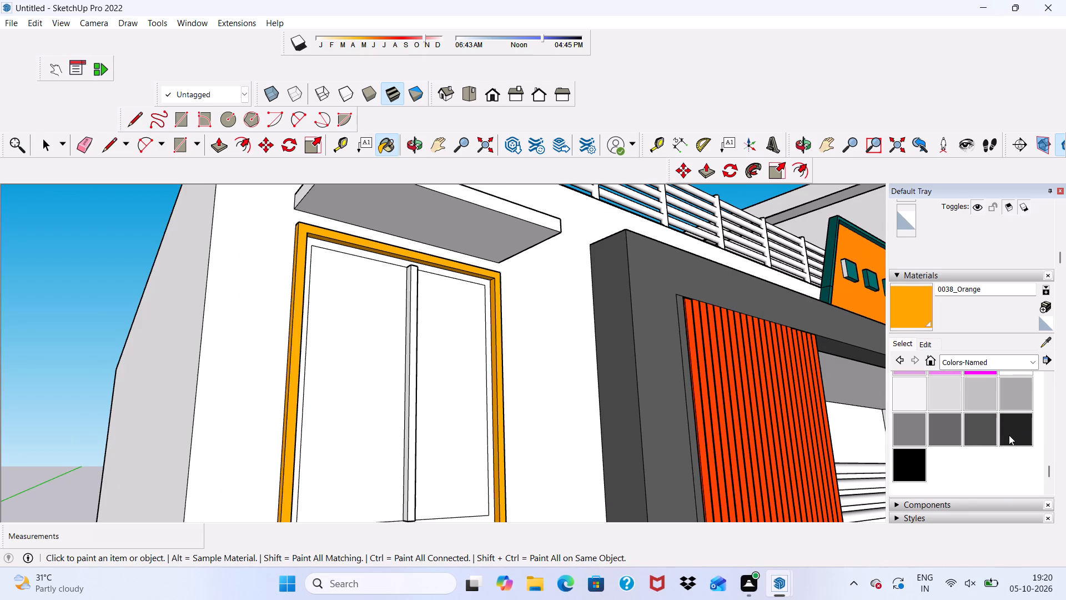
pyautogui.click(1014, 432)
pyautogui.scroll(5, 809, 432)
pyautogui.scroll(-2, 477, 416)
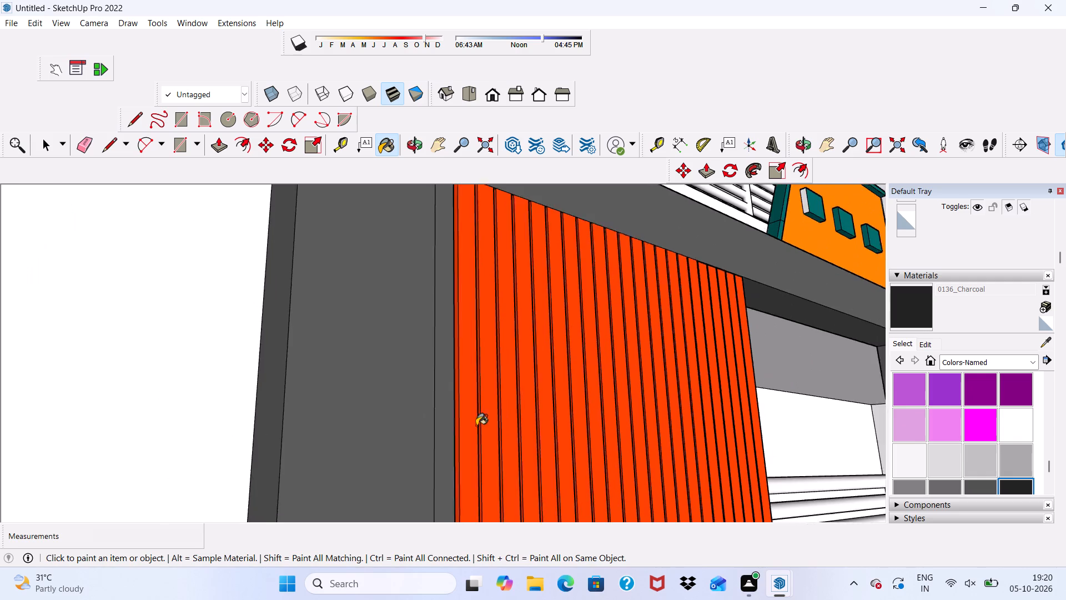
pyautogui.scroll(-13, 476, 426)
pyautogui.scroll(5, 167, 322)
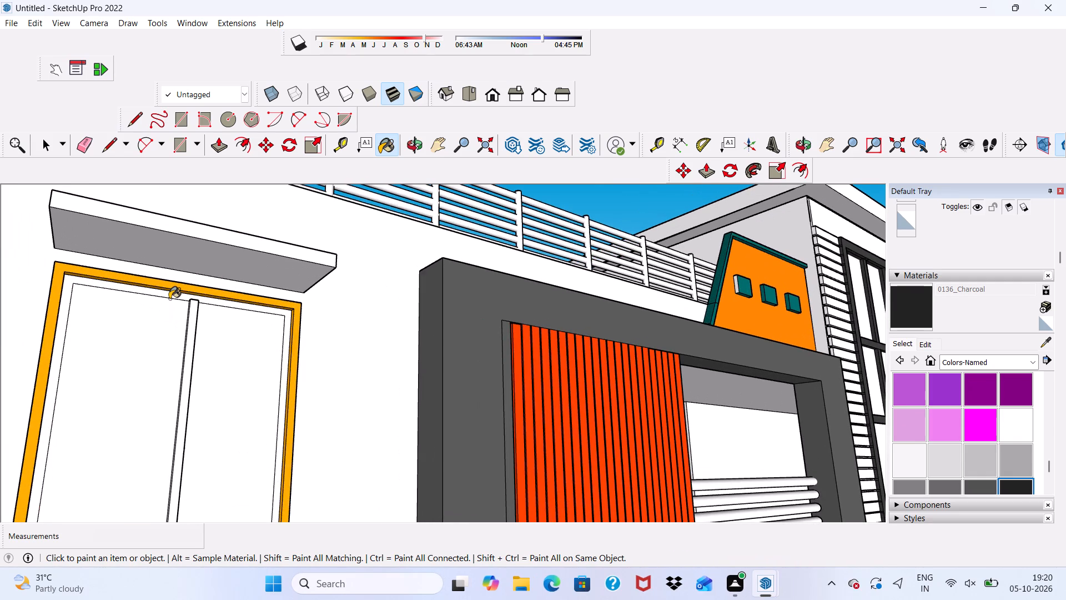
pyautogui.click(169, 299)
pyautogui.scroll(3, 169, 299)
pyautogui.click(178, 294)
pyautogui.scroll(-4, 214, 326)
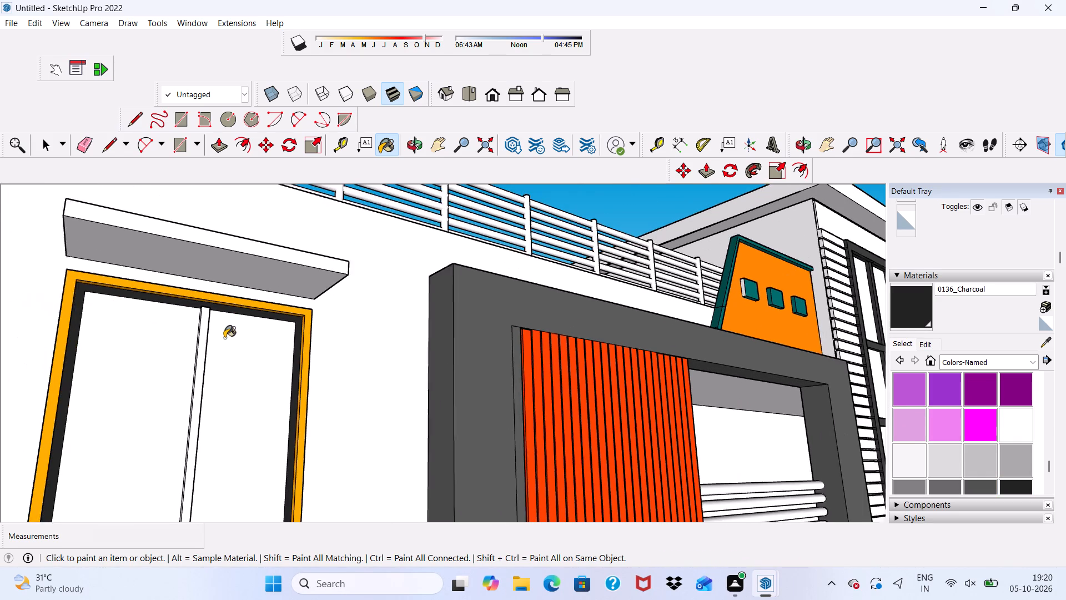
# Paint the front and both side faces of the window's central vertical mullion with 0136_Charcoal.
pyautogui.scroll(8, 174, 346)
pyautogui.scroll(2, 233, 337)
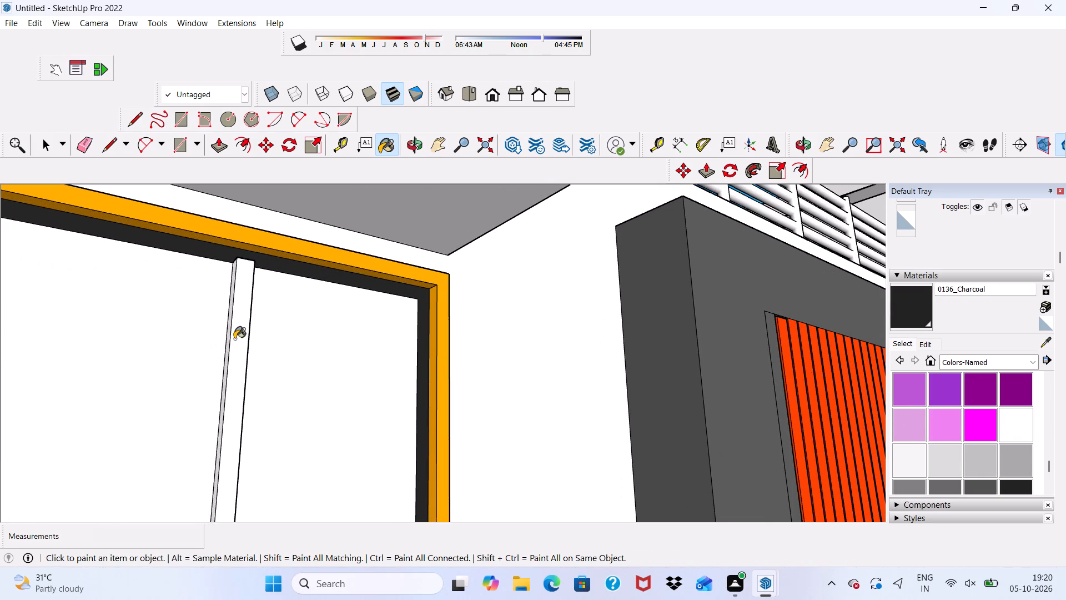
pyautogui.click(234, 339)
pyautogui.moveTo(212, 344); pyautogui.dragTo(273, 376, button='middle')
pyautogui.scroll(3, 298, 373)
pyautogui.click(336, 362)
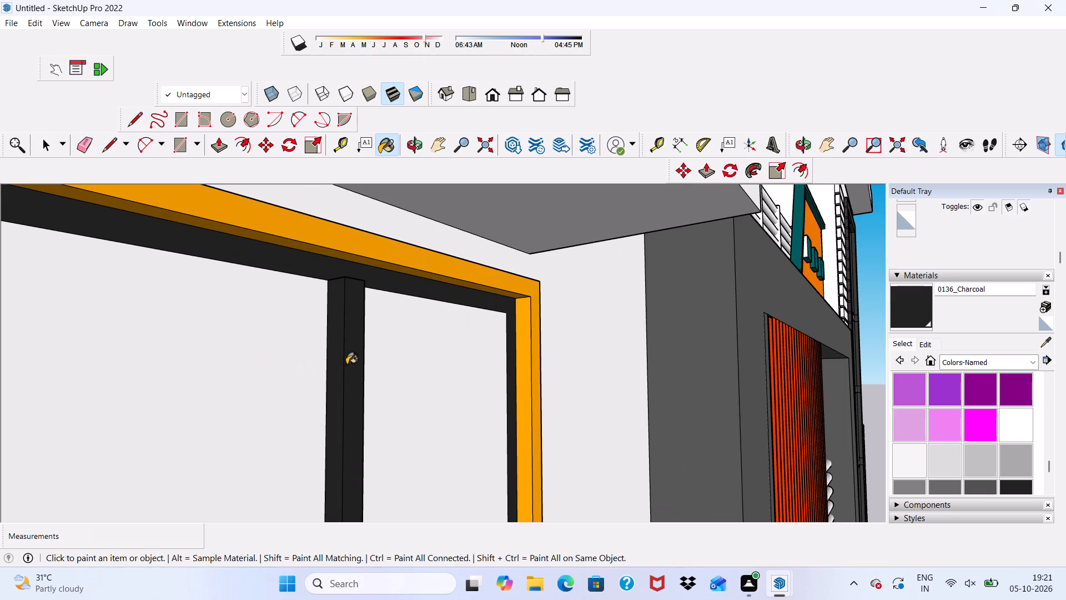
pyautogui.moveTo(346, 366); pyautogui.dragTo(141, 367, button='middle')
pyautogui.scroll(7, 298, 392)
pyautogui.click(313, 364)
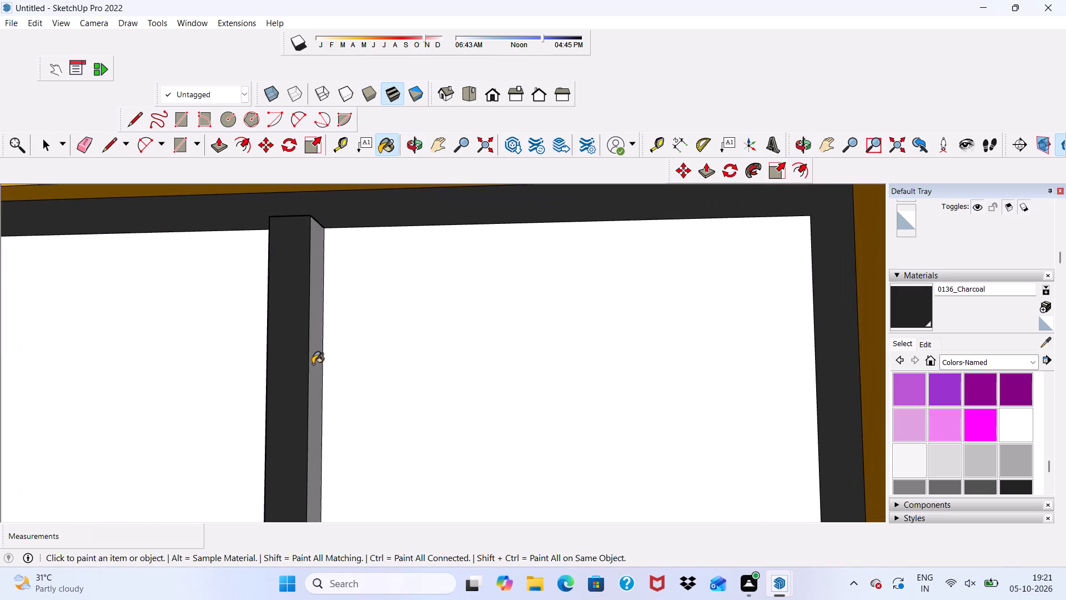
pyautogui.scroll(-12, 313, 364)
pyautogui.scroll(1, 307, 313)
pyautogui.scroll(-11, 317, 313)
pyautogui.moveTo(380, 304); pyautogui.dragTo(413, 434, button='middle')
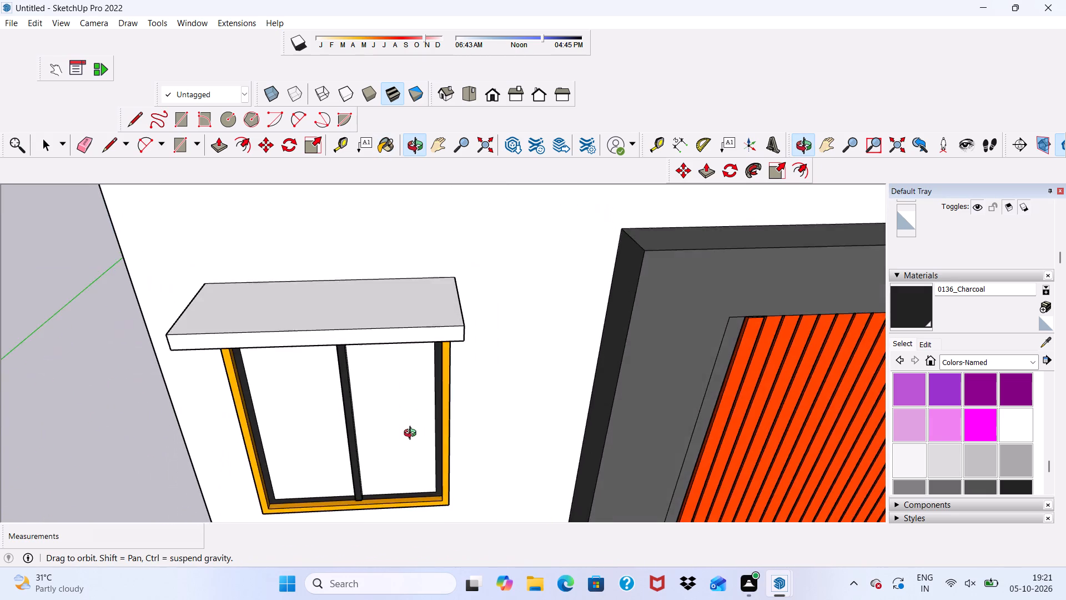
pyautogui.moveTo(413, 434); pyautogui.dragTo(336, 313, button='middle')
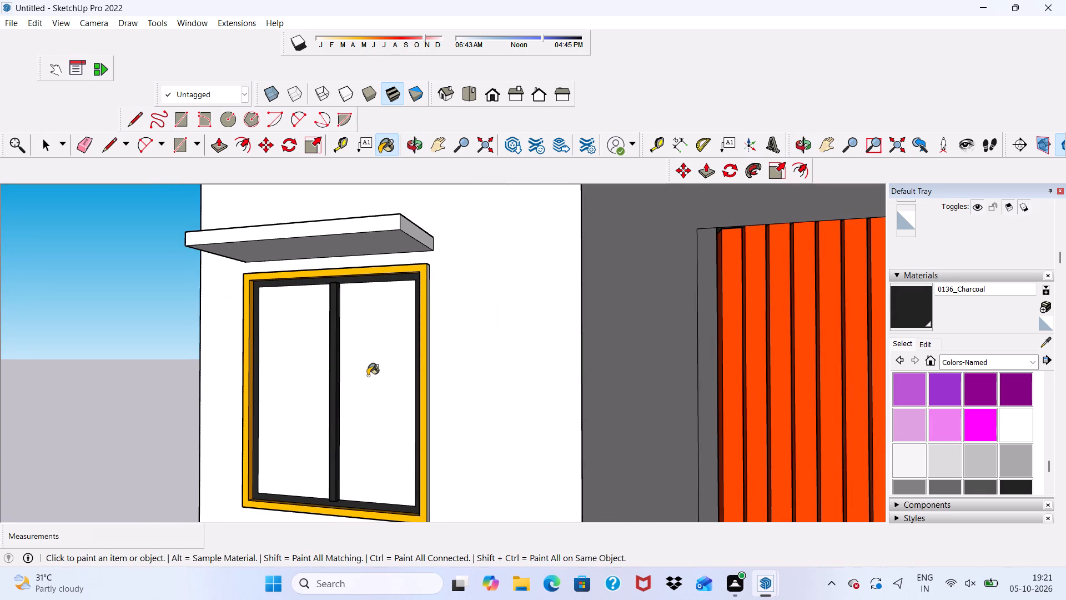
# Paint the top and front faces of the sunshade slab above the upper-floor window with 0135_DarkGray.
pyautogui.scroll(2, 886, 327)
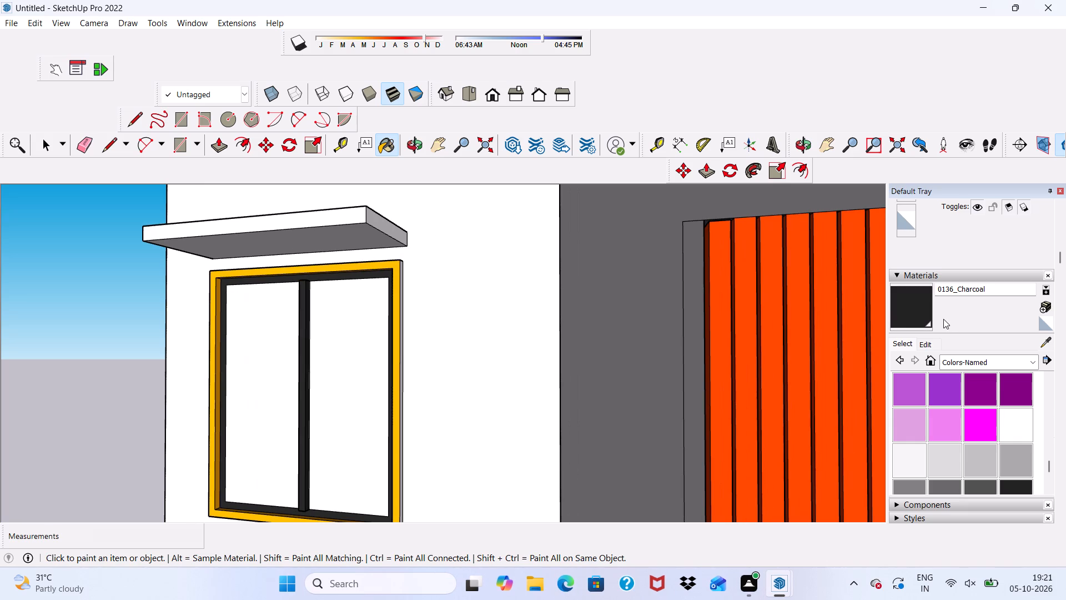
pyautogui.scroll(15, 943, 319)
pyautogui.scroll(-4, 967, 383)
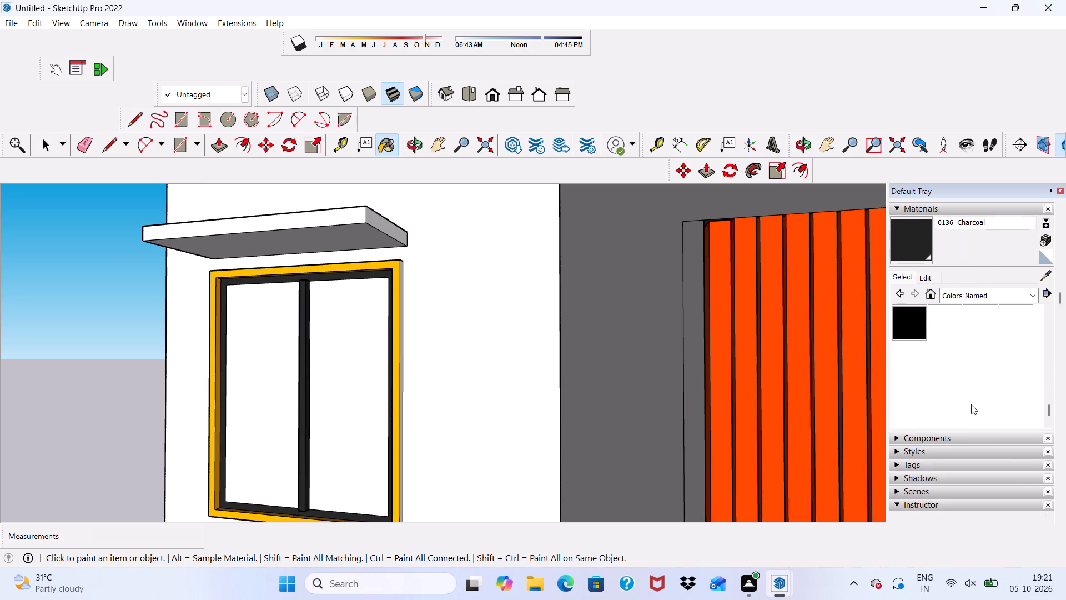
pyautogui.scroll(-2, 971, 404)
pyautogui.scroll(2, 945, 312)
pyautogui.scroll(-1, 974, 312)
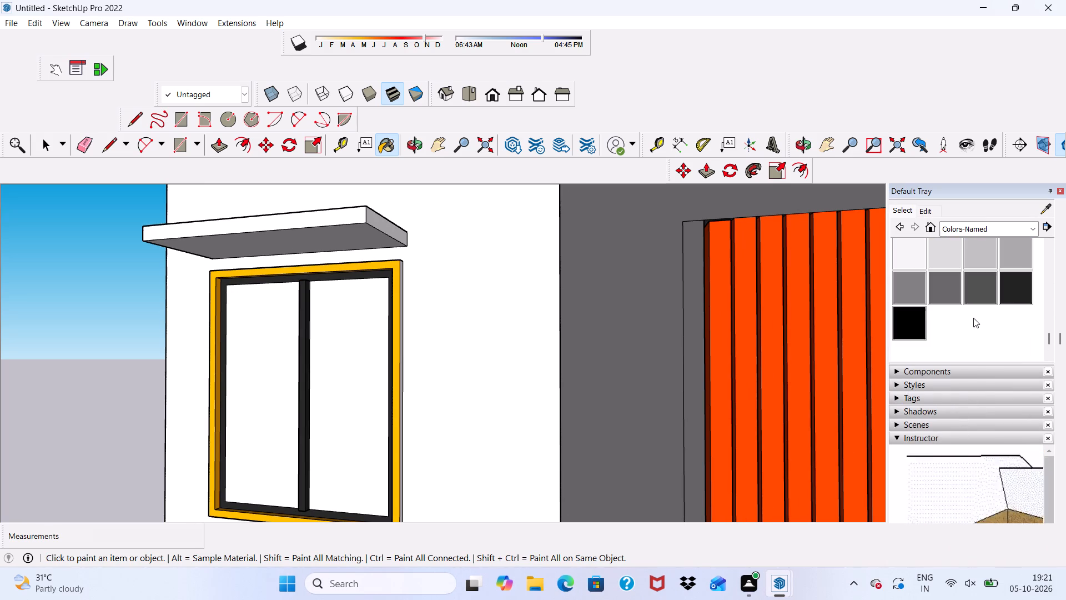
pyautogui.click(976, 288)
pyautogui.scroll(3, 372, 290)
pyautogui.scroll(-3, 330, 217)
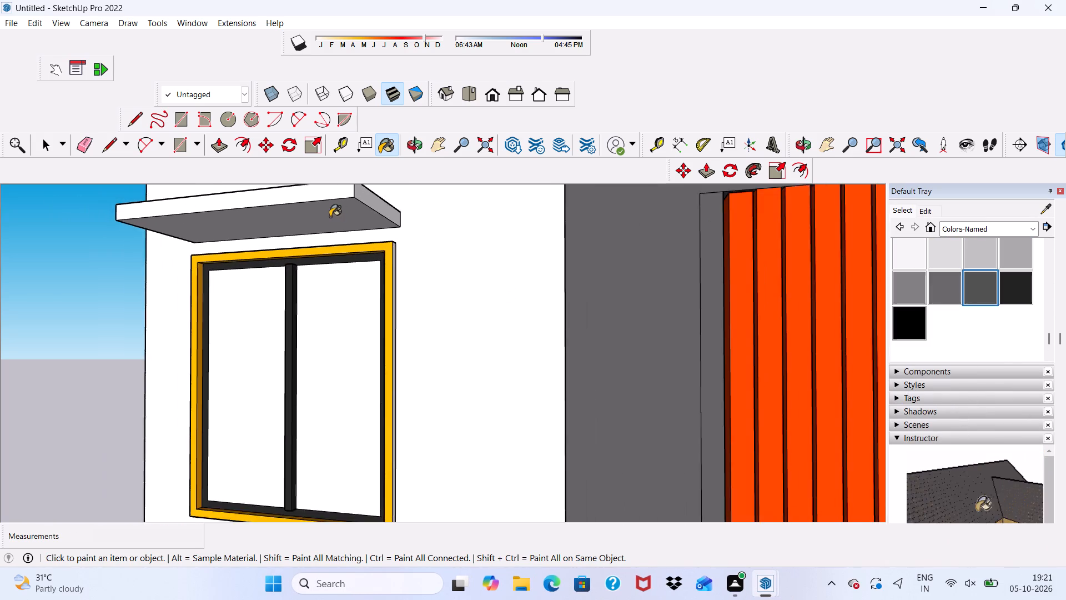
pyautogui.moveTo(336, 221); pyautogui.dragTo(389, 316, button='middle')
pyautogui.click(305, 237)
pyautogui.click(310, 248)
# Paint both end faces of the window's sunshade slab with 0135_DarkGray.
pyautogui.scroll(3, 428, 249)
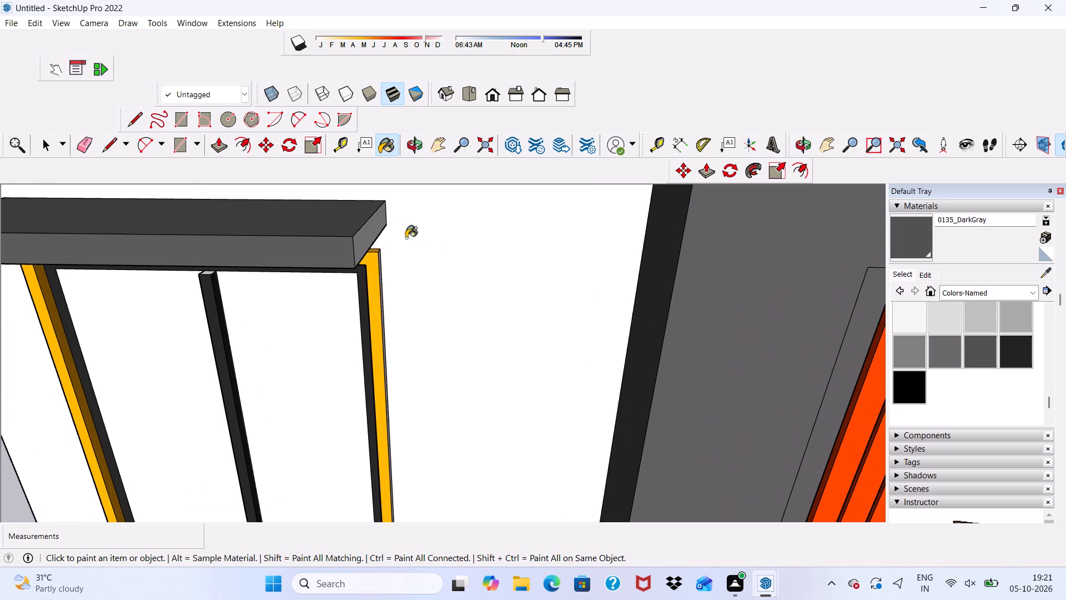
pyautogui.click(364, 239)
pyautogui.scroll(-6, 310, 250)
pyautogui.moveTo(257, 245); pyautogui.dragTo(485, 229, button='middle')
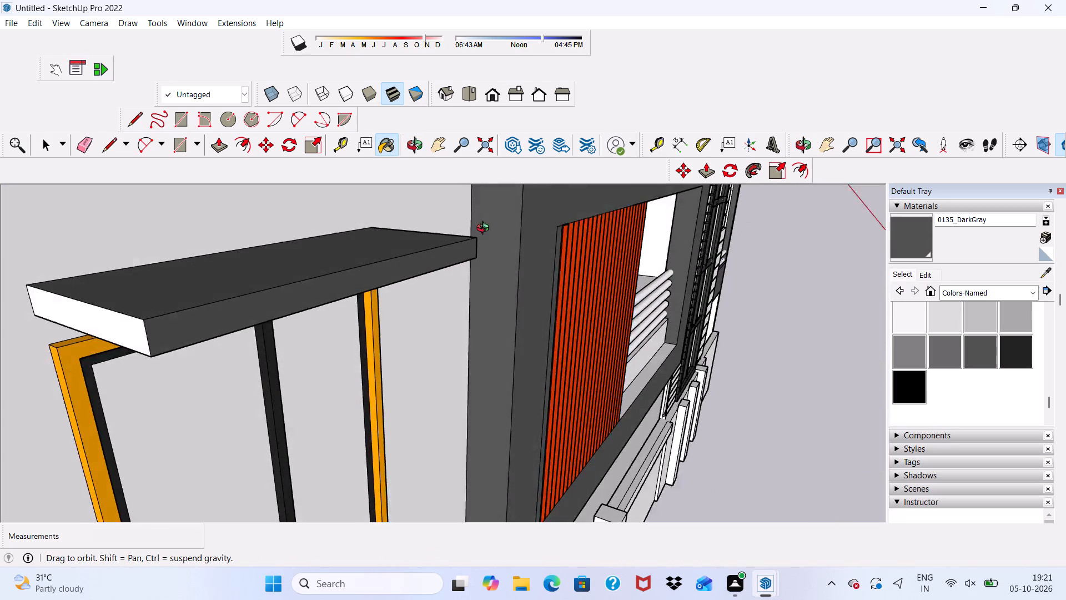
pyautogui.moveTo(485, 229); pyautogui.dragTo(492, 229, button='middle')
pyautogui.click(130, 326)
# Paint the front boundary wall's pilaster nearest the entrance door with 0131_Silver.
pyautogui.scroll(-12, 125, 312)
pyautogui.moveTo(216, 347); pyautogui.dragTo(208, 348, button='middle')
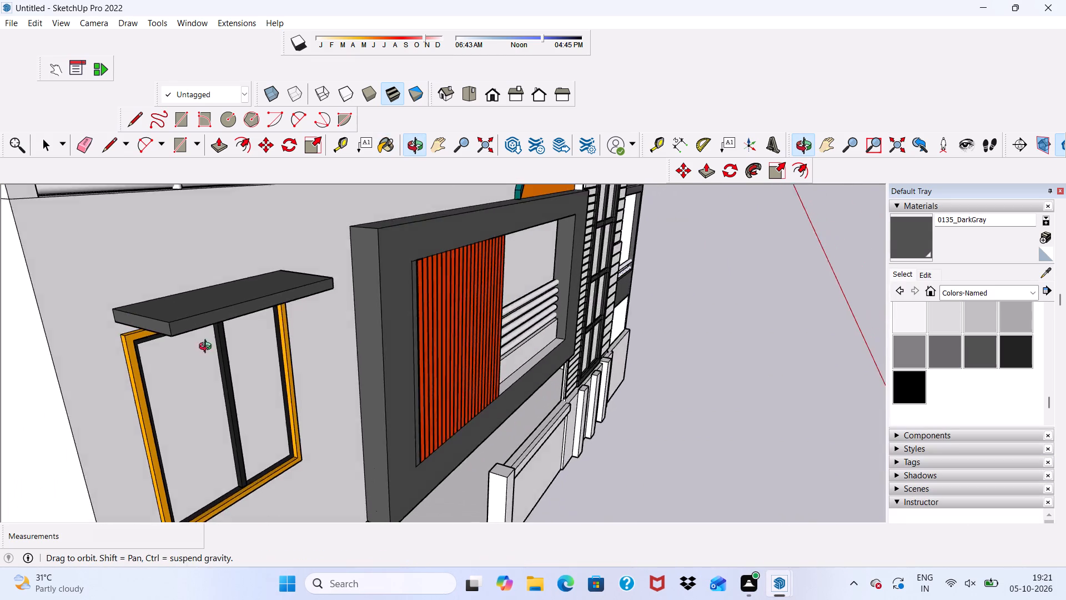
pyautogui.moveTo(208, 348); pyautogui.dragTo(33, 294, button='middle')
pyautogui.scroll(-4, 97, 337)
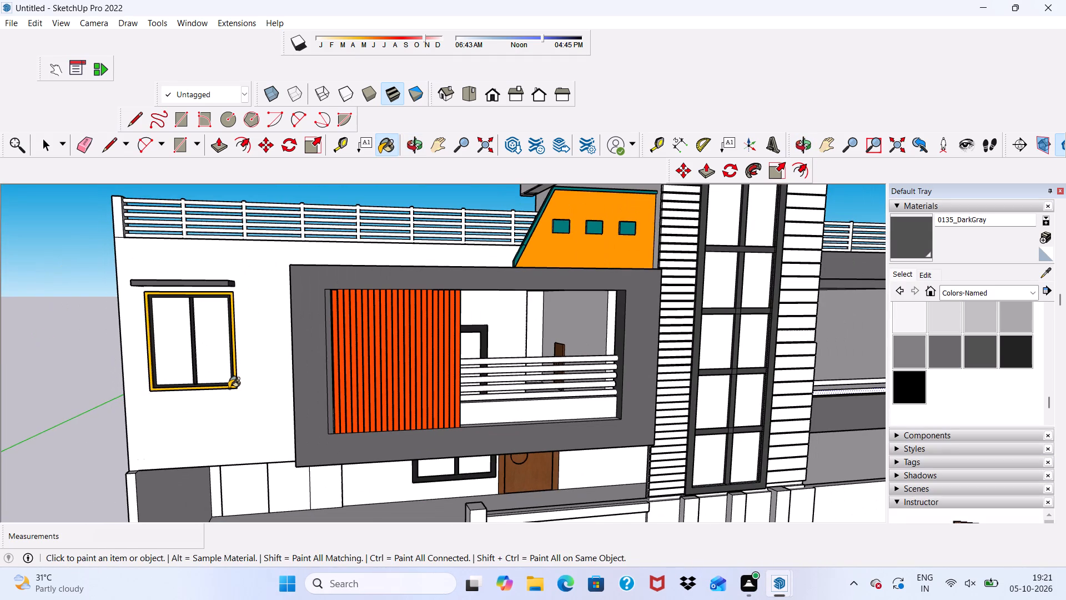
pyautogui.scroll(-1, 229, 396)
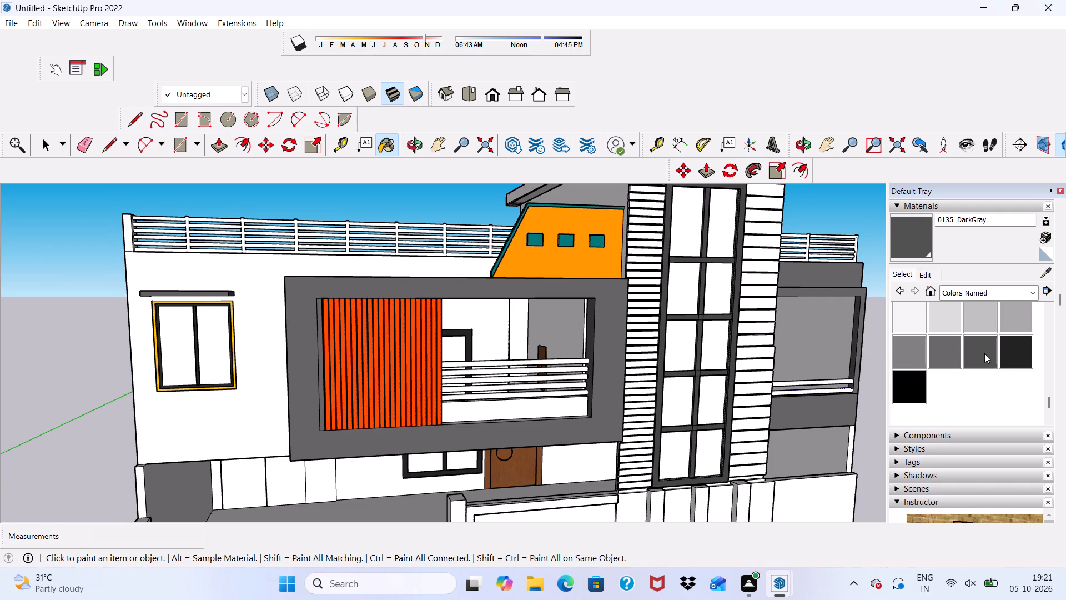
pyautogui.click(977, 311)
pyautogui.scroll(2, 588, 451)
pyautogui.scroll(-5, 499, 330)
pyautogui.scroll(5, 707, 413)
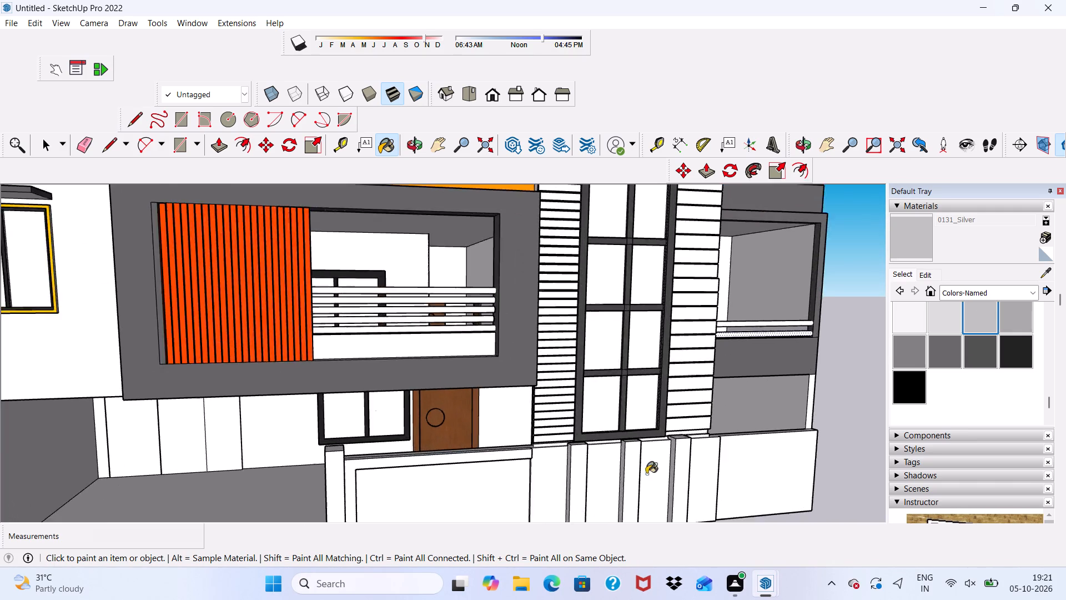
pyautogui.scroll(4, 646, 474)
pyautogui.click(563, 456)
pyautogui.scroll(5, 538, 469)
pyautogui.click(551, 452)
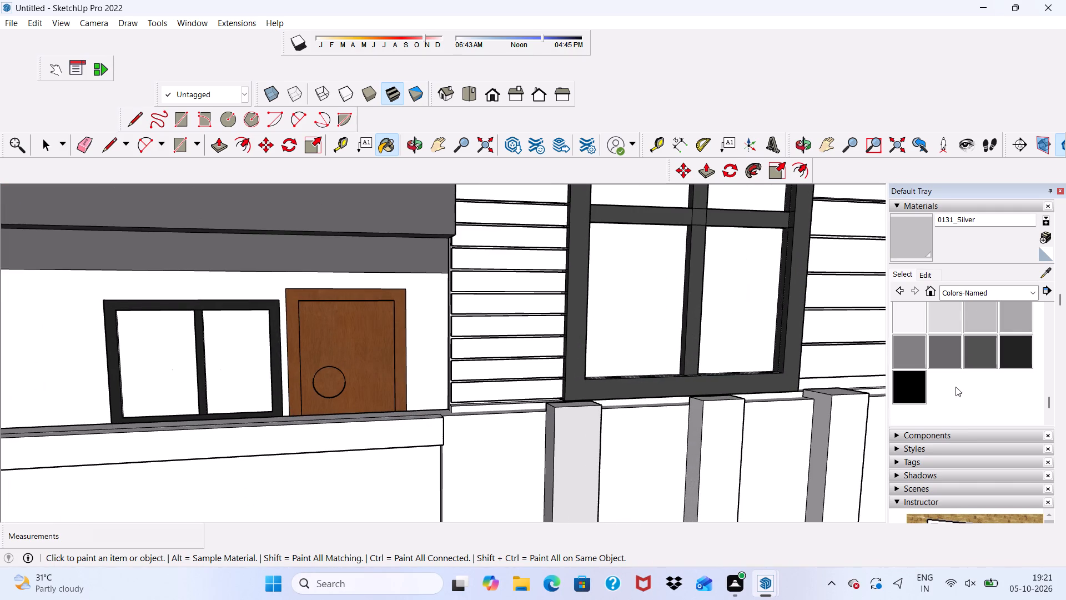
# Paint the front, top and both side faces of the boundary wall pilaster nearest the entrance door with 0132_LightGray.
pyautogui.click(1005, 326)
pyautogui.scroll(3, 642, 526)
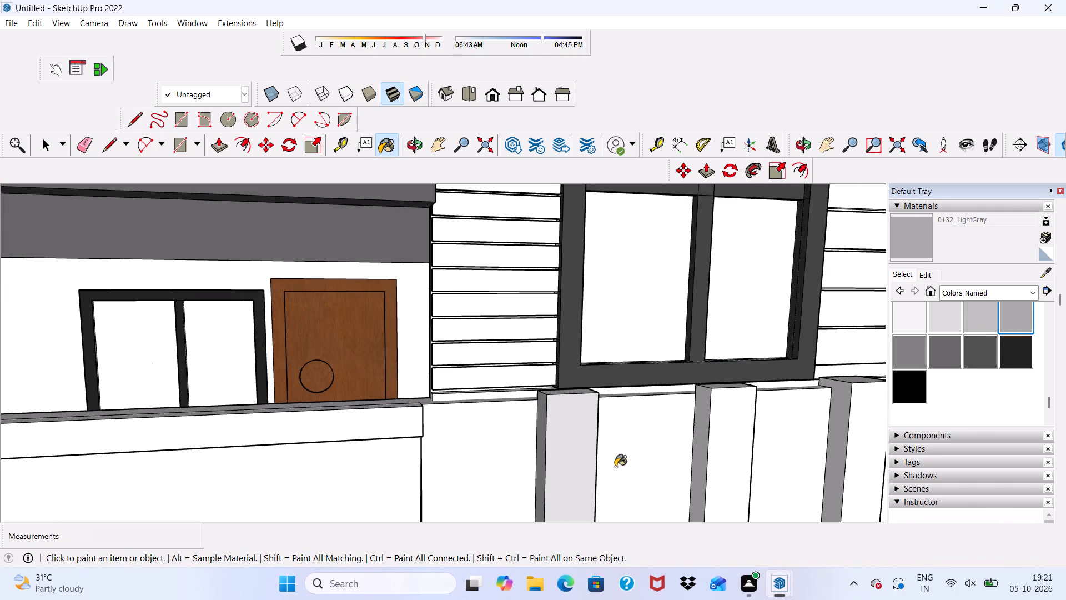
pyautogui.click(543, 454)
pyautogui.scroll(2, 576, 454)
pyautogui.click(531, 437)
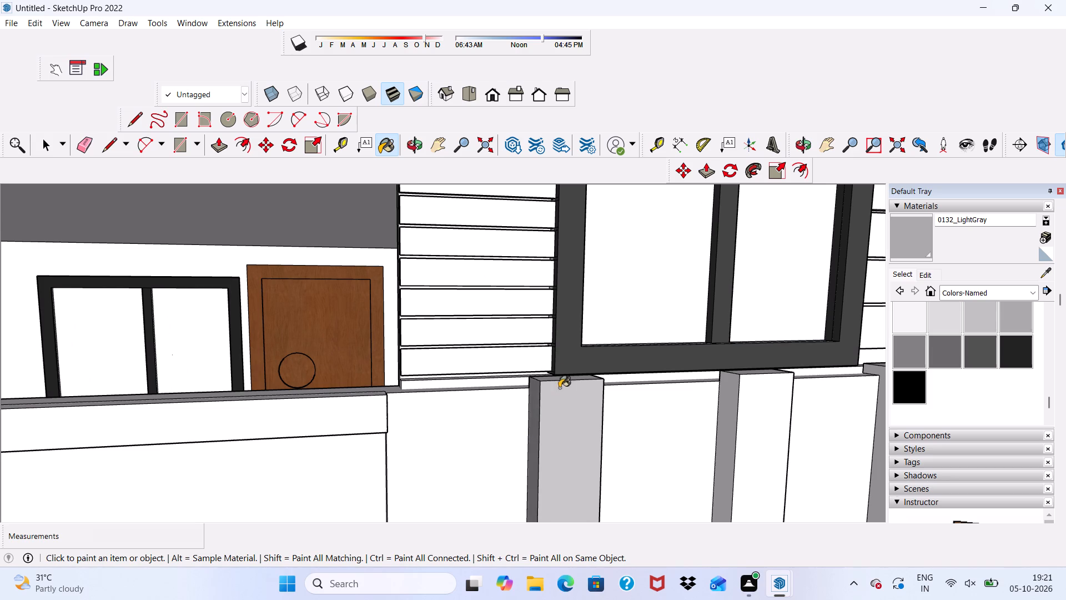
pyautogui.scroll(1, 557, 377)
pyautogui.click(559, 378)
pyautogui.scroll(3, 552, 389)
pyautogui.scroll(-7, 594, 431)
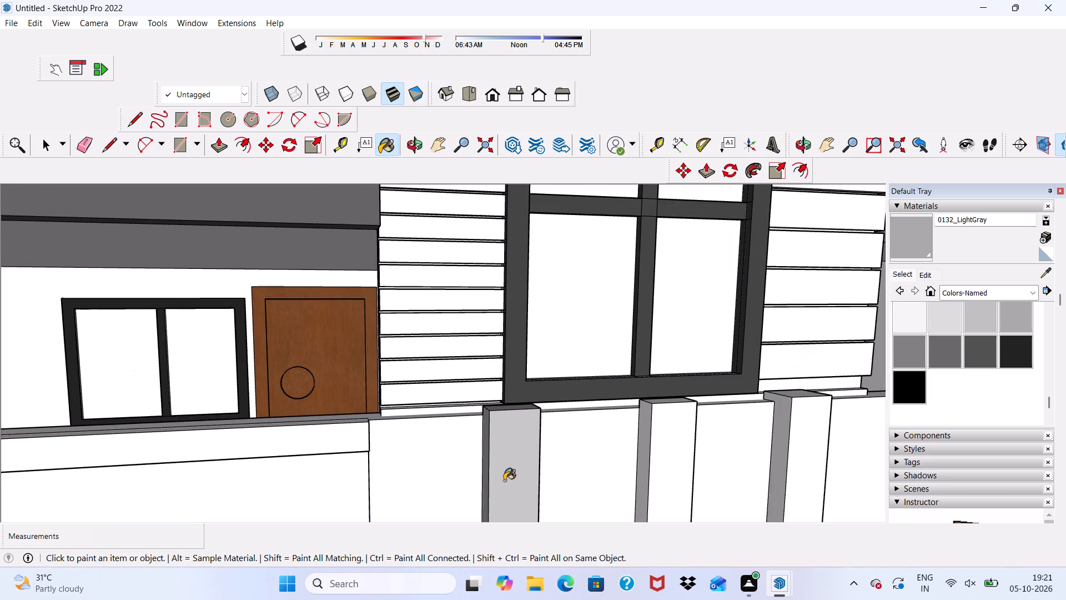
pyautogui.moveTo(435, 447); pyautogui.dragTo(185, 442, button='middle')
pyautogui.scroll(3, 400, 490)
pyautogui.click(437, 447)
# Paint the front, top and both side faces of the boundary wall's middle pilaster with 0132_LightGray.
pyautogui.scroll(-2, 341, 416)
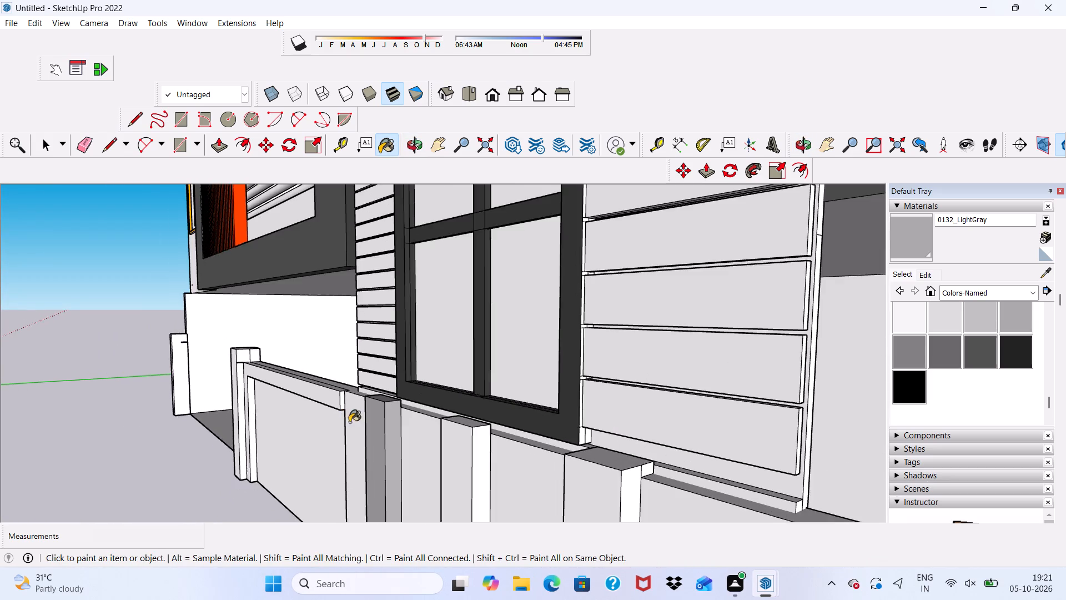
pyautogui.scroll(-5, 349, 422)
pyautogui.scroll(1, 427, 422)
pyautogui.scroll(-1, 484, 427)
pyautogui.click(458, 460)
pyautogui.scroll(3, 462, 460)
pyautogui.click(466, 456)
pyautogui.scroll(3, 450, 430)
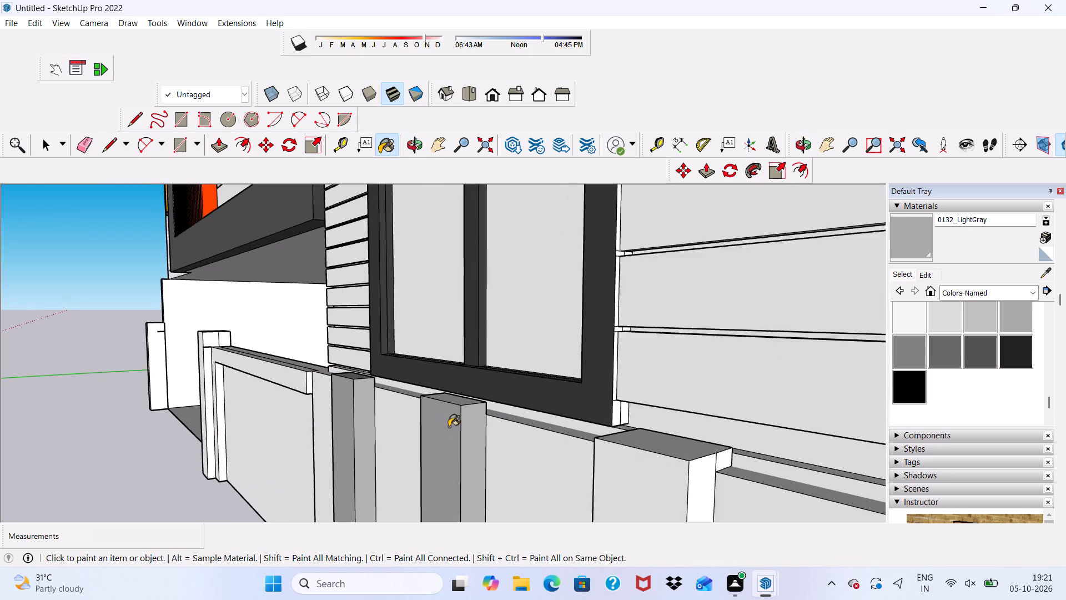
pyautogui.click(447, 400)
pyautogui.moveTo(416, 427); pyautogui.dragTo(594, 426, button='middle')
pyautogui.scroll(4, 577, 433)
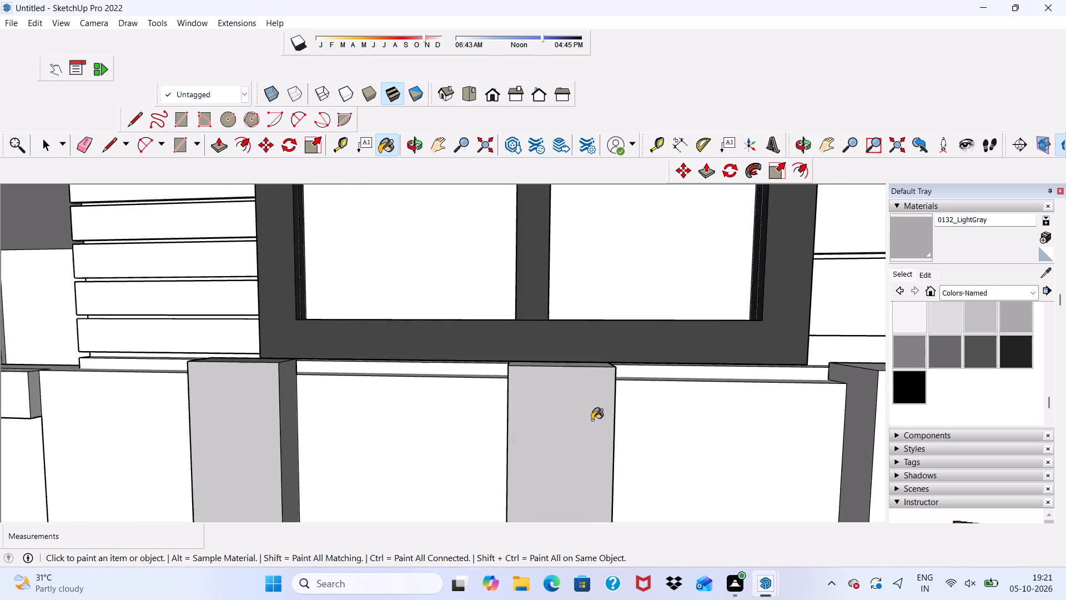
pyautogui.scroll(-1, 592, 420)
pyautogui.moveTo(592, 420); pyautogui.dragTo(722, 414, button='middle')
pyautogui.scroll(3, 549, 425)
pyautogui.click(531, 413)
# Paint the third boundary wall pilaster's front, top and side faces with 0132_LightGray, including the side portion above the wall.
pyautogui.scroll(-9, 367, 418)
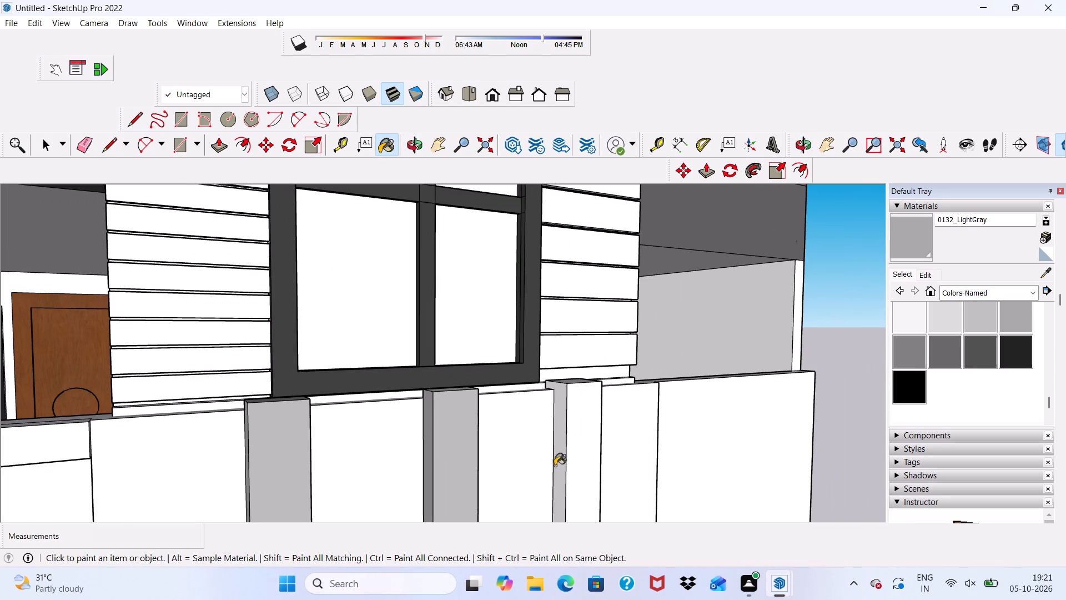
pyautogui.click(589, 438)
pyautogui.scroll(4, 569, 441)
pyautogui.click(566, 426)
pyautogui.scroll(4, 563, 391)
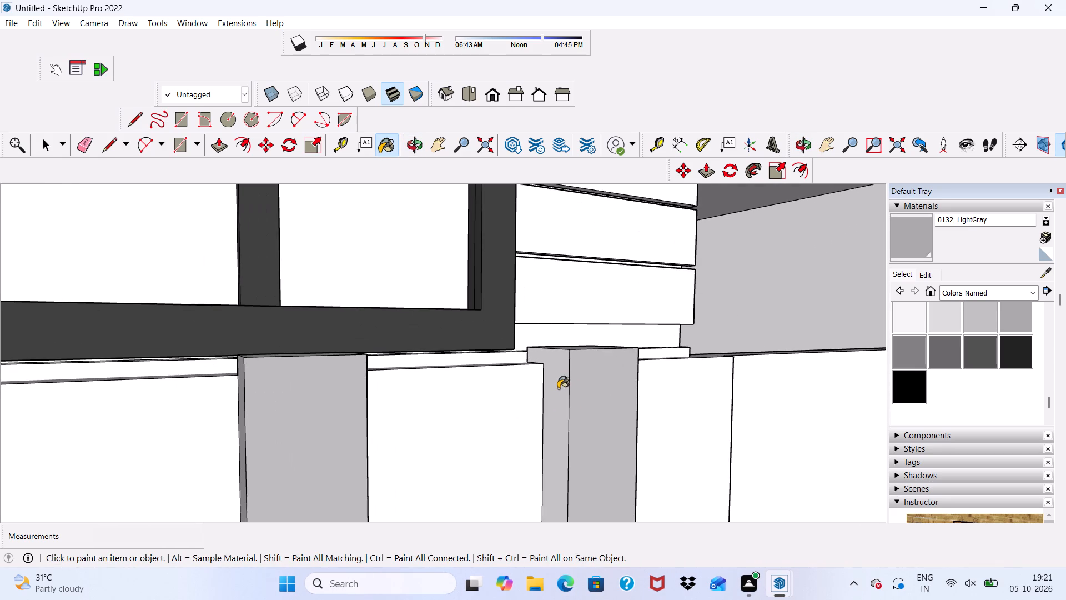
pyautogui.click(557, 389)
pyautogui.scroll(-1, 572, 352)
pyautogui.moveTo(573, 352); pyautogui.dragTo(497, 416, button='middle')
pyautogui.middleClick(497, 416)
pyautogui.scroll(3, 587, 380)
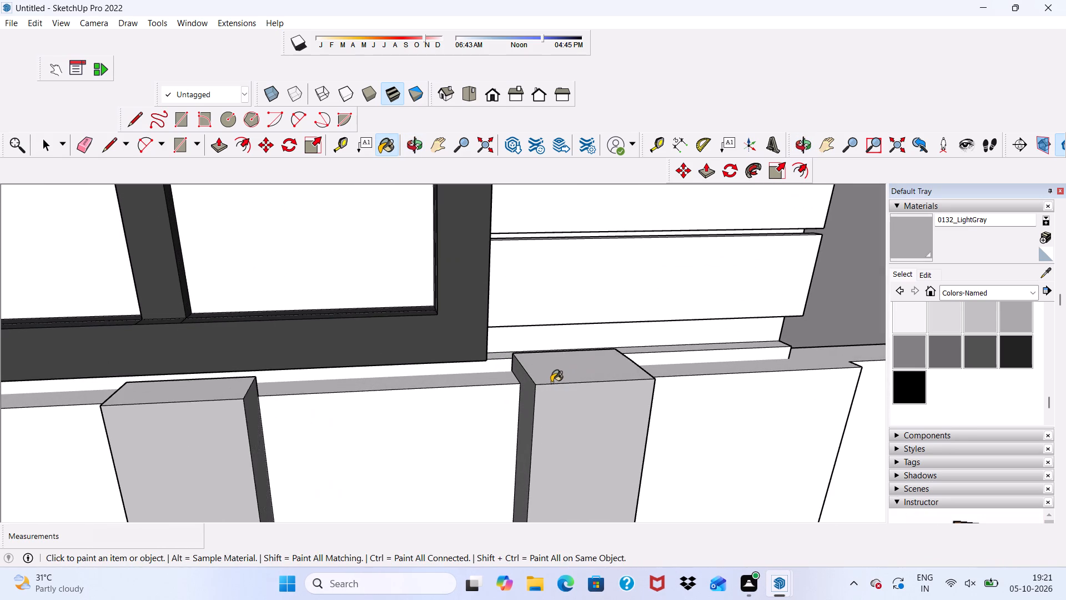
pyautogui.click(558, 374)
pyautogui.scroll(-1, 559, 421)
pyautogui.moveTo(556, 433); pyautogui.dragTo(274, 347, button='middle')
pyautogui.click(459, 410)
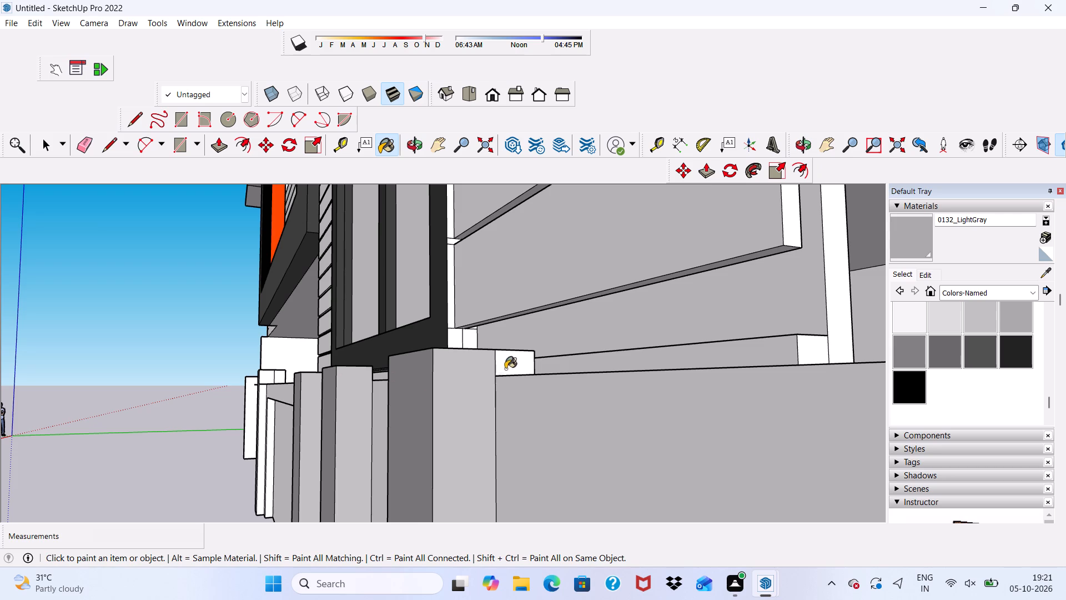
pyautogui.click(506, 361)
# Examine the painted front elevation and boundary wall as a whole from the front.
pyautogui.scroll(-2, 385, 372)
pyautogui.scroll(1, 379, 376)
pyautogui.scroll(-1, 378, 377)
pyautogui.moveTo(374, 383); pyautogui.dragTo(522, 394, button='middle')
pyautogui.middleClick(522, 394)
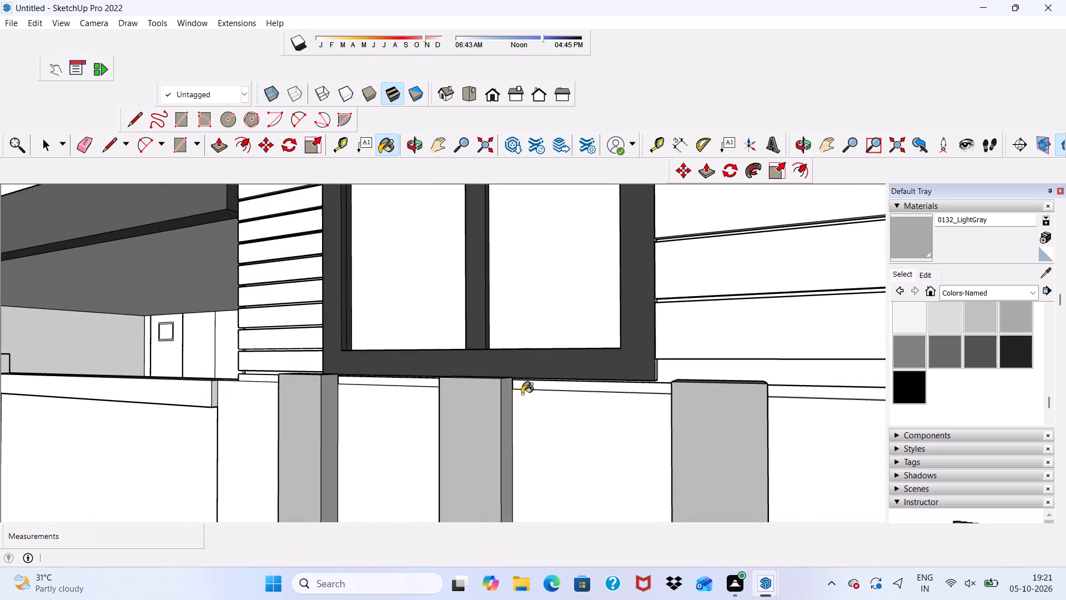
pyautogui.scroll(-16, 520, 394)
pyautogui.moveTo(527, 427); pyautogui.dragTo(565, 422, button='middle')
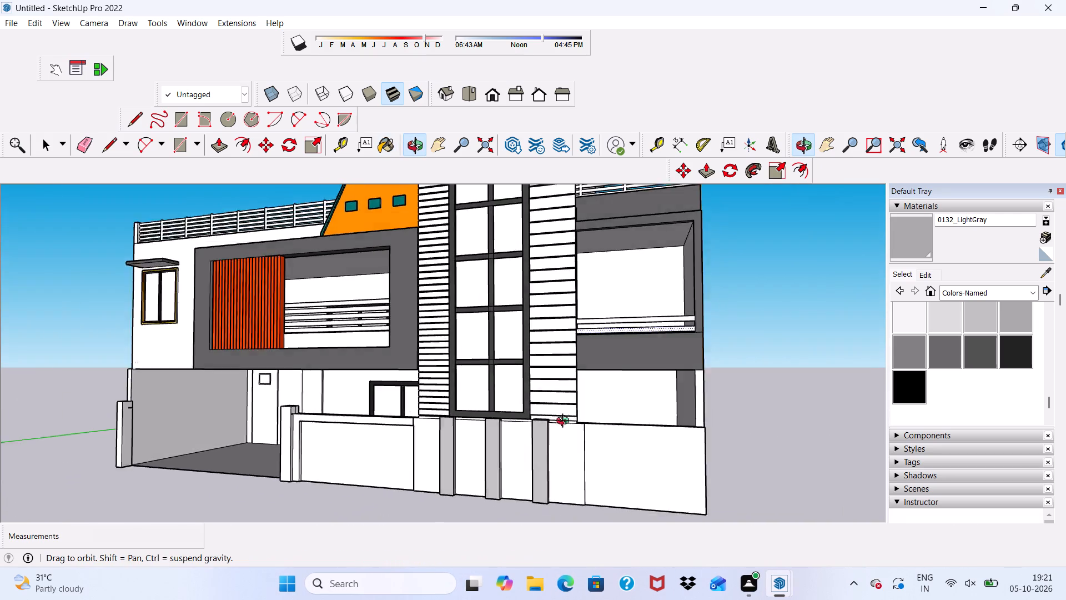
pyautogui.moveTo(565, 422); pyautogui.dragTo(634, 419, button='middle')
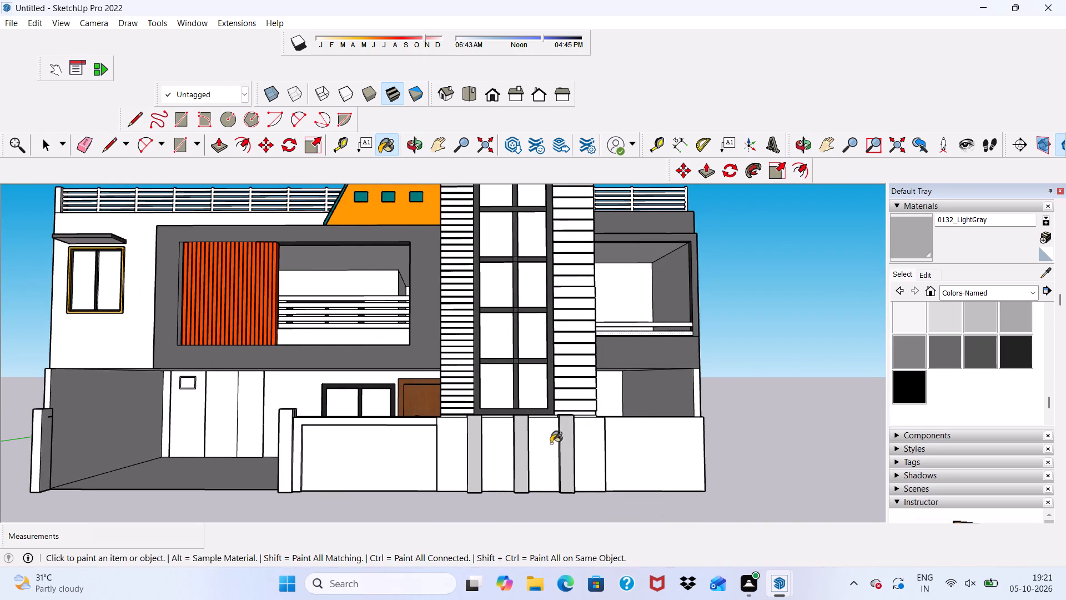
pyautogui.scroll(-1, 545, 452)
pyautogui.scroll(-6, 485, 445)
pyautogui.scroll(4, 492, 461)
pyautogui.scroll(-1, 436, 464)
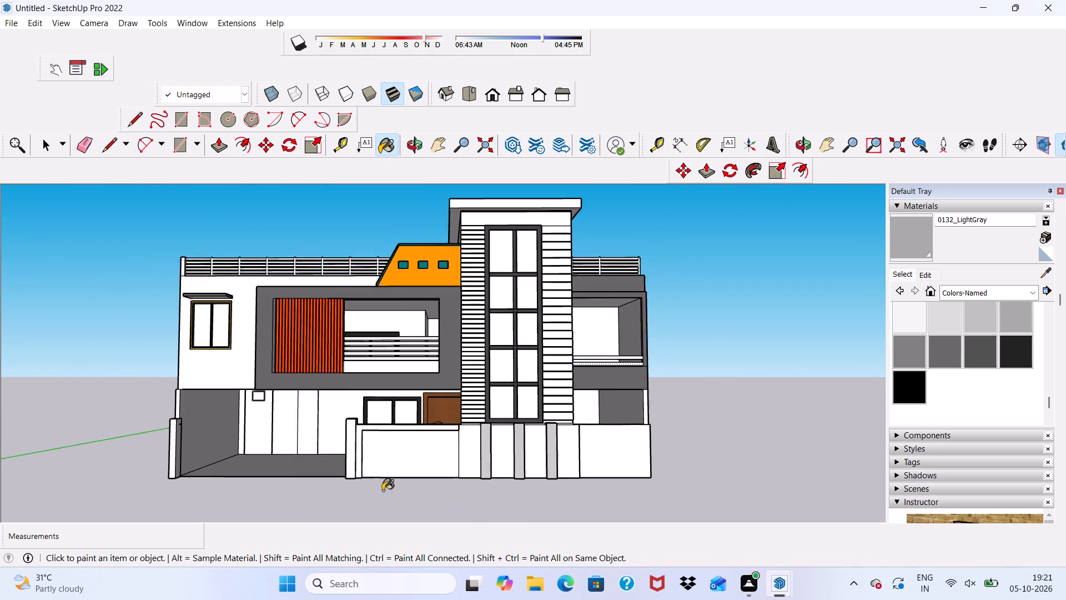
pyautogui.scroll(2, 372, 488)
pyautogui.scroll(3, 277, 412)
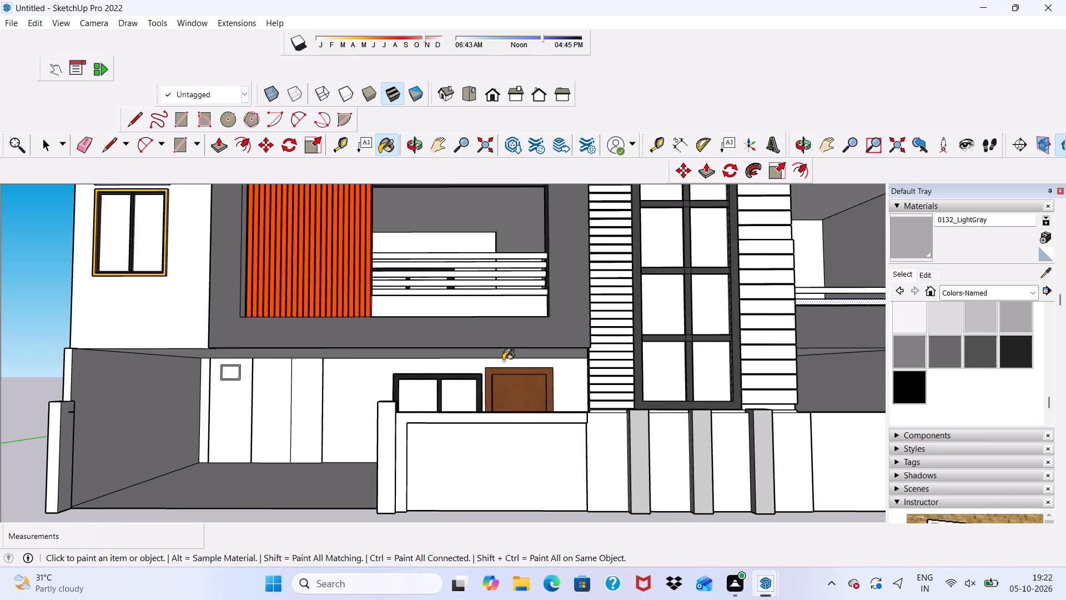
pyautogui.scroll(-1, 401, 326)
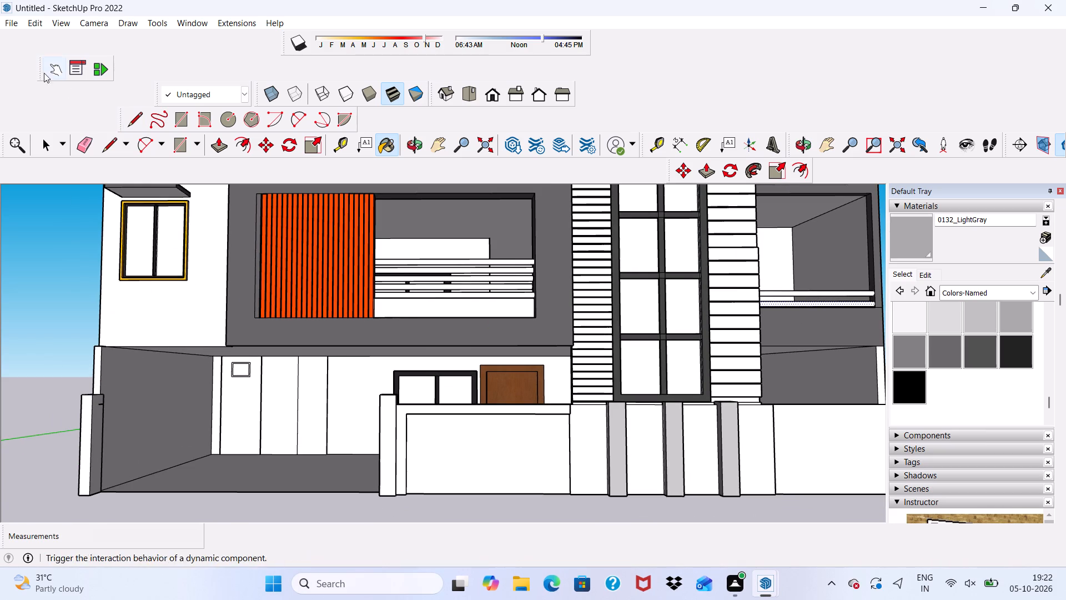
pyautogui.scroll(-5, 486, 338)
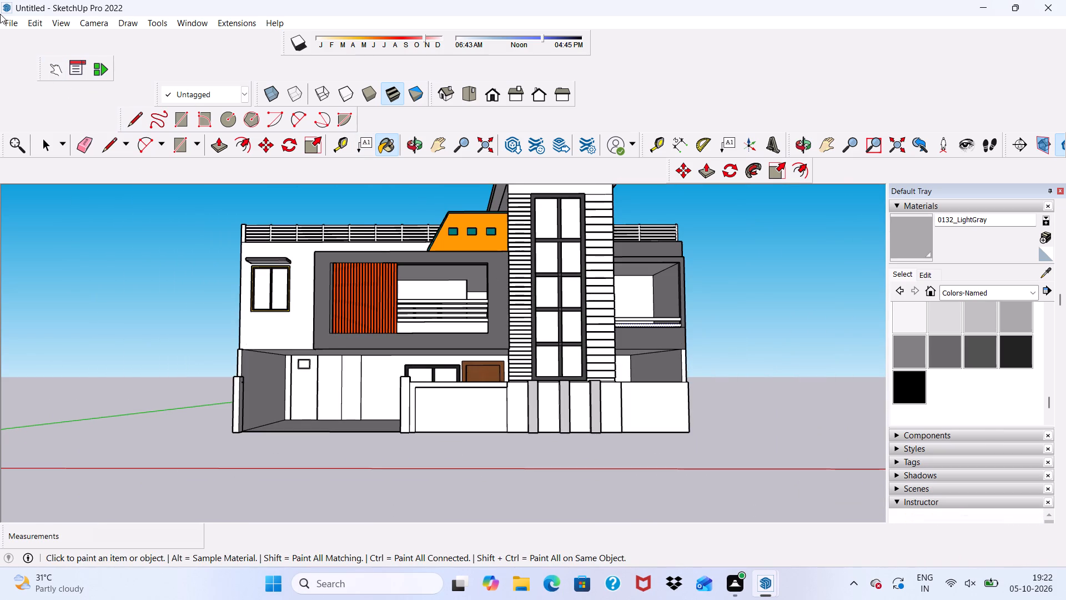
# Import the "gate (1)" SketchUp model from the Downloads folder.
pyautogui.click(7, 22)
pyautogui.scroll(-1, 59, 107)
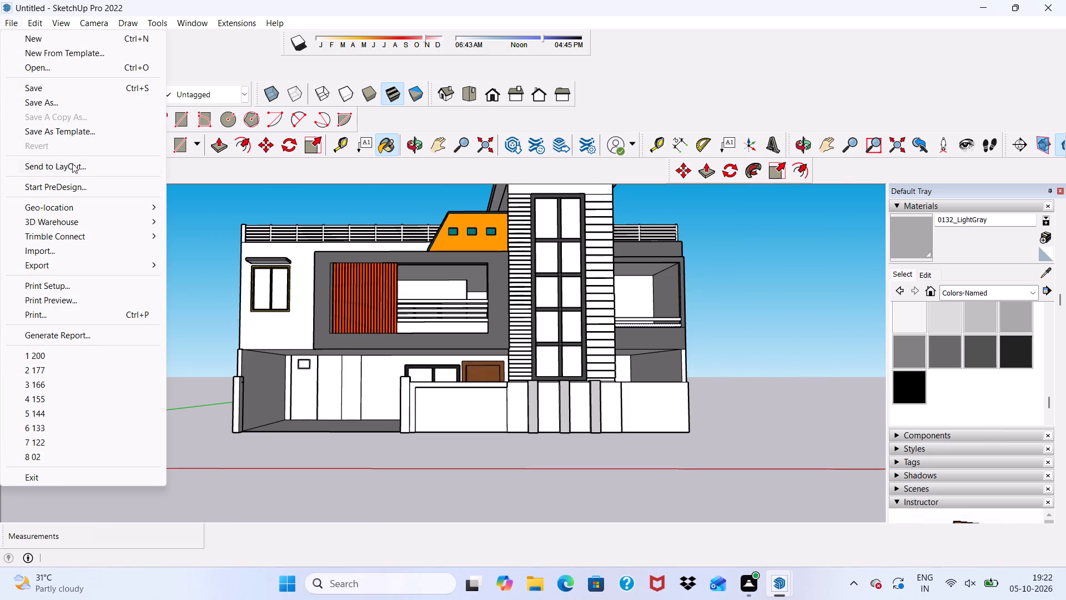
pyautogui.click(56, 252)
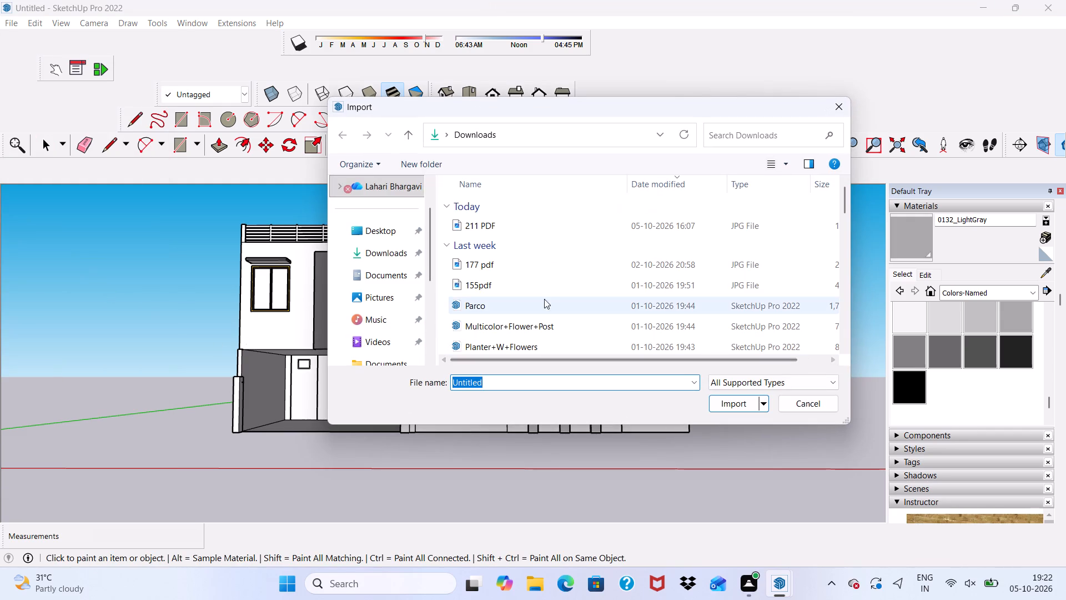
pyautogui.scroll(-2, 534, 289)
pyautogui.scroll(-1, 487, 318)
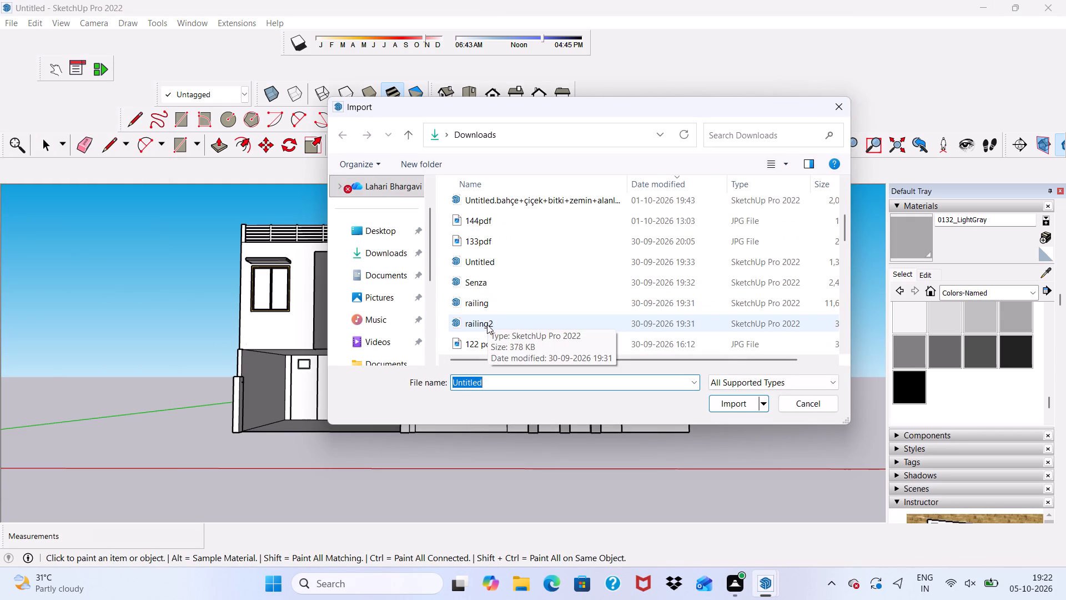
pyautogui.scroll(-2, 490, 317)
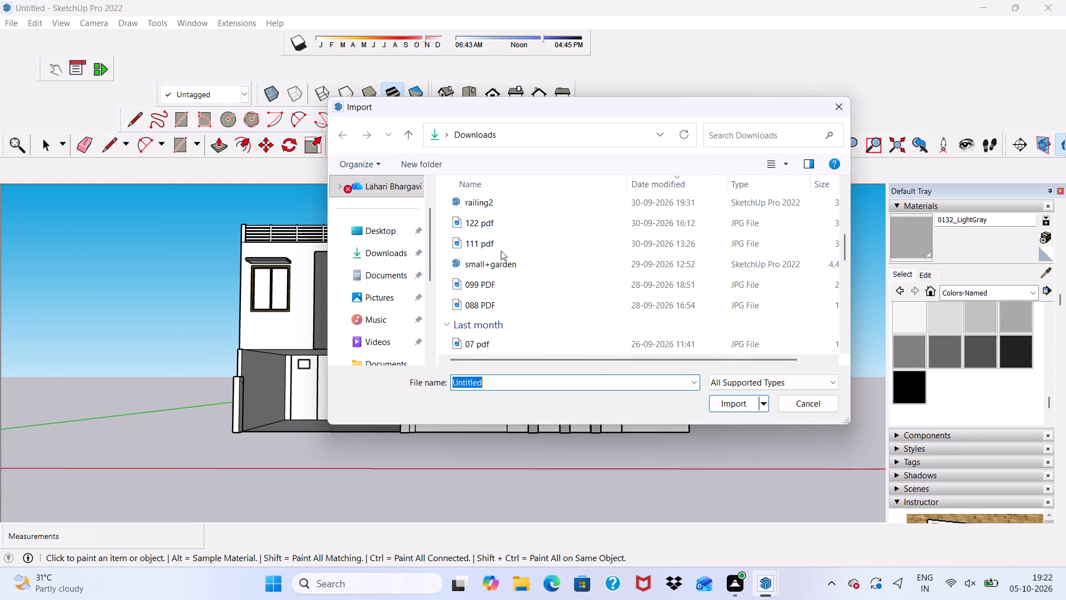
pyautogui.scroll(-2, 482, 277)
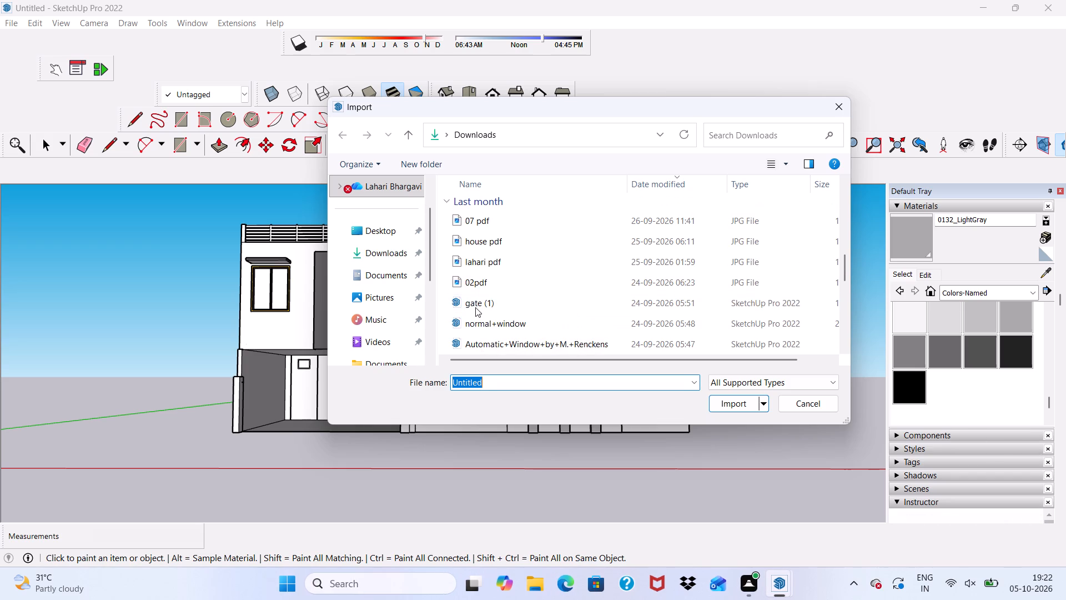
pyautogui.click(474, 306)
pyautogui.click(739, 403)
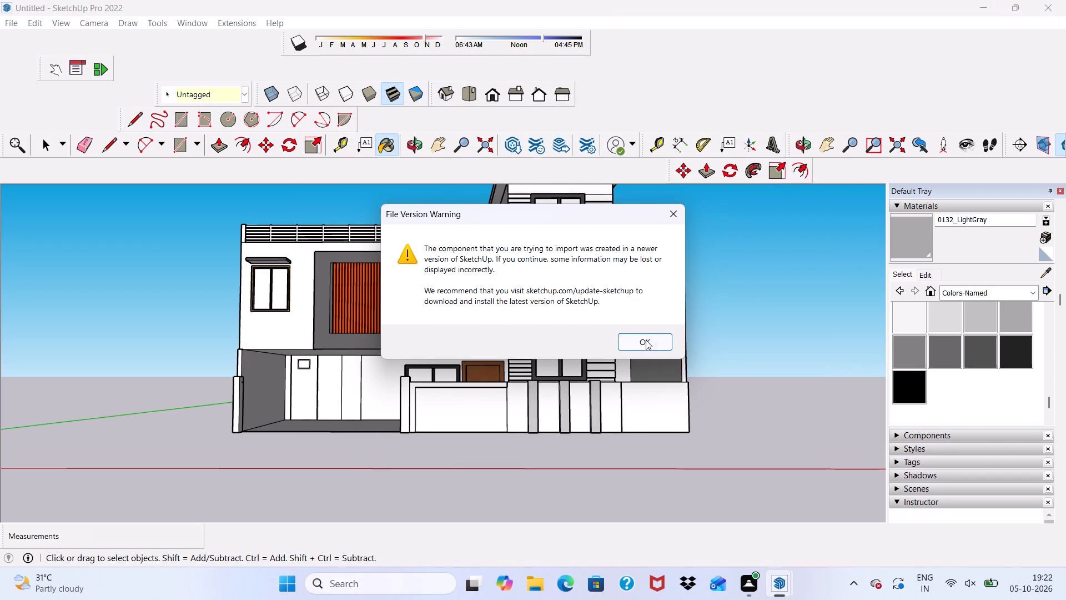
pyautogui.click(643, 341)
# Place the imported gate at the bottom inner corner of the driveway's outer pillar.
pyautogui.scroll(6, 249, 424)
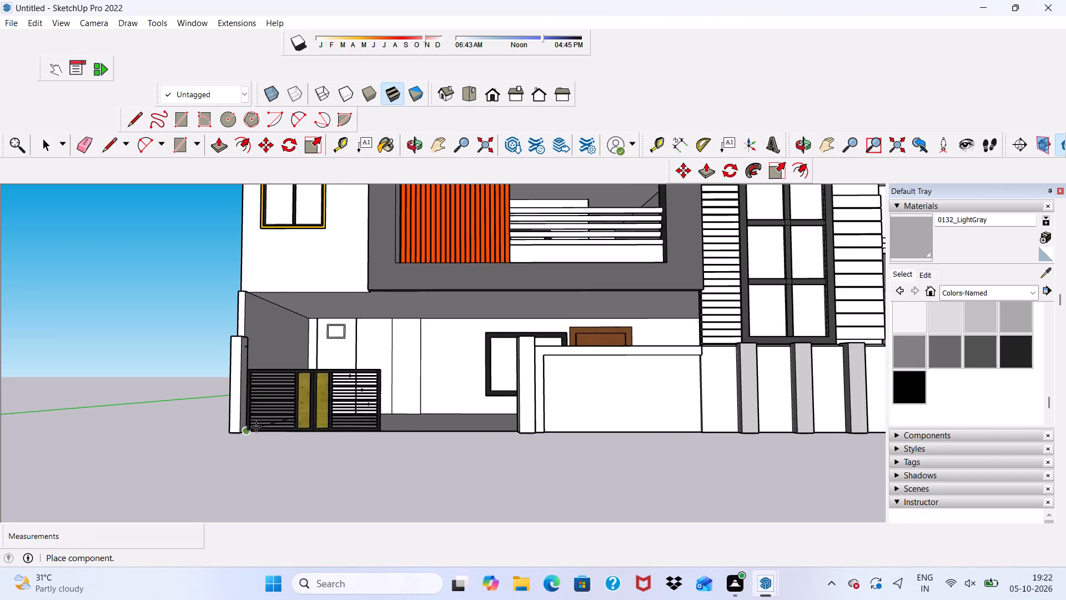
pyautogui.scroll(4, 270, 430)
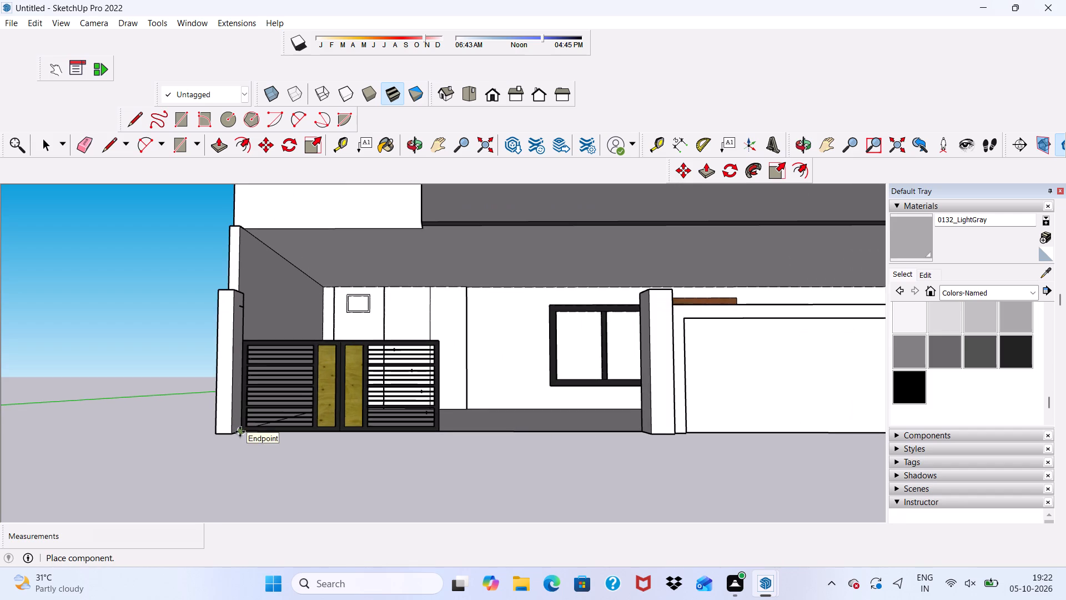
pyautogui.click(240, 432)
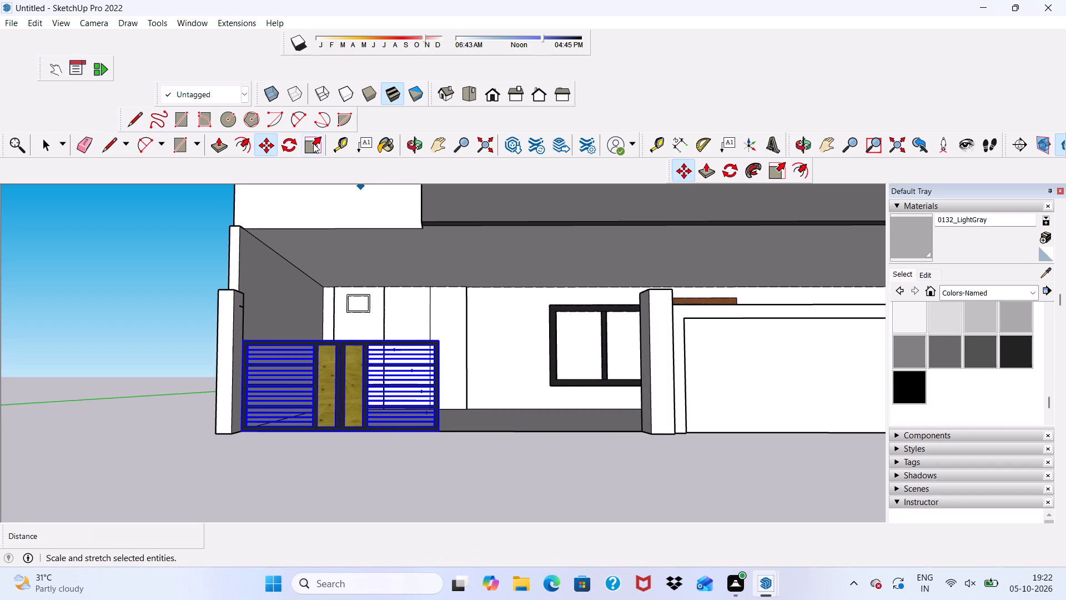
# Scale the gate up uniformly and stretch it along the red axis to span the driveway opening between its two pillars.
pyautogui.click(313, 143)
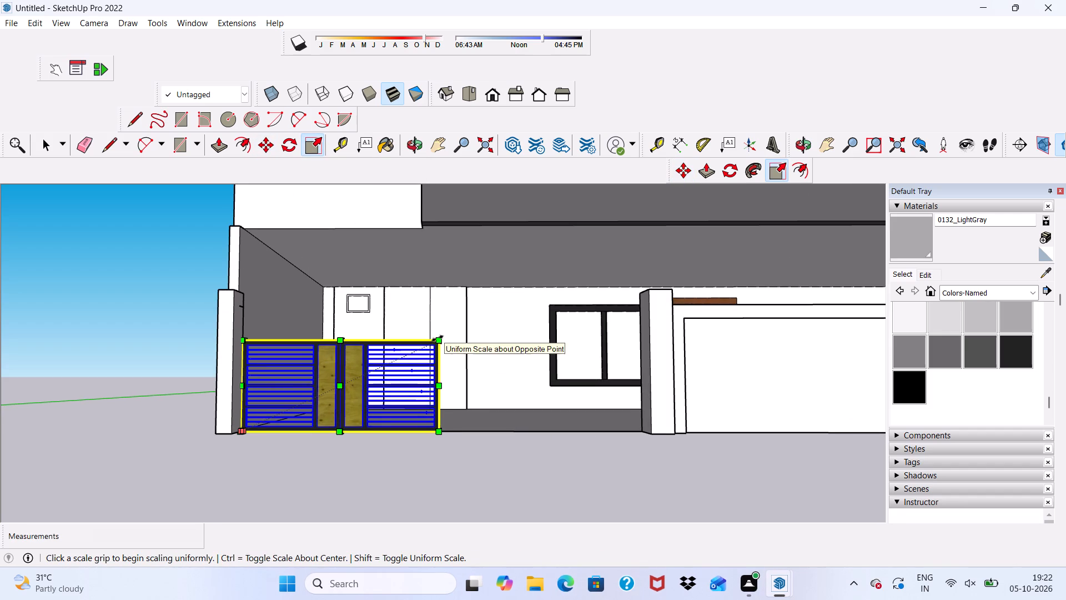
pyautogui.moveTo(440, 340); pyautogui.dragTo(556, 248)
pyautogui.scroll(-3, 564, 279)
pyautogui.moveTo(564, 283); pyautogui.dragTo(366, 324, button='middle')
pyautogui.scroll(4, 440, 363)
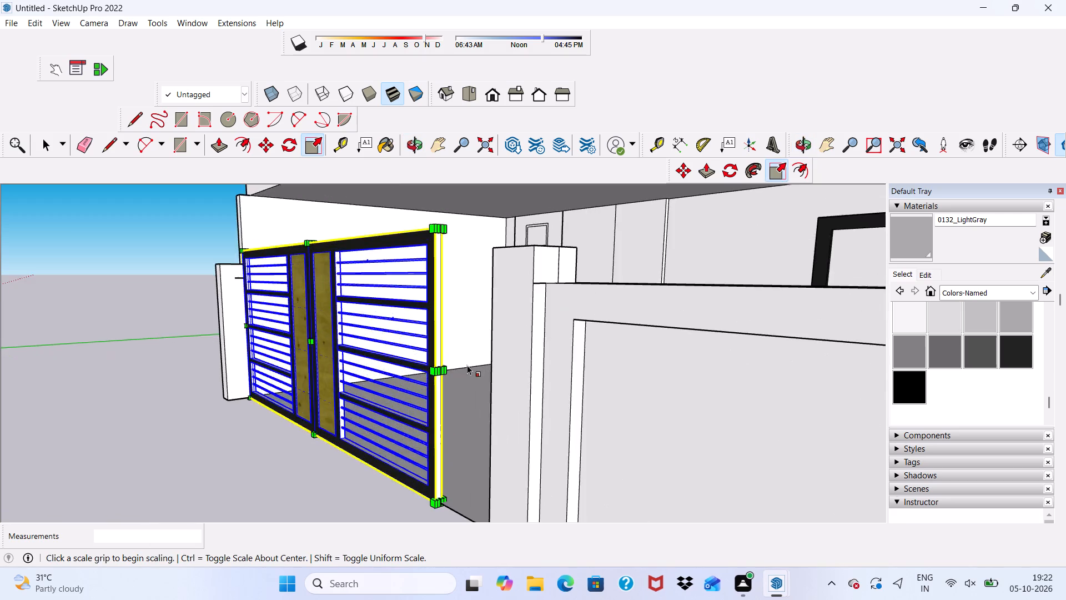
pyautogui.scroll(3, 467, 365)
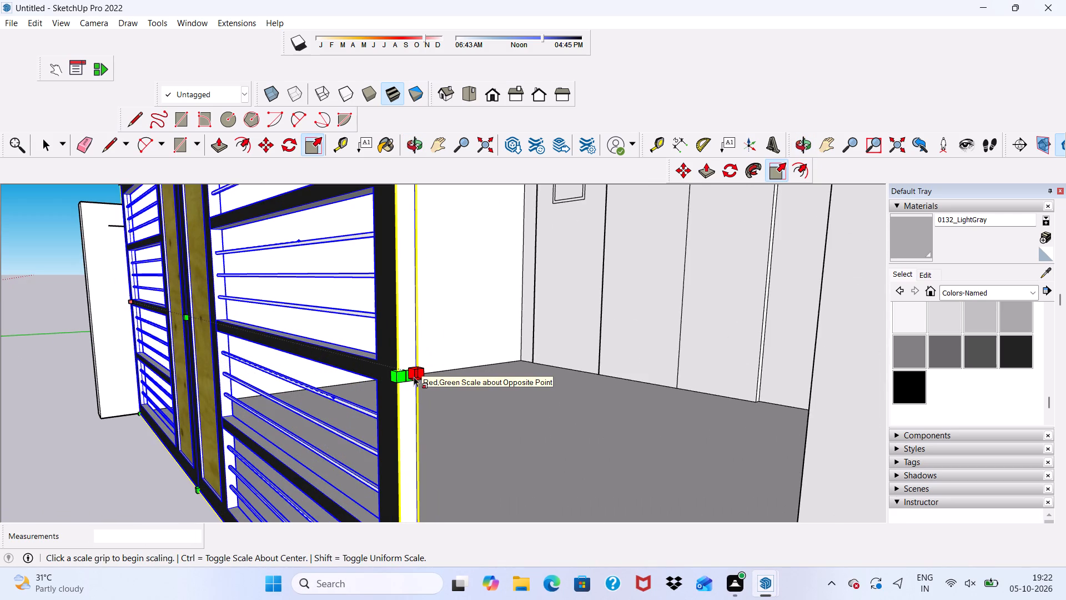
pyautogui.moveTo(410, 379); pyautogui.dragTo(552, 409)
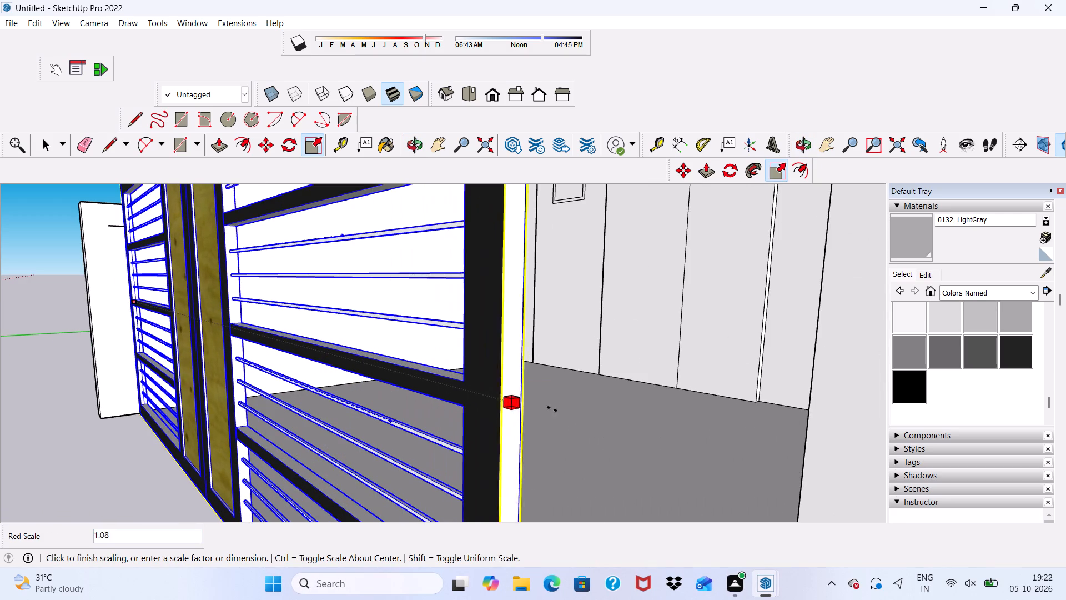
pyautogui.moveTo(552, 409); pyautogui.dragTo(817, 413)
pyautogui.scroll(-4, 660, 391)
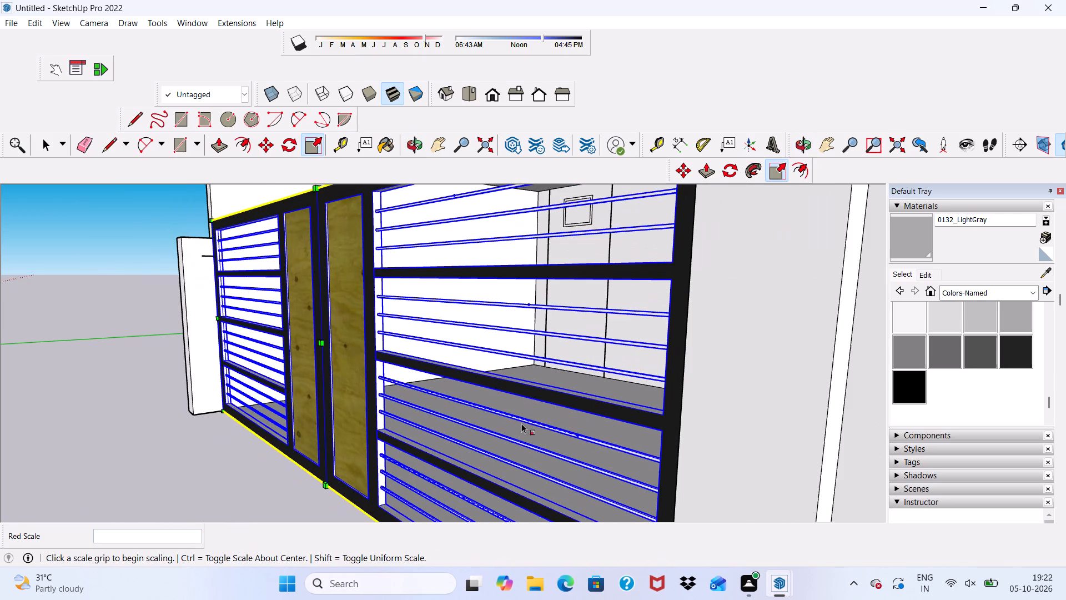
pyautogui.press('space')
pyautogui.click(144, 407)
# Examine the fitted driveway gate together with the whole front elevation from the front.
pyautogui.scroll(-8, 122, 391)
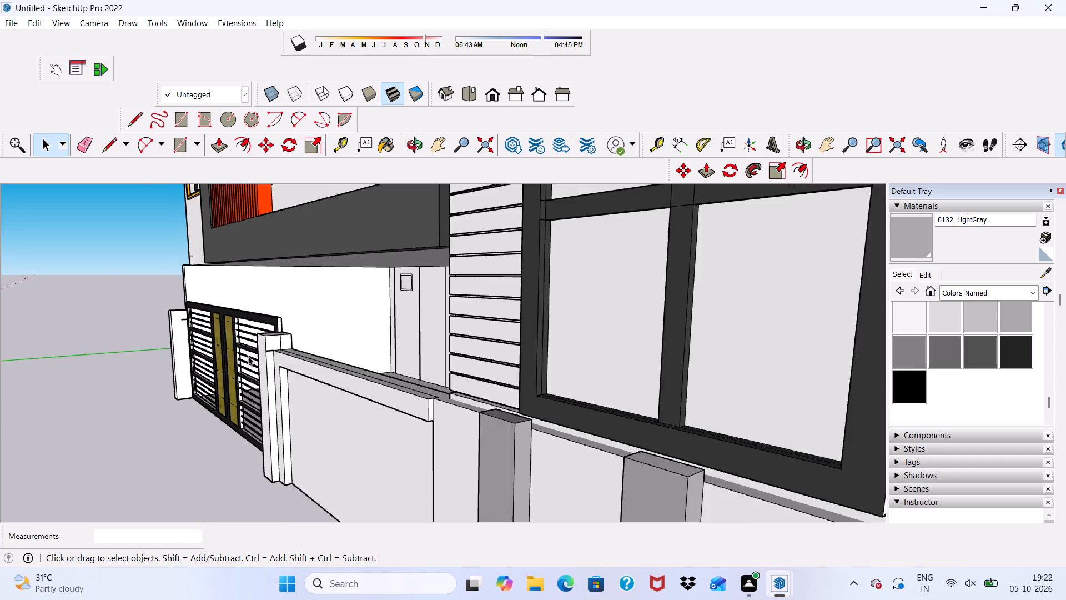
pyautogui.moveTo(261, 359); pyautogui.dragTo(508, 353, button='middle')
pyautogui.scroll(-2, 338, 291)
pyautogui.scroll(1, 339, 304)
pyautogui.scroll(-9, 343, 308)
pyautogui.scroll(1, 455, 341)
pyautogui.moveTo(457, 345); pyautogui.dragTo(426, 330, button='middle')
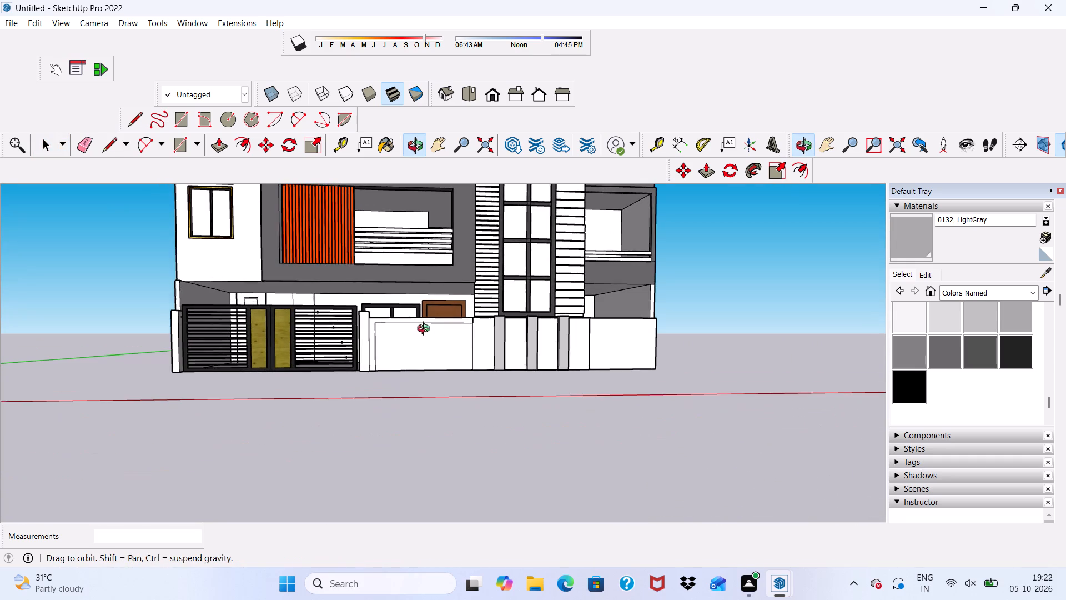
pyautogui.moveTo(426, 330); pyautogui.dragTo(424, 330, button='middle')
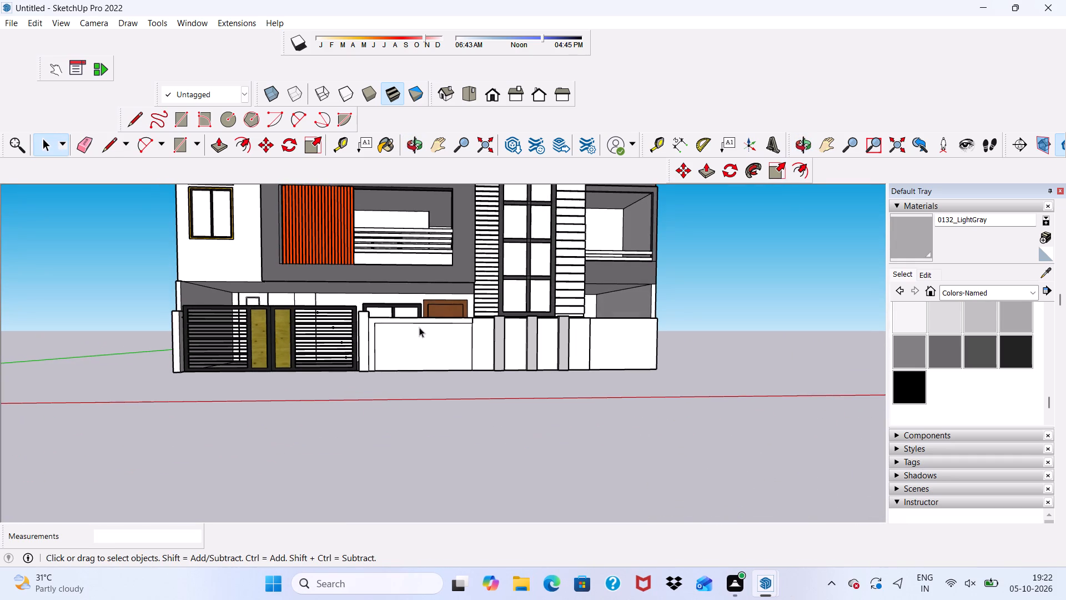
pyautogui.scroll(-1, 419, 327)
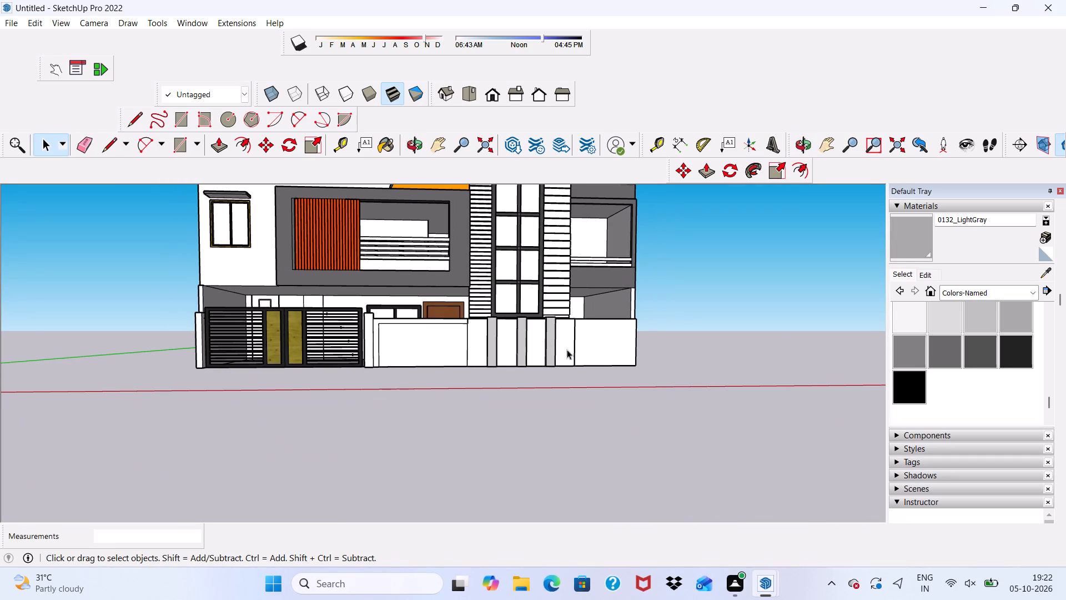
# Paint the four boundary wall panels between and beside the three pilasters with 0132_LightGray.
pyautogui.click(1008, 322)
pyautogui.scroll(4, 550, 329)
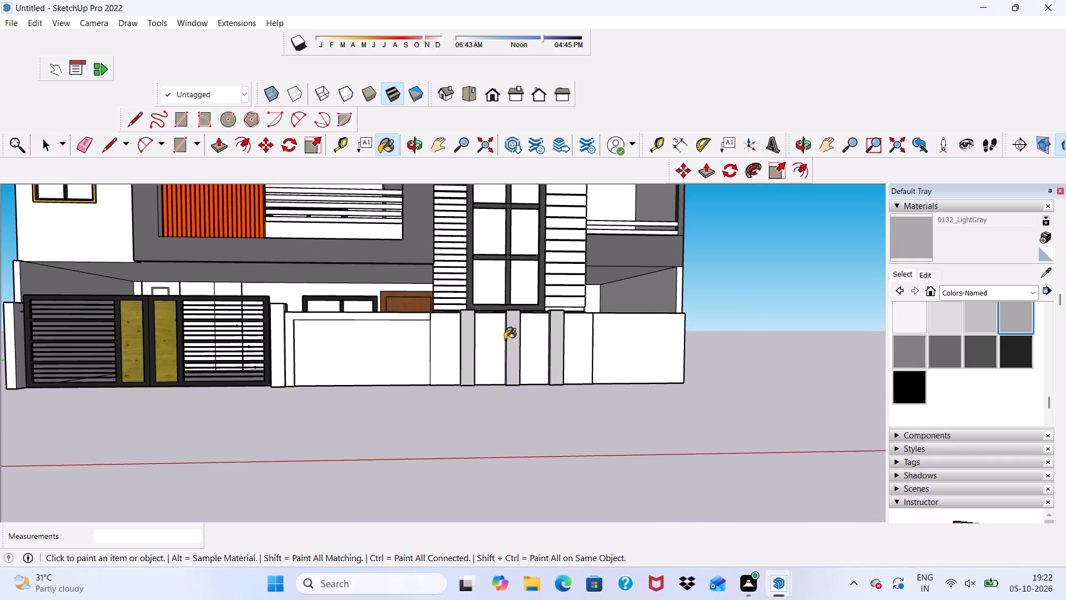
pyautogui.click(491, 338)
pyautogui.scroll(3, 448, 347)
pyautogui.click(447, 344)
pyautogui.click(576, 329)
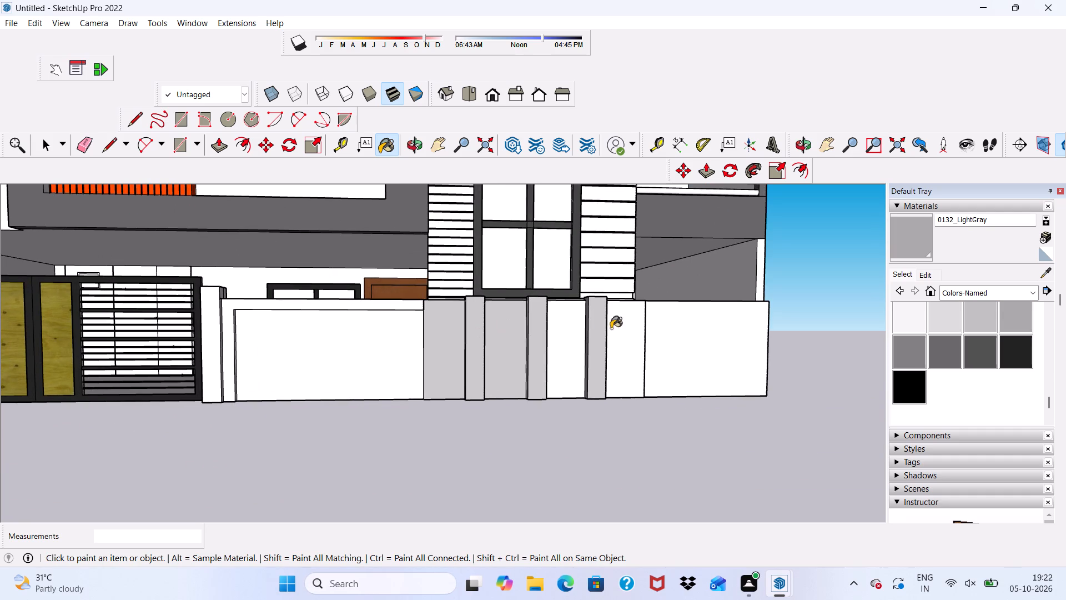
pyautogui.click(621, 334)
# Paint the panes of the tall stair tower window with Translucent Glass Gray from the Glass and Mirrors materials.
pyautogui.scroll(-11, 616, 327)
pyautogui.scroll(1, 614, 351)
pyautogui.scroll(-5, 573, 313)
pyautogui.moveTo(597, 358); pyautogui.dragTo(556, 376, button='middle')
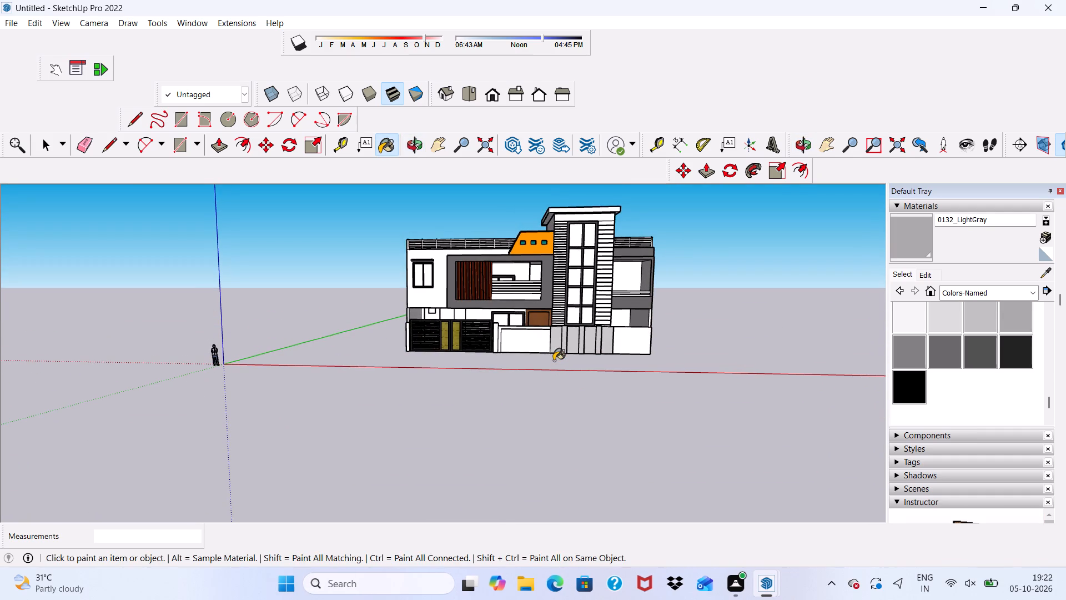
pyautogui.scroll(4, 552, 351)
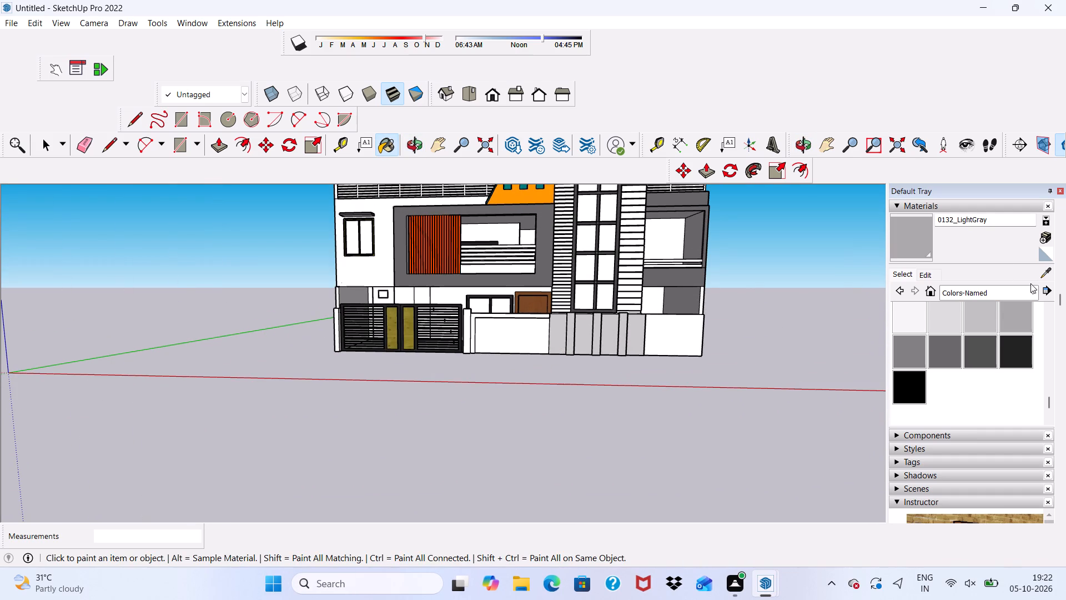
pyautogui.click(1033, 293)
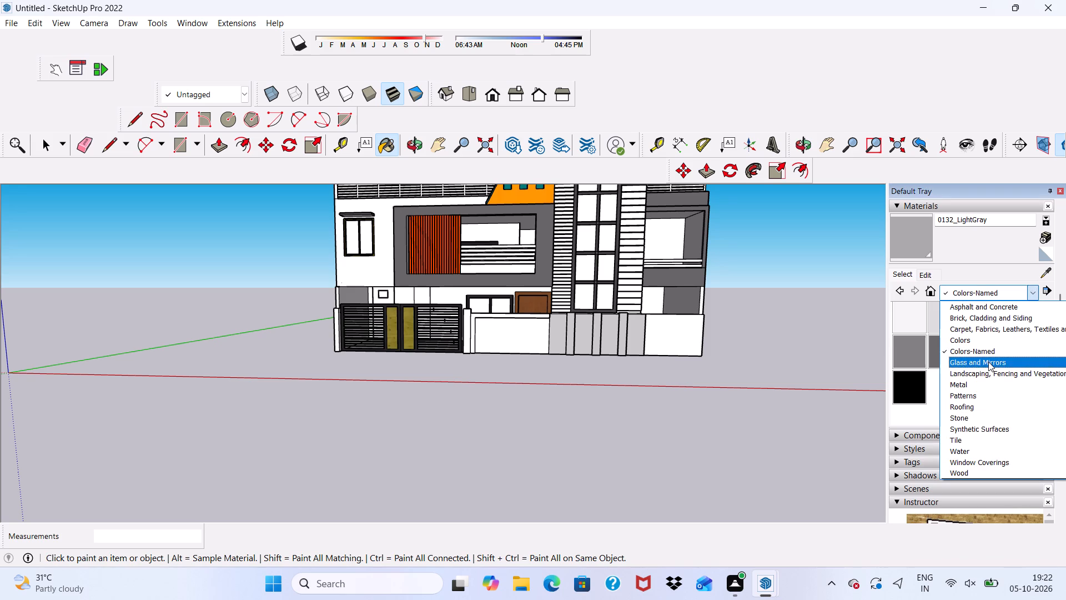
pyautogui.click(988, 362)
pyautogui.click(1007, 353)
pyautogui.scroll(4, 697, 355)
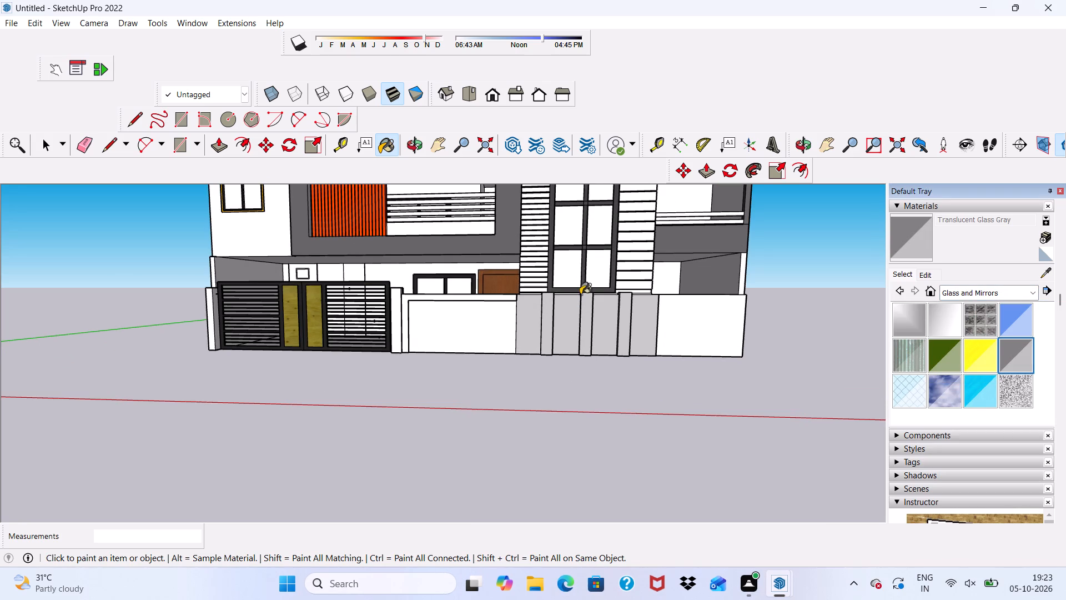
pyautogui.click(572, 266)
pyautogui.click(599, 264)
# Paint both panes of the ground-floor window beside the entrance door with Translucent Glass Gray.
pyautogui.scroll(-9, 578, 268)
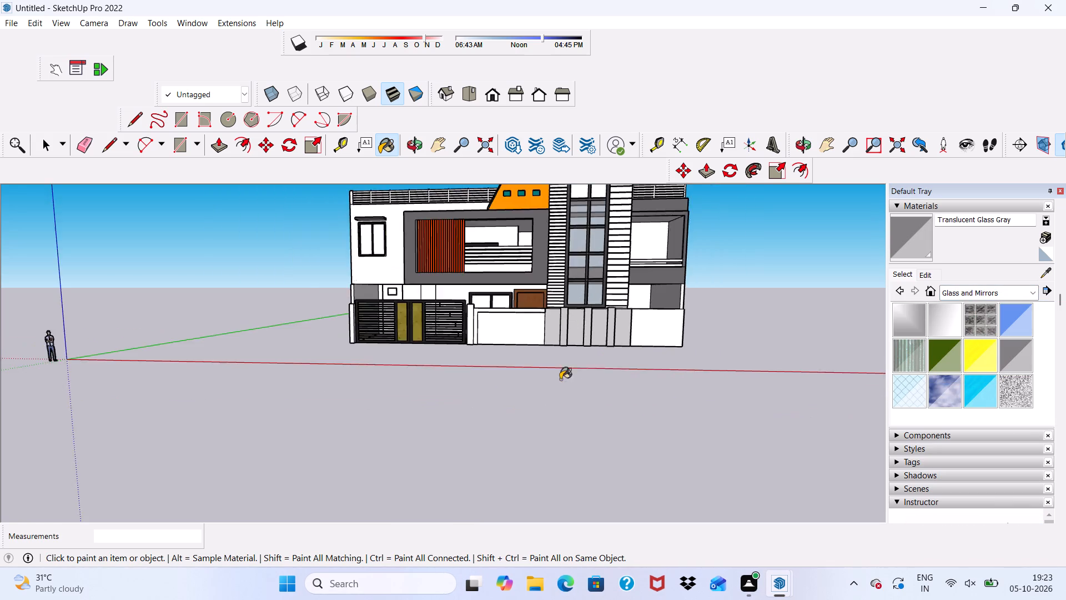
pyautogui.scroll(-1, 560, 379)
pyautogui.scroll(9, 468, 314)
pyautogui.click(505, 320)
pyautogui.click(534, 326)
# Paint both panes of the first-floor window behind the balcony railing with Translucent Glass Gray.
pyautogui.scroll(-2, 510, 312)
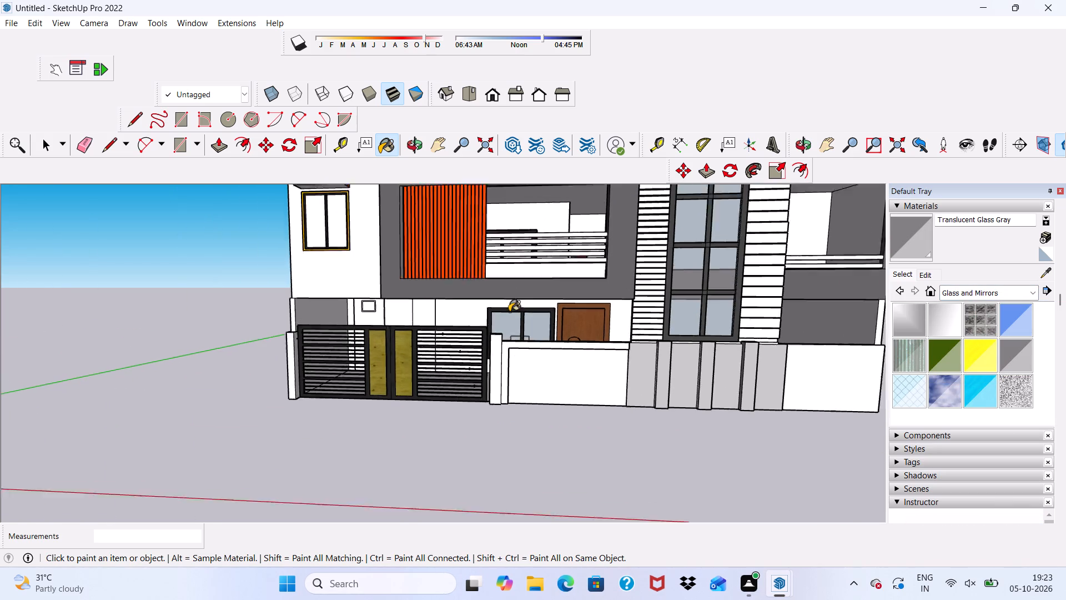
pyautogui.scroll(-4, 509, 312)
pyautogui.scroll(15, 480, 217)
pyautogui.click(478, 309)
pyautogui.click(567, 318)
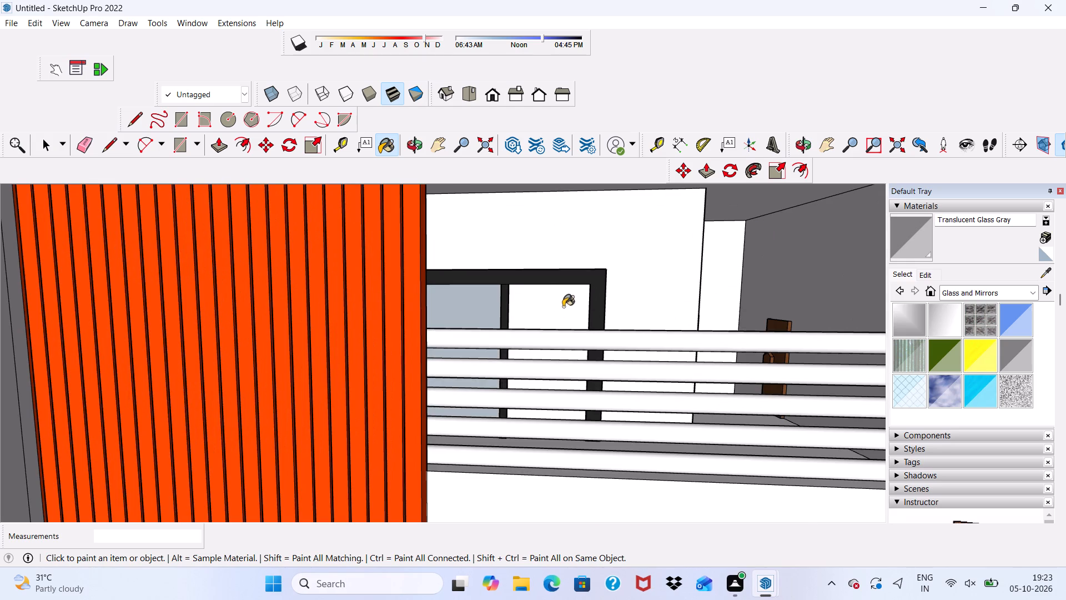
# Paint both panes of the first-floor window under the sunshade with Translucent Glass Gray.
pyautogui.scroll(-1, 563, 307)
pyautogui.scroll(1, 563, 307)
pyautogui.scroll(-8, 563, 307)
pyautogui.scroll(1, 319, 264)
pyautogui.click(306, 277)
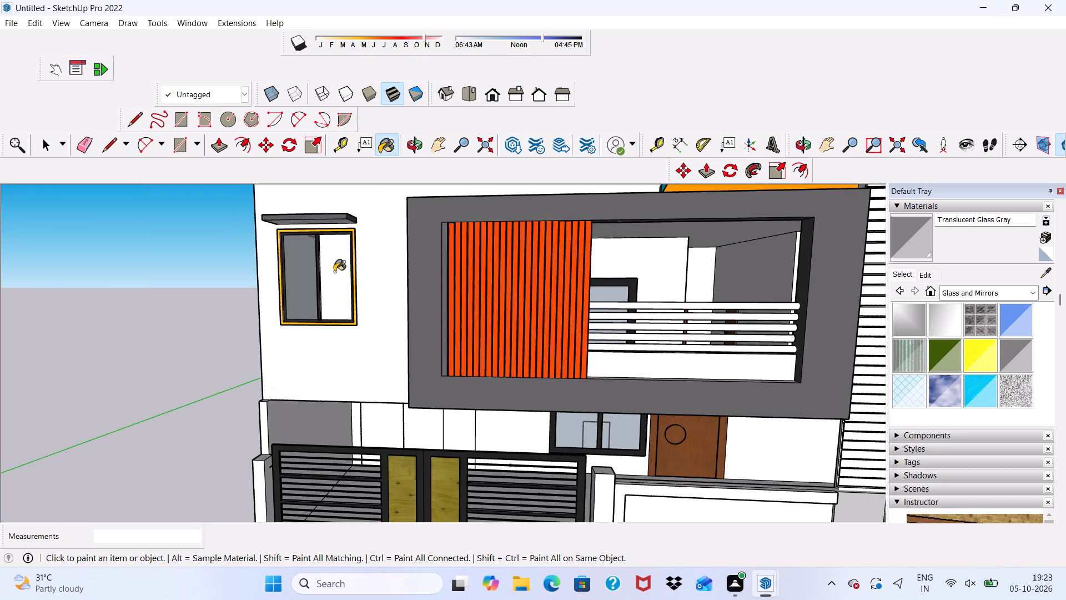
pyautogui.click(338, 268)
# Examine the glazed windows, gate and painted boundary wall across the whole house exterior.
pyautogui.scroll(-2, 329, 280)
pyautogui.scroll(2, 342, 288)
pyautogui.scroll(-2, 347, 294)
pyautogui.moveTo(360, 304); pyautogui.dragTo(367, 274, button='middle')
pyautogui.scroll(-5, 371, 247)
pyautogui.scroll(2, 400, 447)
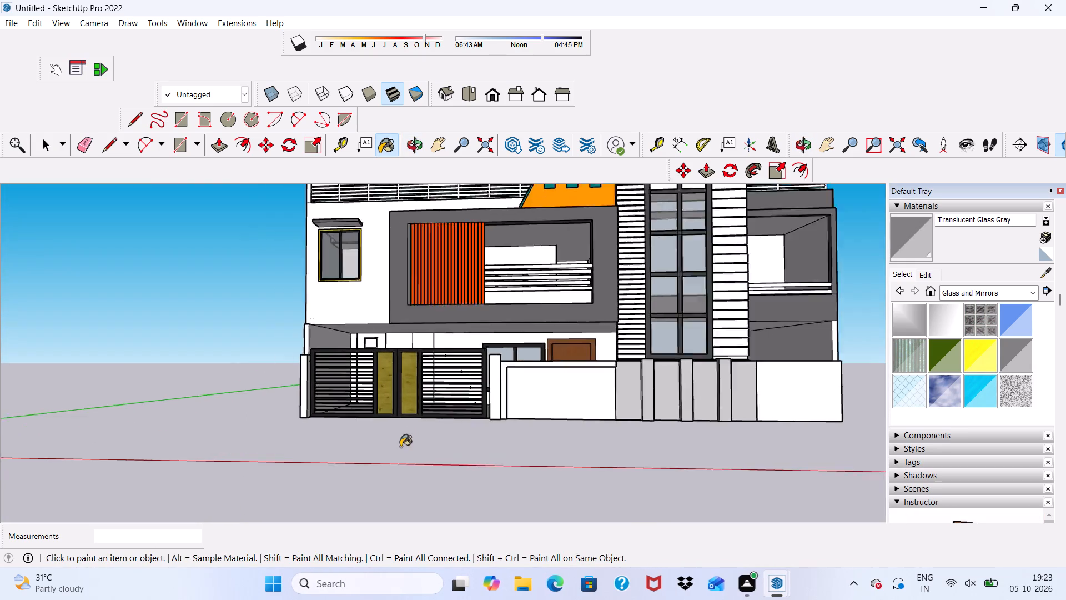
pyautogui.scroll(3, 400, 447)
pyautogui.scroll(-9, 428, 426)
pyautogui.moveTo(599, 401); pyautogui.dragTo(545, 436, button='middle')
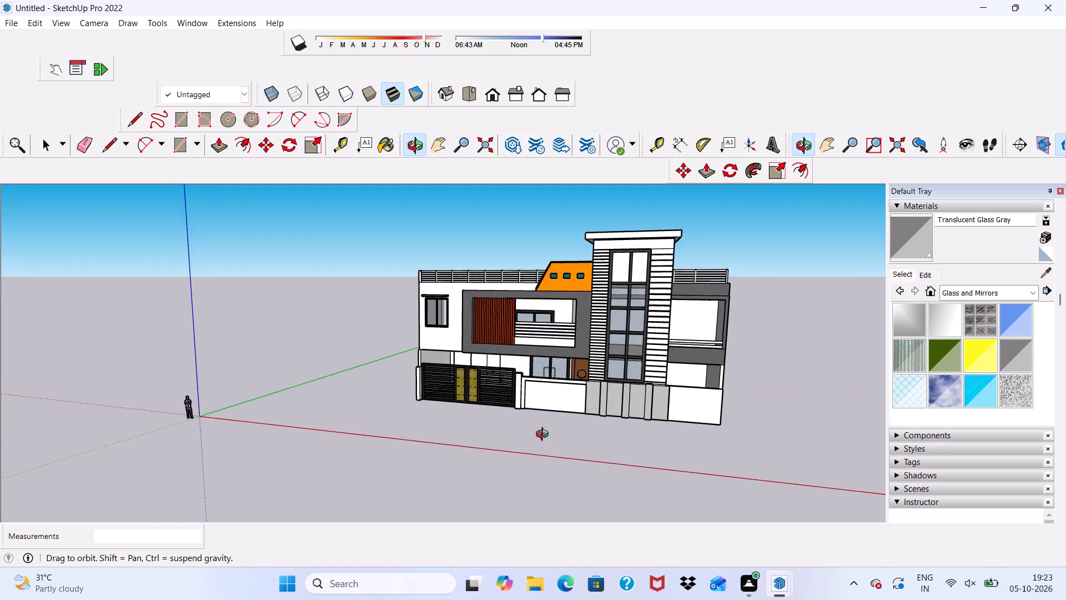
pyautogui.moveTo(545, 436); pyautogui.dragTo(552, 432, button='middle')
pyautogui.scroll(2, 555, 430)
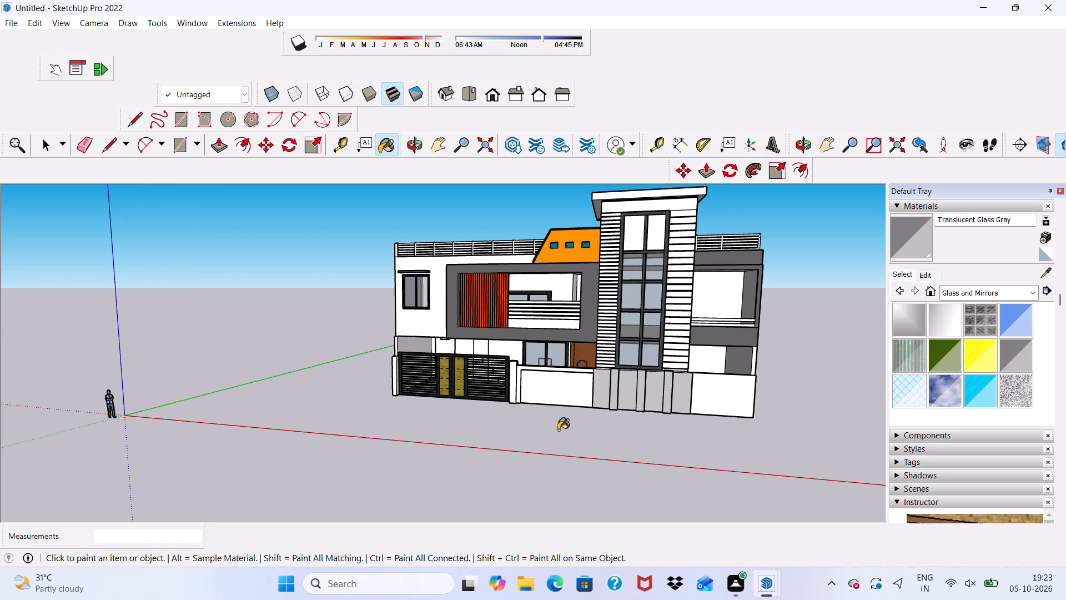
pyautogui.press('space')
# Paint the raised border around the front boundary wall panel beside the gate with 0132_LightGray from Colors-Named.
pyautogui.scroll(4, 506, 379)
pyautogui.click(1038, 293)
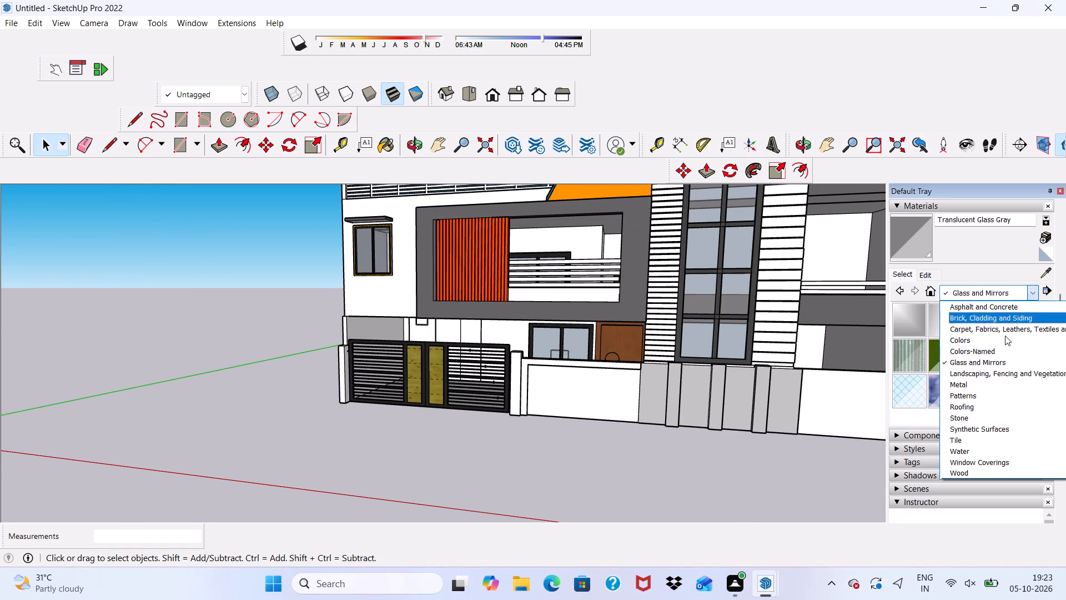
pyautogui.click(974, 348)
pyautogui.scroll(-6, 999, 387)
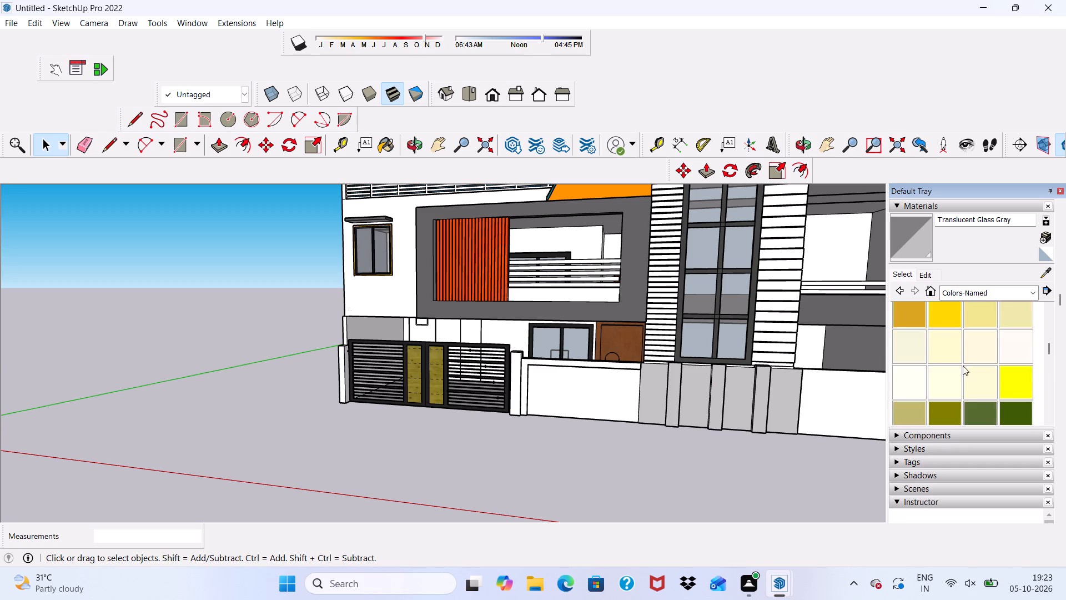
pyautogui.scroll(-8, 963, 366)
pyautogui.scroll(1, 971, 358)
pyautogui.scroll(-7, 969, 361)
pyautogui.scroll(2, 990, 332)
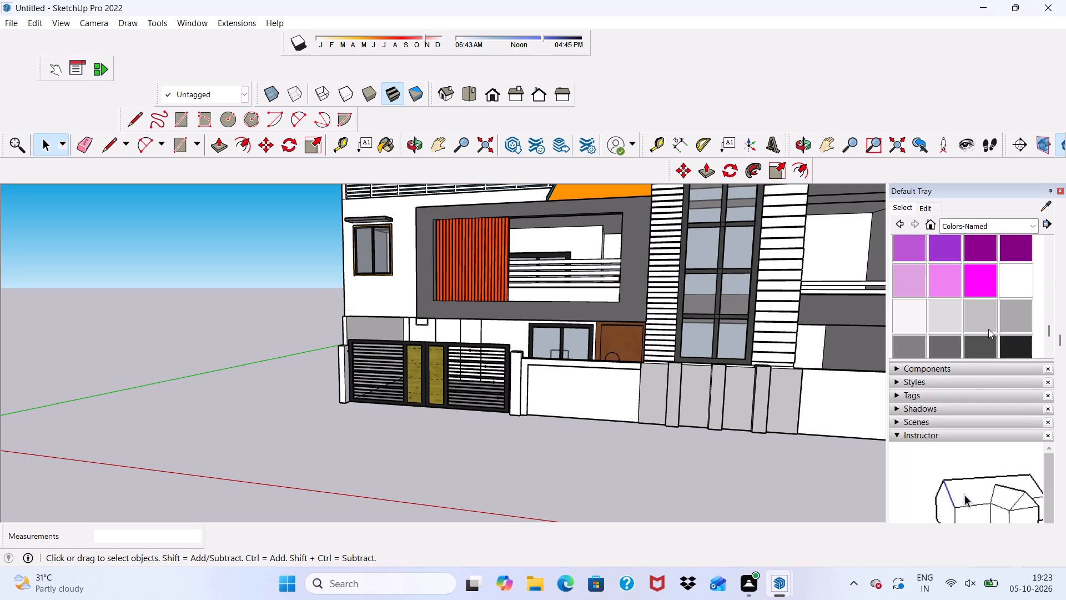
pyautogui.click(1010, 313)
pyautogui.scroll(4, 674, 376)
pyautogui.scroll(4, 520, 394)
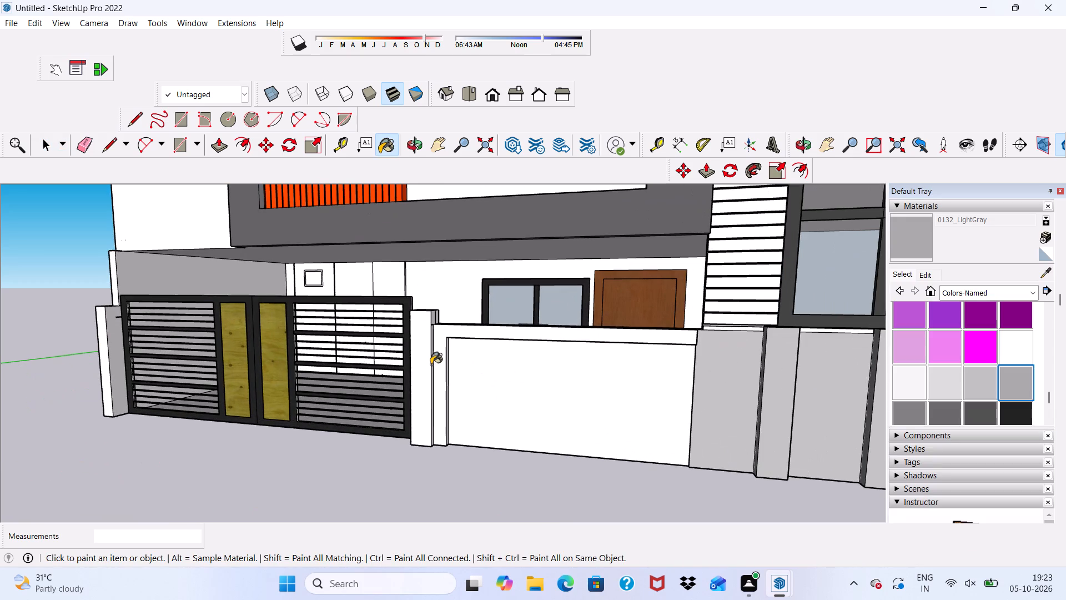
pyautogui.click(441, 359)
pyautogui.scroll(13, 449, 346)
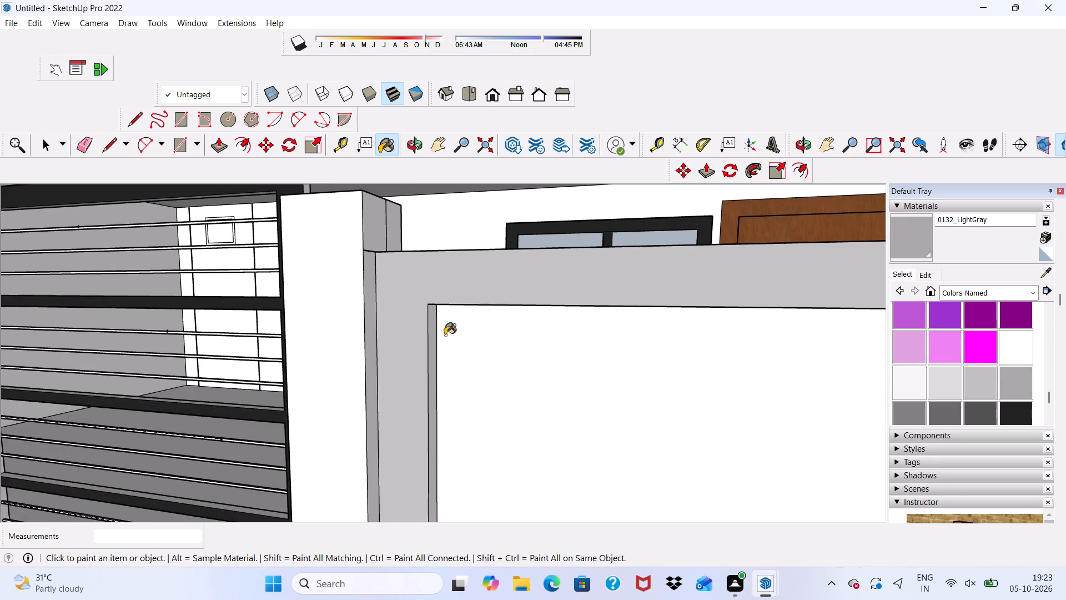
pyautogui.moveTo(456, 332); pyautogui.dragTo(511, 331, button='middle')
pyautogui.scroll(-3, 447, 351)
pyautogui.scroll(1, 445, 374)
pyautogui.scroll(-5, 449, 376)
pyautogui.scroll(1, 437, 420)
pyautogui.scroll(-11, 442, 426)
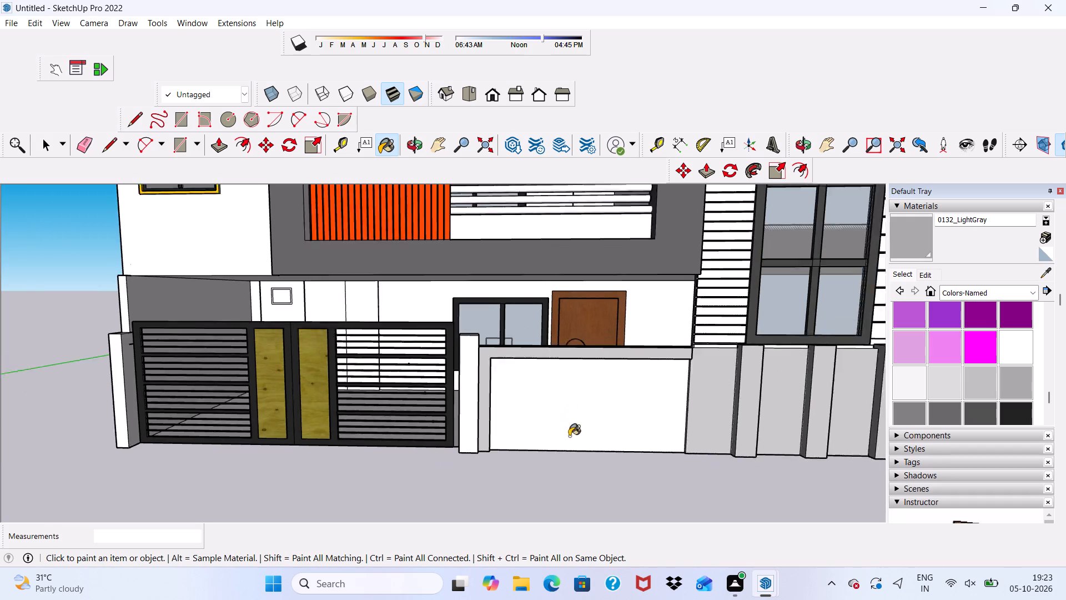
pyautogui.scroll(1, 574, 418)
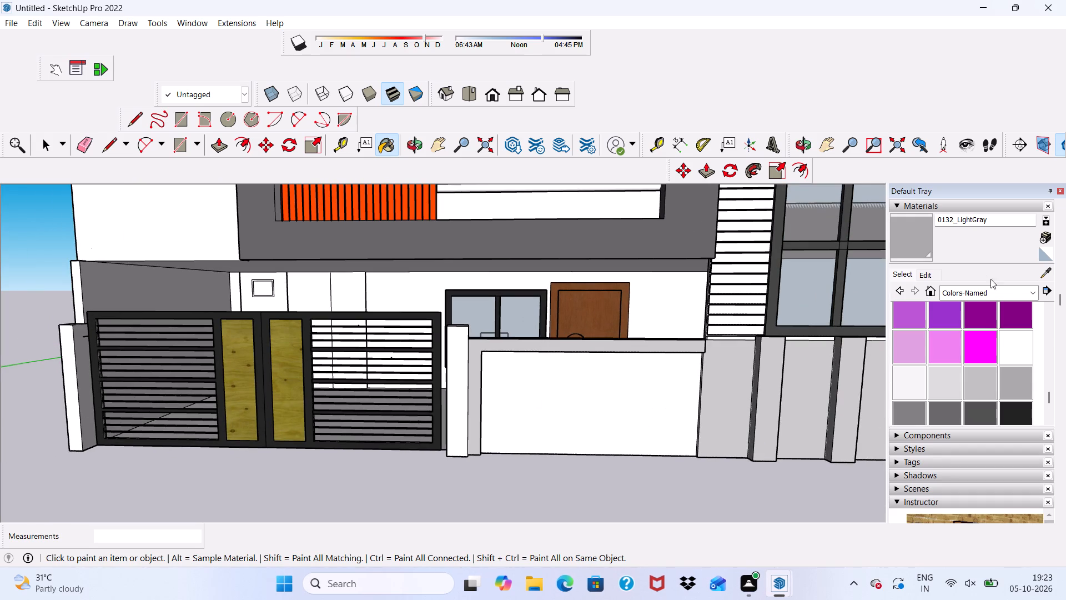
# Paint the back and side walls of the first-floor balcony behind the railing with Formica Beige from Synthetic Surfaces.
pyautogui.click(1037, 293)
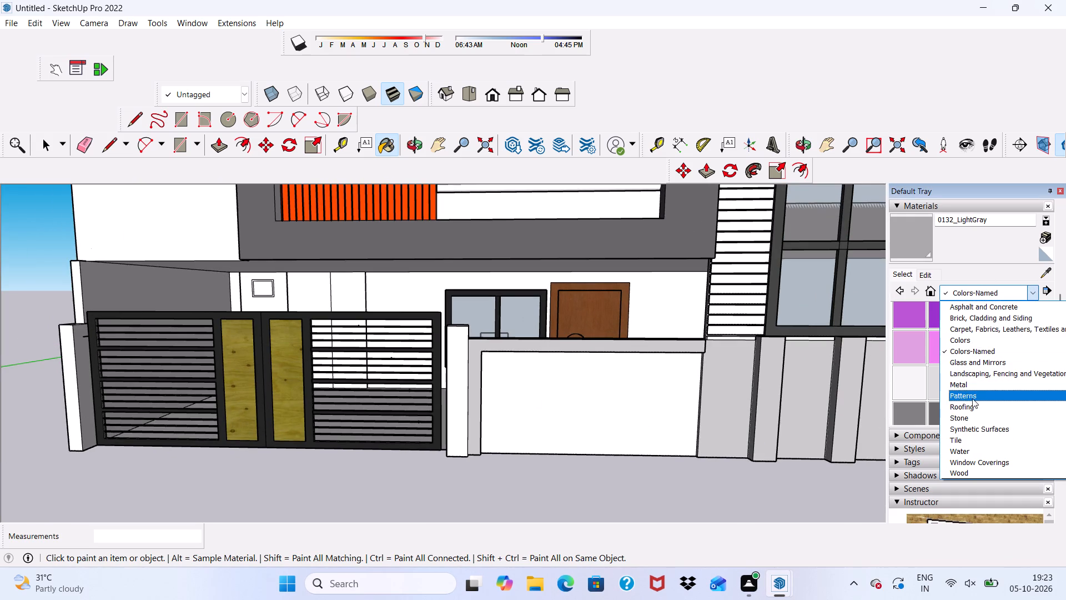
pyautogui.click(963, 428)
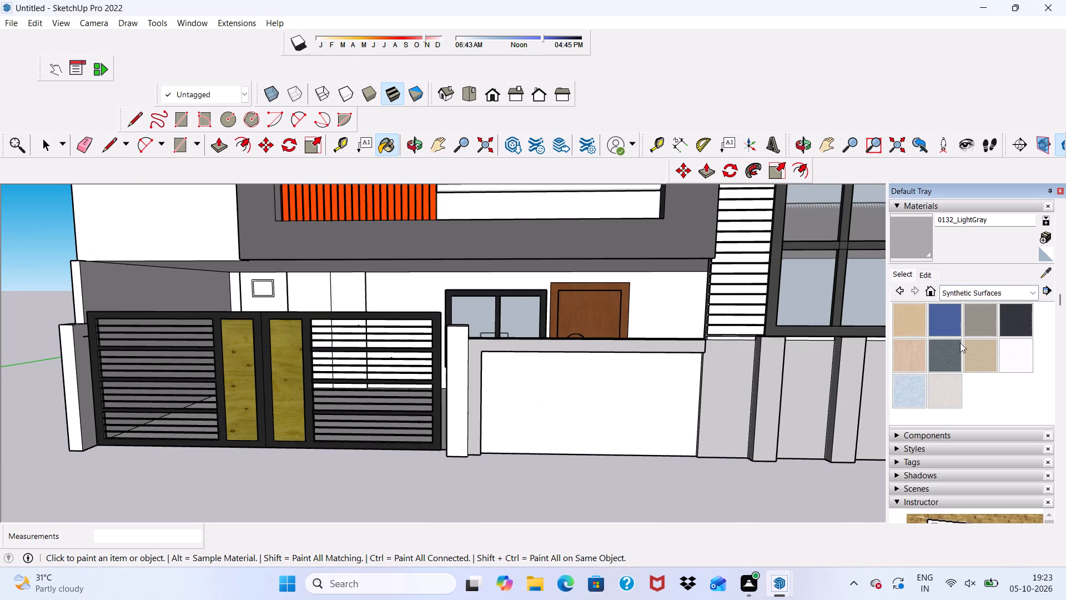
pyautogui.click(904, 322)
pyautogui.scroll(1, 593, 266)
pyautogui.scroll(-2, 549, 336)
pyautogui.scroll(1, 565, 383)
pyautogui.scroll(-2, 576, 399)
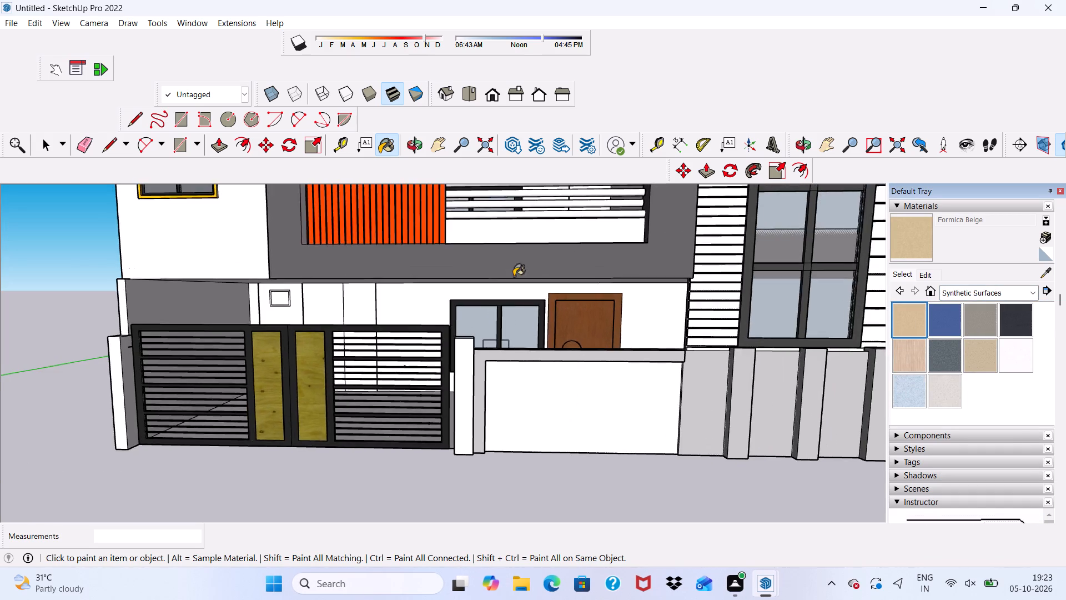
pyautogui.scroll(-4, 514, 276)
pyautogui.scroll(-1, 368, 254)
pyautogui.scroll(1, 398, 286)
pyautogui.scroll(-2, 428, 304)
pyautogui.scroll(5, 481, 183)
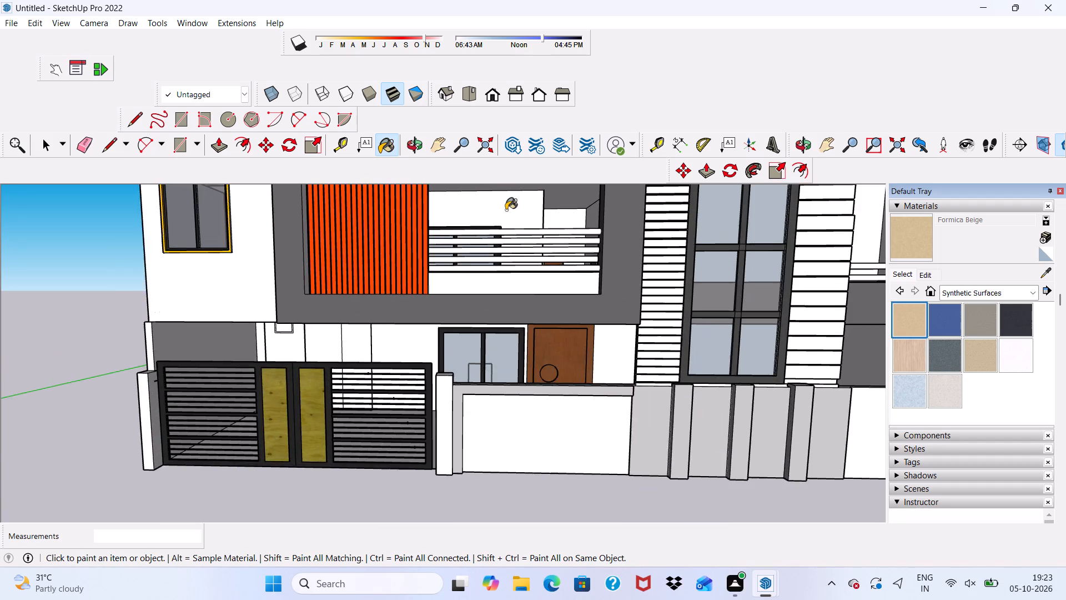
pyautogui.click(506, 210)
pyautogui.scroll(9, 561, 231)
pyautogui.click(573, 205)
pyautogui.scroll(3, 559, 217)
pyautogui.click(659, 233)
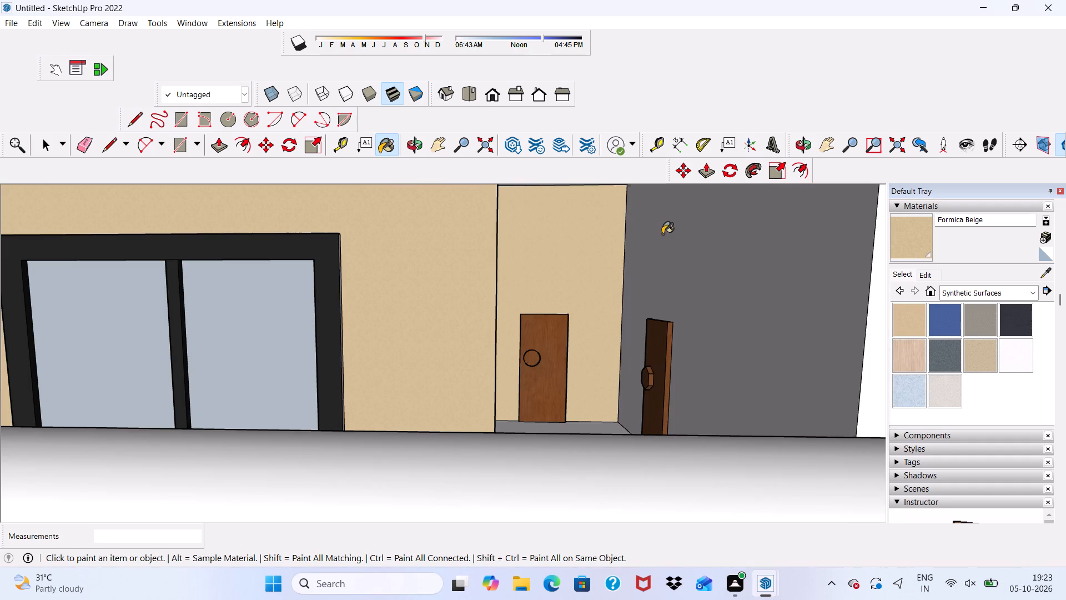
pyautogui.scroll(-4, 545, 235)
pyautogui.scroll(-4, 647, 209)
pyautogui.moveTo(752, 204); pyautogui.dragTo(783, 268, button='middle')
pyautogui.scroll(-4, 592, 276)
pyautogui.scroll(3, 610, 212)
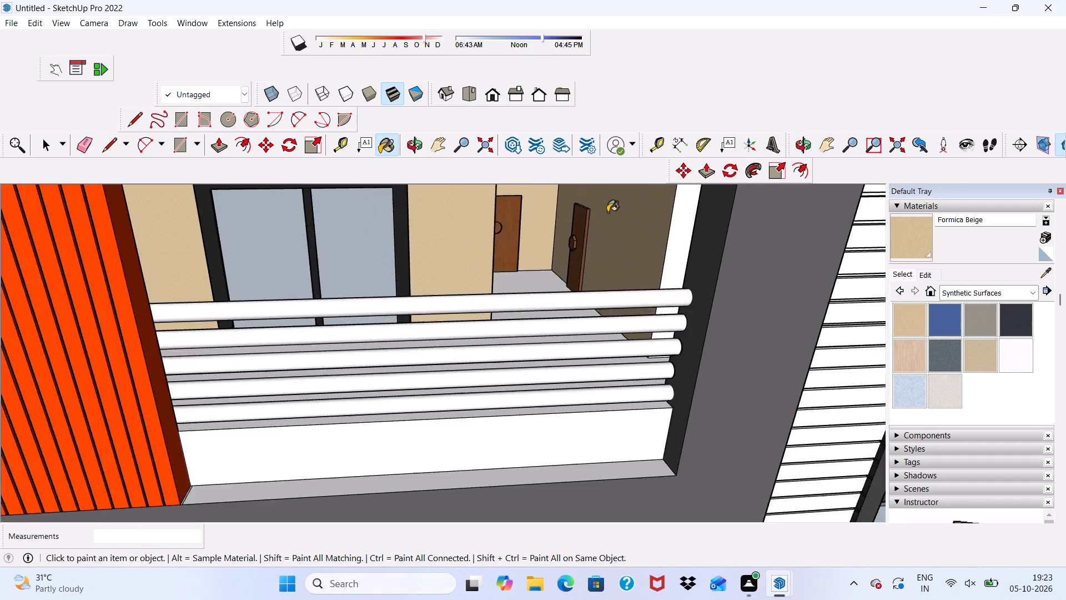
pyautogui.scroll(8, 607, 212)
pyautogui.click(740, 245)
# Paint the first-floor balcony's ceiling and remaining inner walls with Formica Beige.
pyautogui.scroll(-9, 641, 278)
pyautogui.moveTo(421, 290); pyautogui.dragTo(413, 226, button='middle')
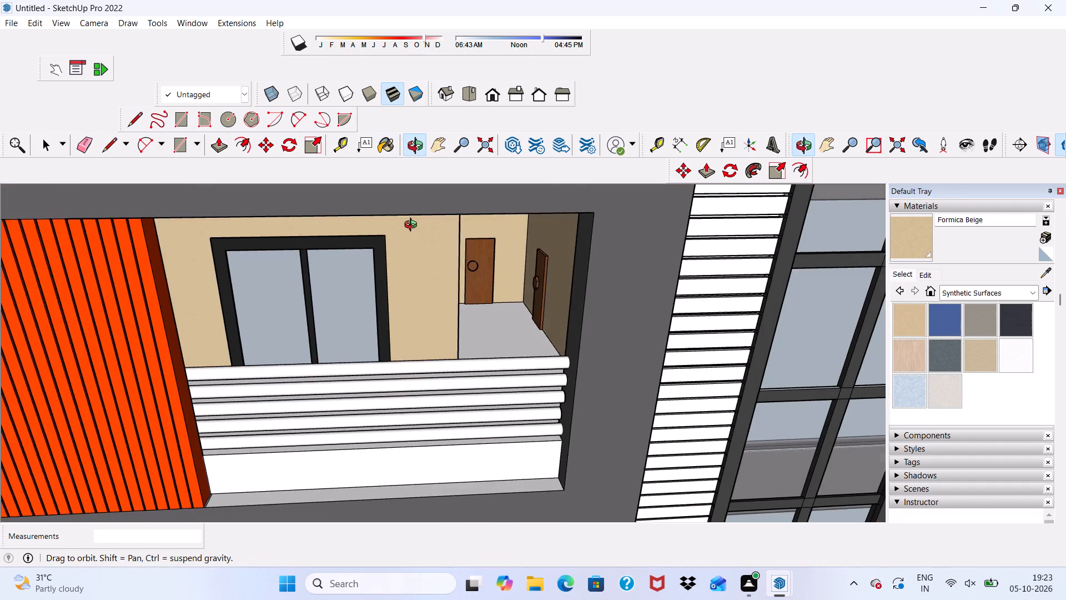
pyautogui.moveTo(413, 226); pyautogui.dragTo(385, 184, button='middle')
pyautogui.scroll(1, 341, 227)
pyautogui.click(331, 216)
pyautogui.moveTo(329, 216); pyautogui.dragTo(188, 231, button='middle')
pyautogui.scroll(-1, 329, 216)
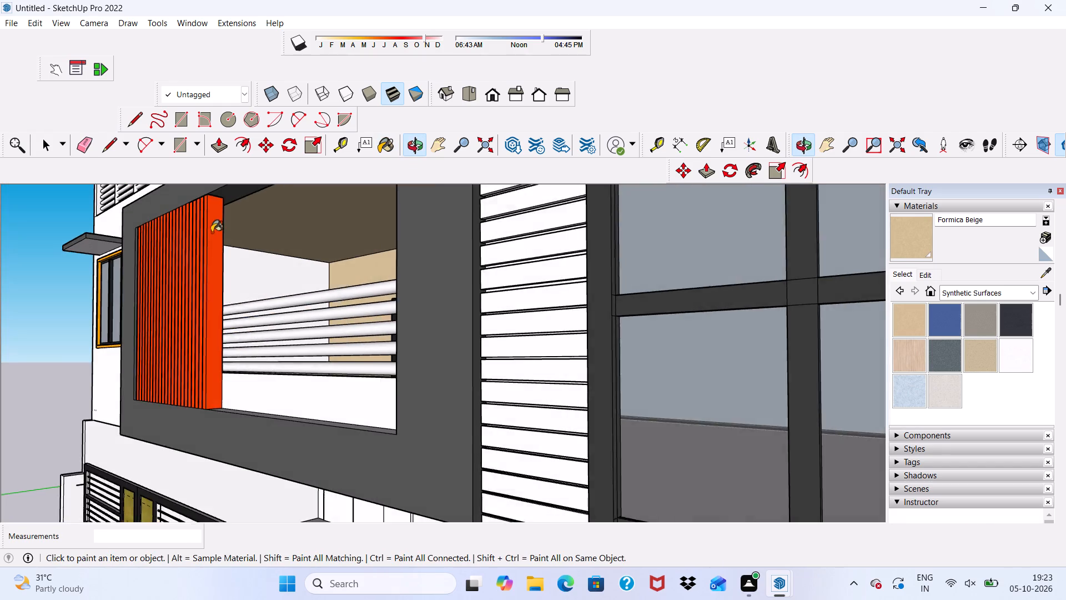
pyautogui.scroll(1, 212, 233)
pyautogui.click(186, 228)
pyautogui.moveTo(268, 259); pyautogui.dragTo(271, 268)
pyautogui.scroll(-4, 272, 269)
pyautogui.moveTo(269, 264); pyautogui.dragTo(492, 236, button='middle')
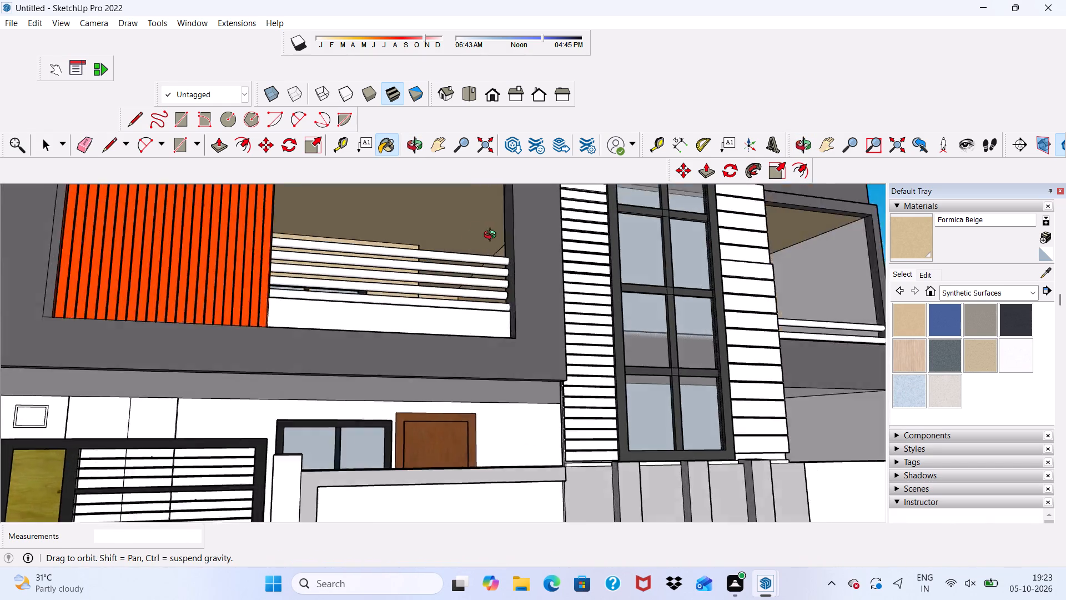
pyautogui.moveTo(492, 236); pyautogui.dragTo(670, 288, button='middle')
pyautogui.scroll(7, 547, 276)
pyautogui.click(569, 261)
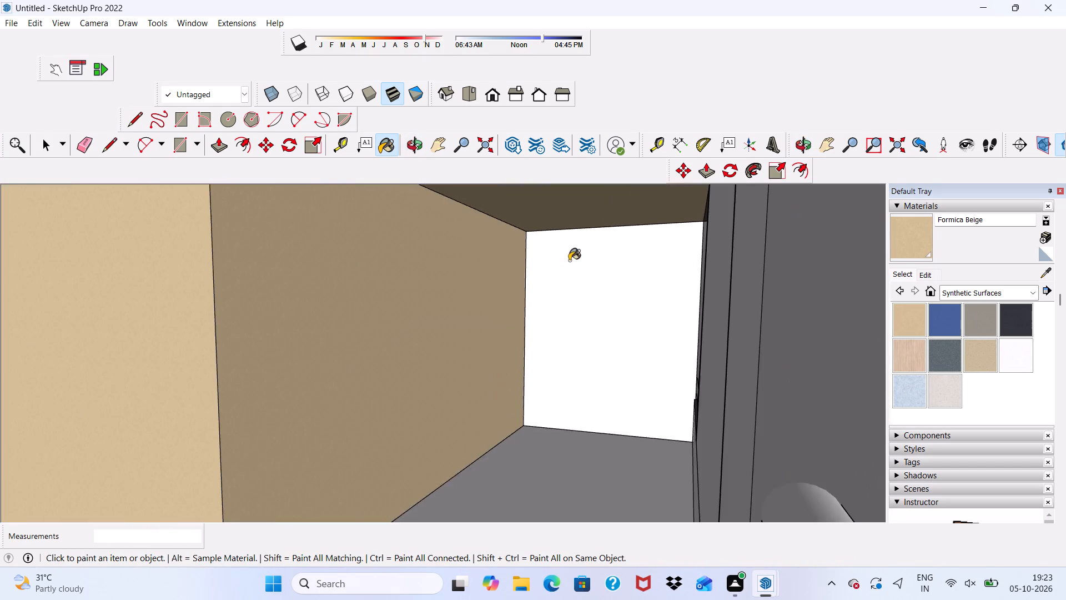
pyautogui.scroll(-6, 539, 267)
pyautogui.scroll(1, 396, 299)
pyautogui.scroll(-2, 400, 311)
pyautogui.moveTo(459, 325); pyautogui.dragTo(225, 261, button='middle')
pyautogui.scroll(-7, 296, 267)
pyautogui.scroll(1, 414, 234)
pyautogui.scroll(-4, 424, 245)
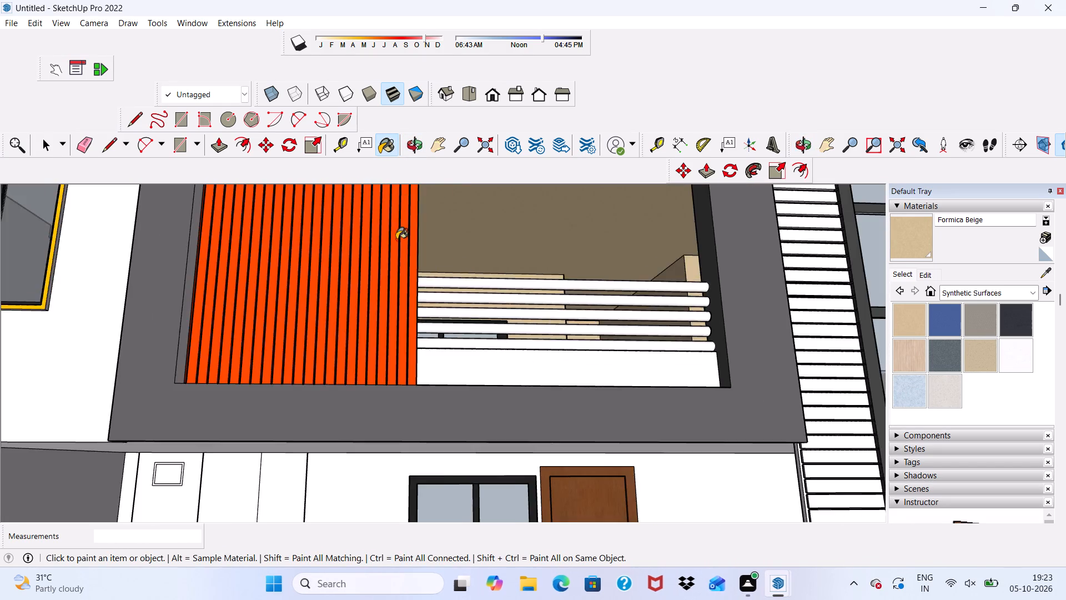
pyautogui.scroll(-2, 396, 239)
pyautogui.moveTo(467, 341); pyautogui.dragTo(462, 361, button='middle')
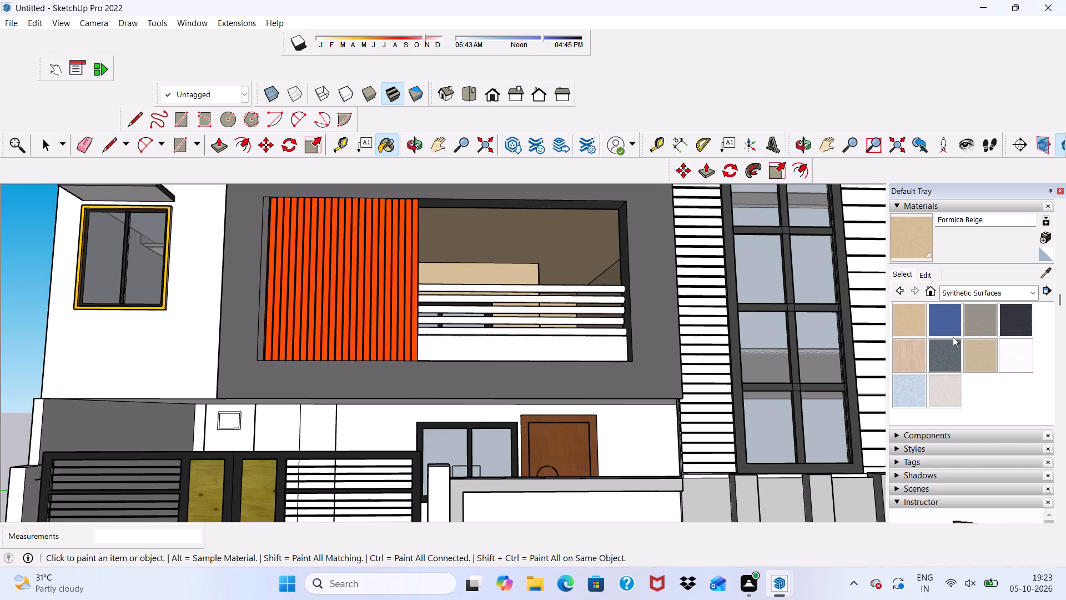
# Paint the ground-floor front wall around the window and door, and its sections behind the gate, with Quartz Light Brown.
pyautogui.click(976, 349)
pyautogui.scroll(5, 446, 419)
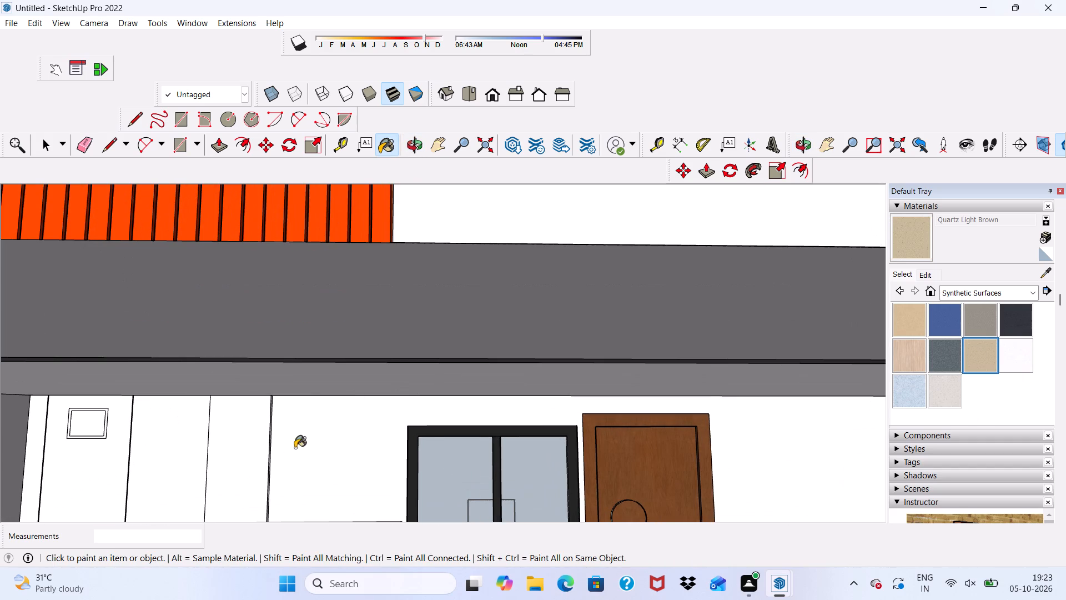
pyautogui.click(295, 448)
pyautogui.scroll(3, 214, 443)
pyautogui.click(238, 461)
pyautogui.scroll(2, 178, 449)
pyautogui.click(173, 451)
pyautogui.click(56, 415)
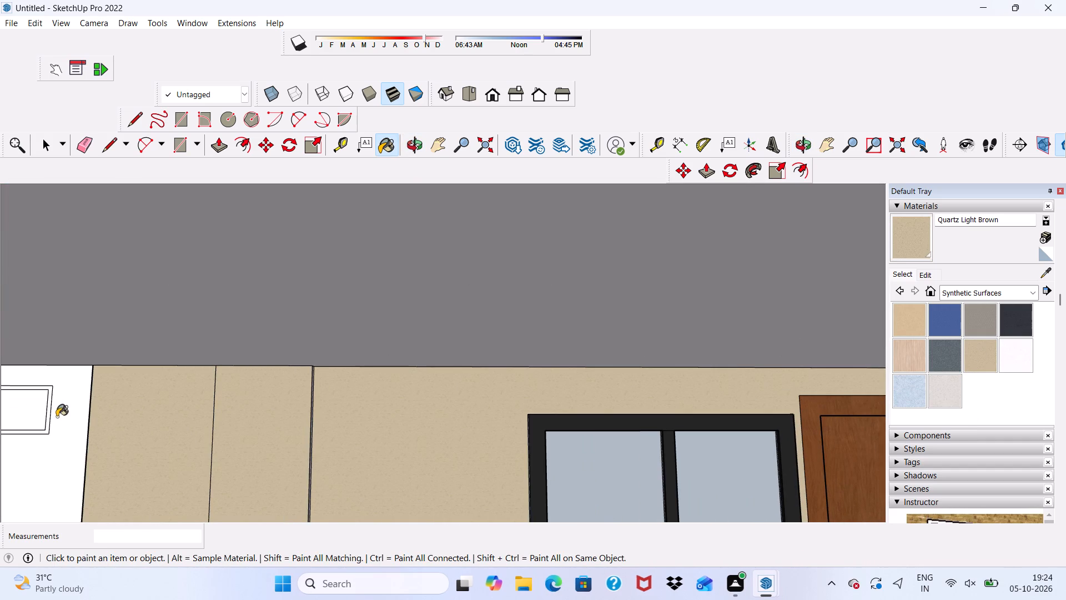
pyautogui.click(27, 385)
pyautogui.click(45, 407)
pyautogui.scroll(-7, 83, 401)
pyautogui.scroll(1, 252, 428)
pyautogui.scroll(-1, 271, 433)
pyautogui.scroll(2, 309, 434)
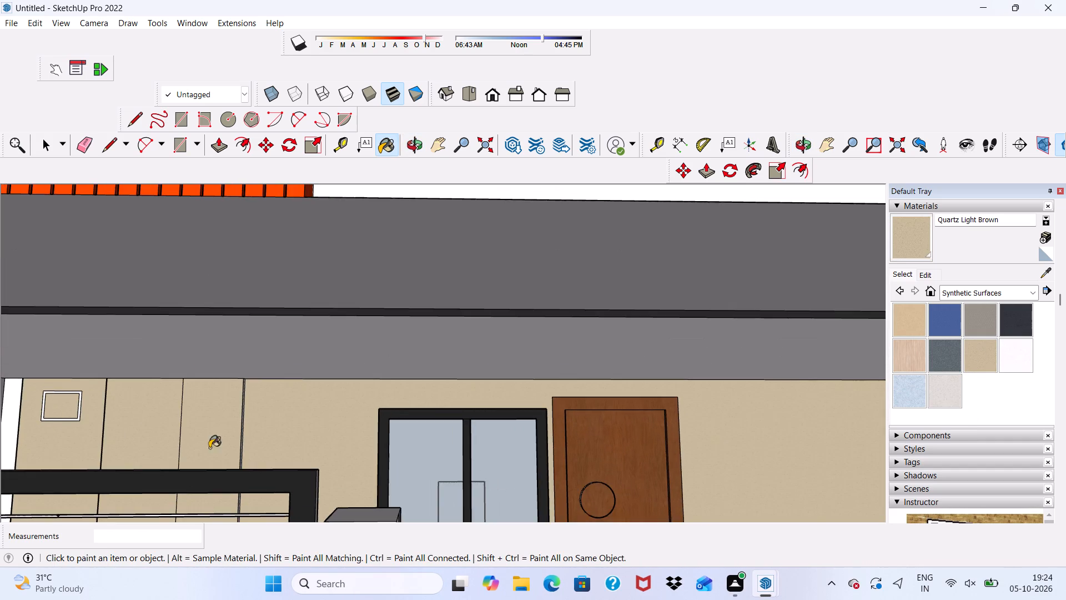
pyautogui.scroll(4, 46, 439)
pyautogui.scroll(-10, 51, 430)
# Paint the side walls of the ground-floor porch with Quartz Light Brown.
pyautogui.moveTo(440, 419); pyautogui.dragTo(298, 447, button='middle')
pyautogui.scroll(3, 274, 427)
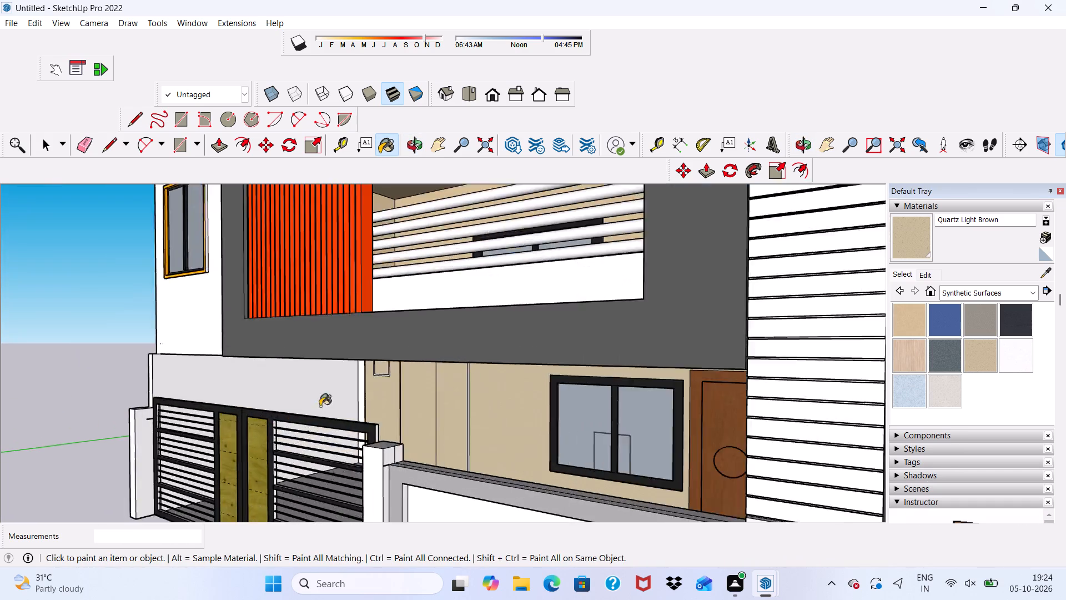
pyautogui.scroll(5, 320, 406)
pyautogui.click(356, 366)
pyautogui.click(293, 391)
pyautogui.scroll(-3, 293, 391)
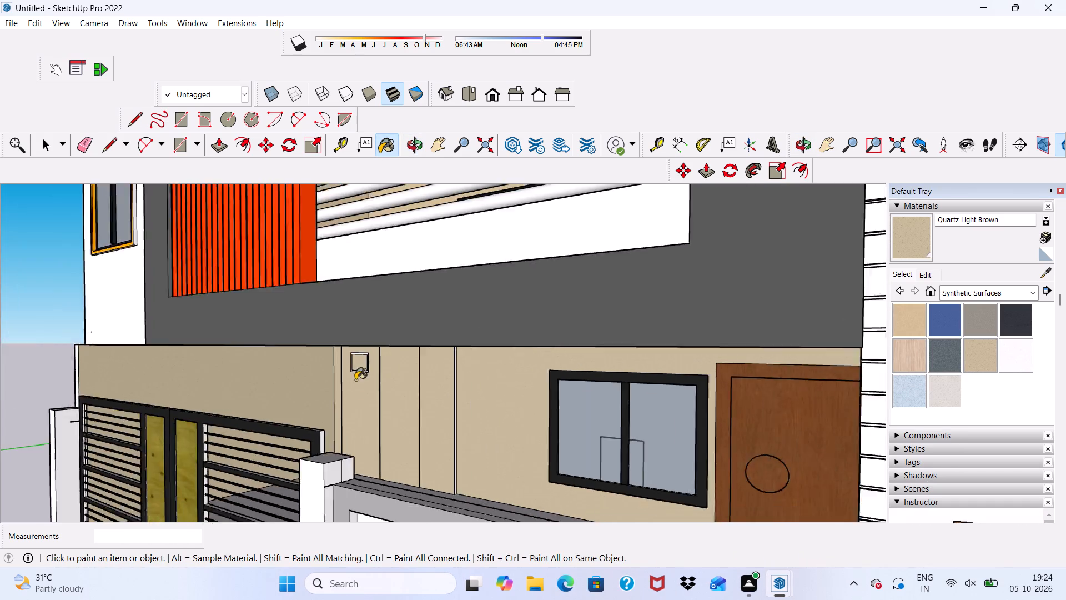
pyautogui.scroll(-2, 355, 380)
pyautogui.moveTo(363, 386); pyautogui.dragTo(666, 392, button='middle')
pyautogui.scroll(3, 586, 388)
pyautogui.click(648, 374)
pyautogui.scroll(-5, 569, 363)
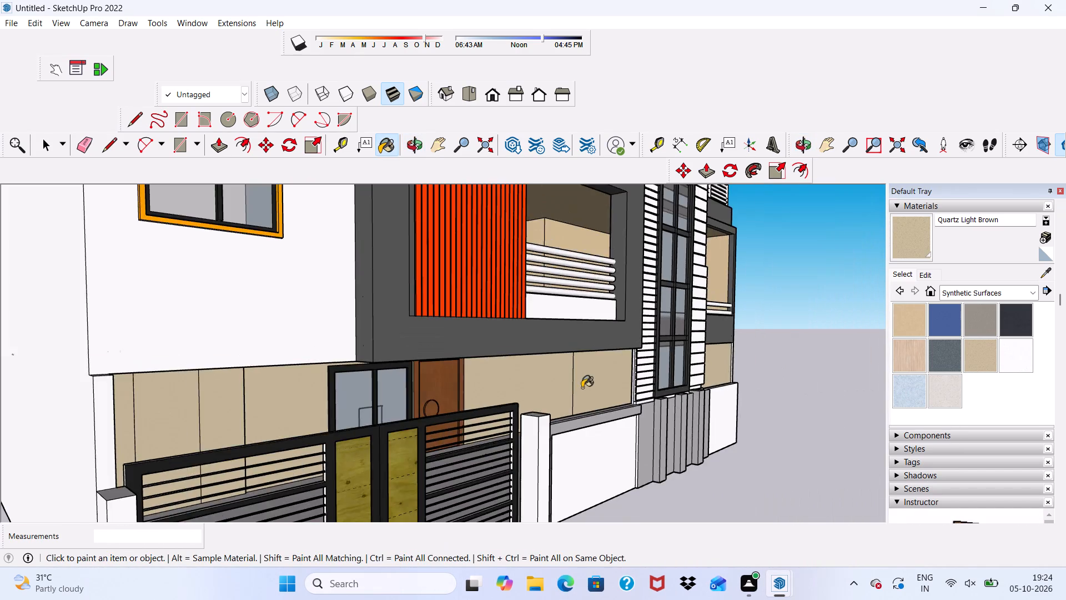
# Examine the painted balcony, porch and boundary wall across the whole front elevation.
pyautogui.moveTo(582, 388); pyautogui.dragTo(414, 355, button='middle')
pyautogui.scroll(-9, 415, 386)
pyautogui.moveTo(434, 411); pyautogui.dragTo(433, 466, button='middle')
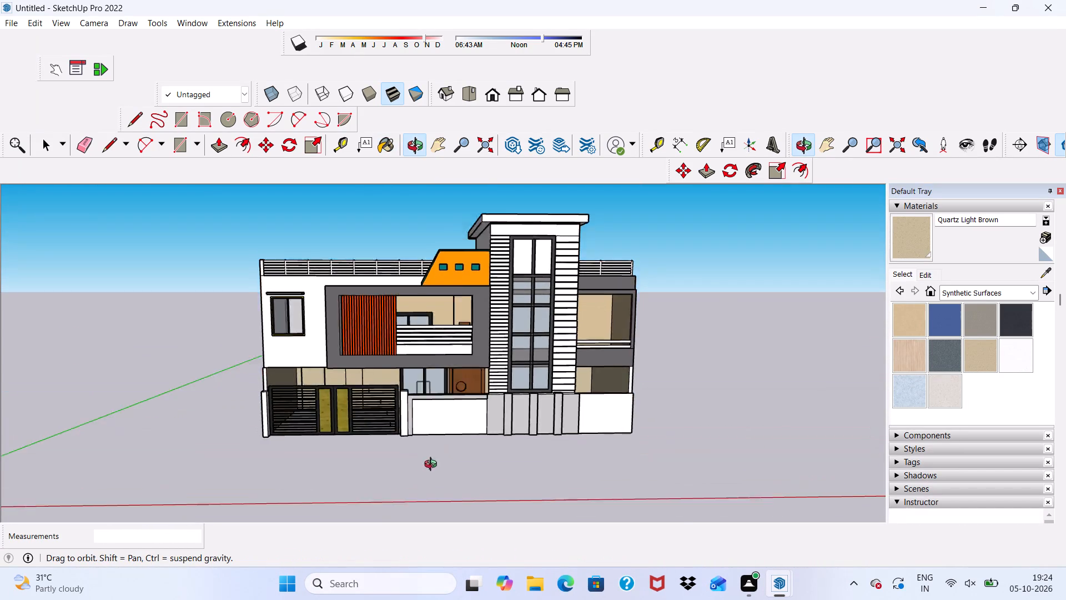
pyautogui.moveTo(433, 466); pyautogui.dragTo(401, 459, button='middle')
pyautogui.scroll(2, 400, 458)
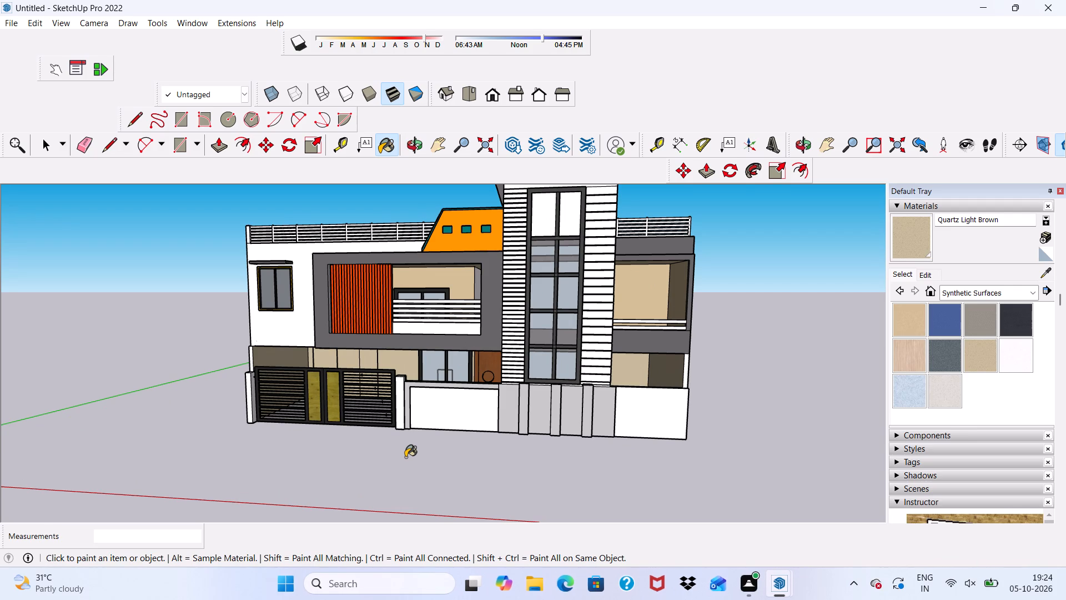
pyautogui.scroll(-5, 405, 457)
pyautogui.moveTo(399, 440); pyautogui.dragTo(389, 418, button='middle')
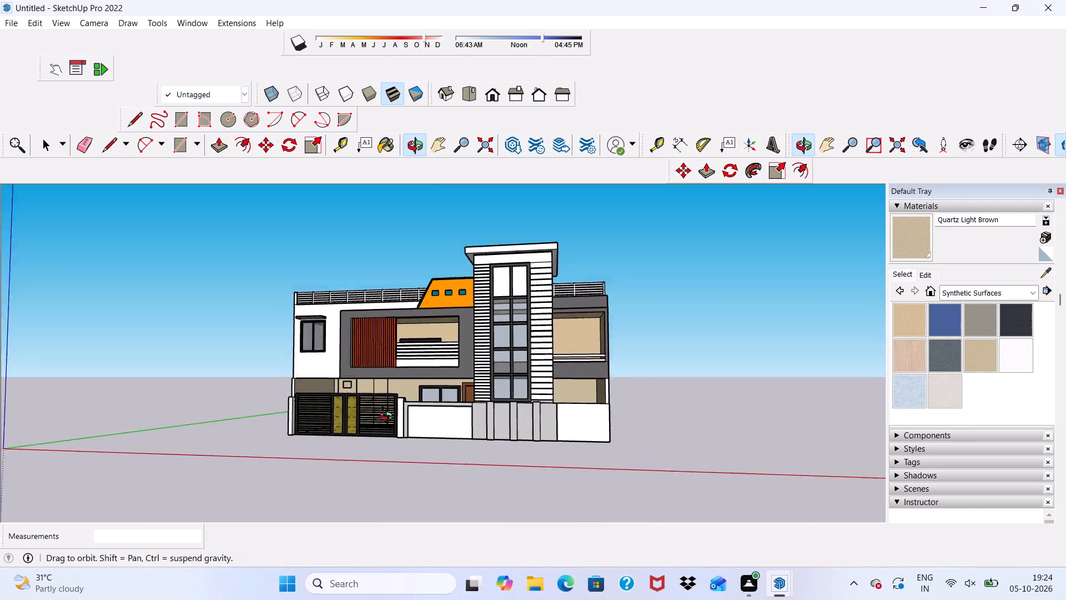
pyautogui.moveTo(389, 418); pyautogui.dragTo(401, 431, button='middle')
pyautogui.scroll(3, 401, 431)
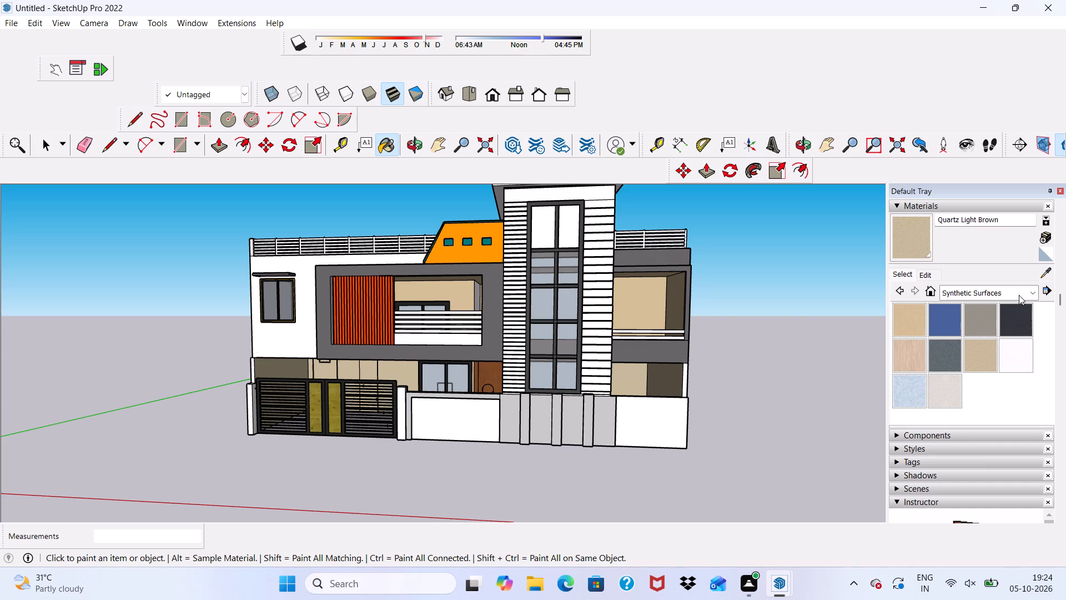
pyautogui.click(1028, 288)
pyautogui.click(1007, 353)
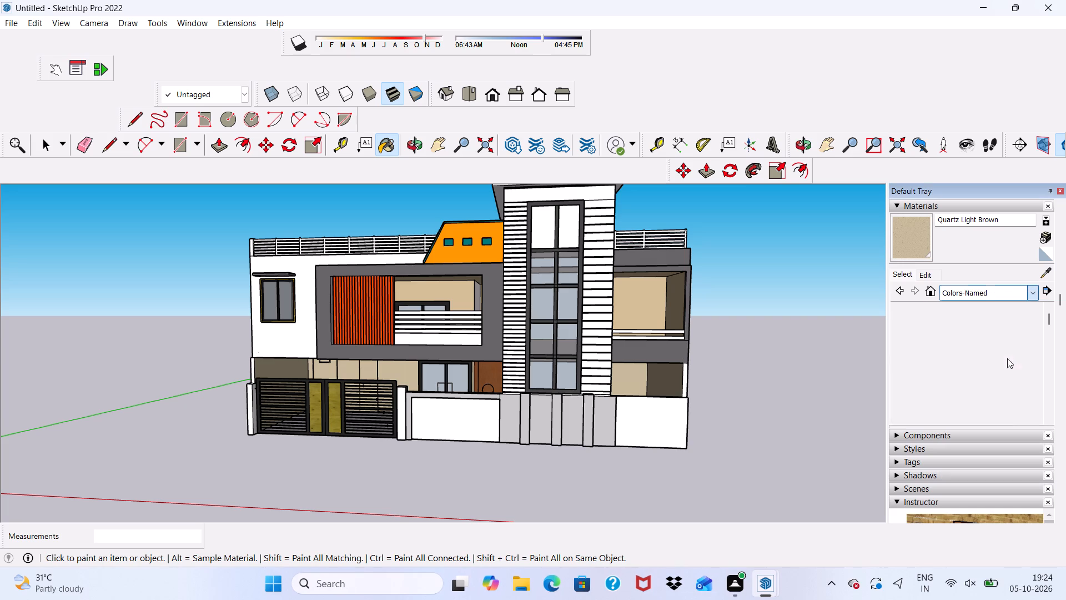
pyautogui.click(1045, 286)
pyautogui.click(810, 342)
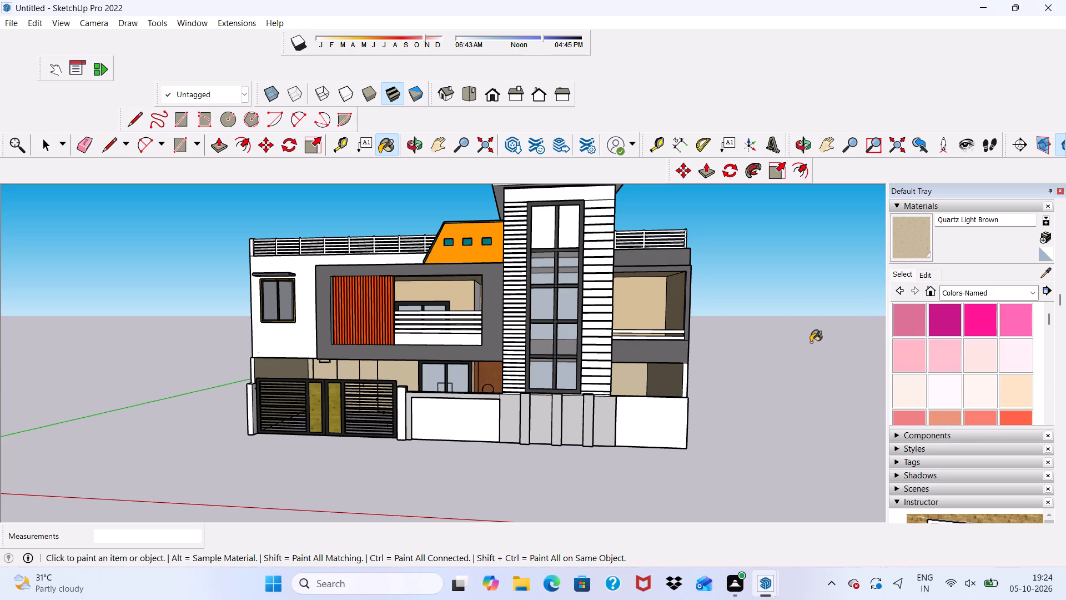
# Paint the two top panes of the tall tower window with Translucent Glass Gray from Glass and Mirrors.
pyautogui.click(1032, 295)
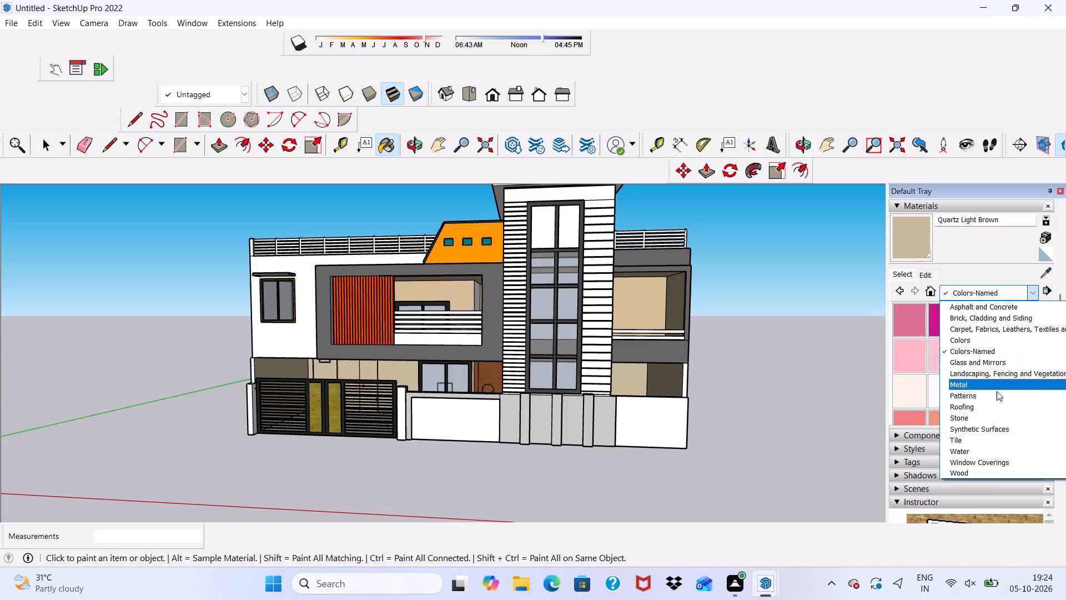
pyautogui.click(1004, 363)
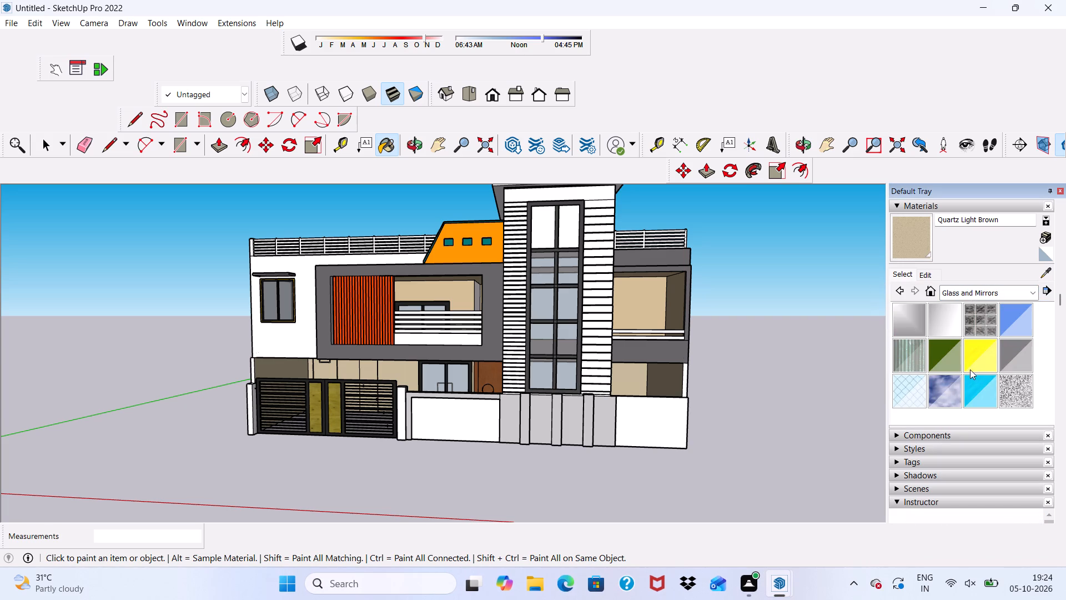
pyautogui.click(1015, 360)
pyautogui.scroll(4, 655, 378)
pyautogui.scroll(-2, 521, 238)
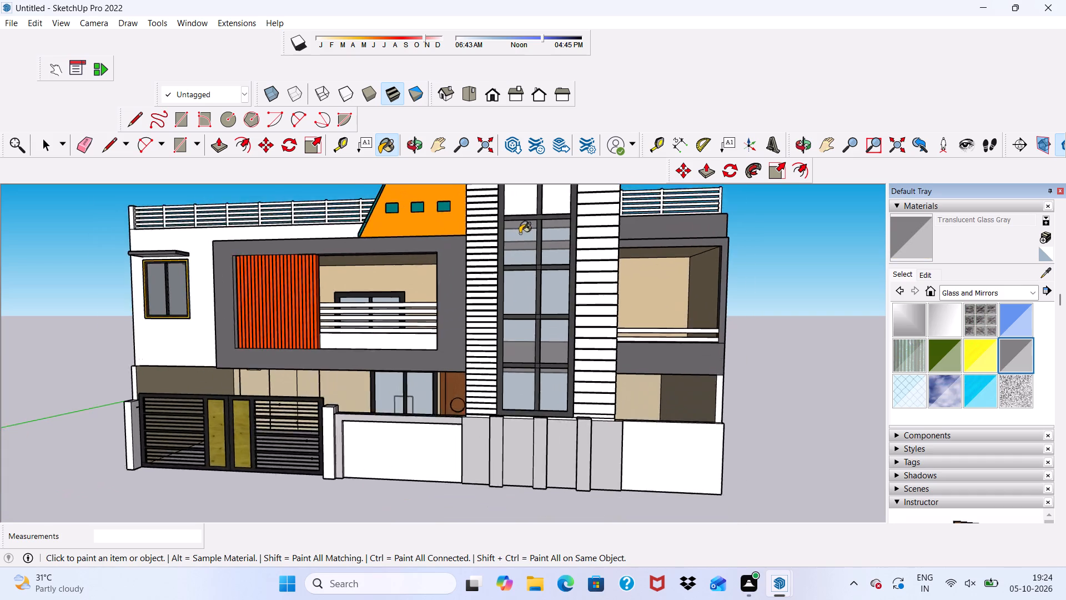
pyautogui.click(522, 211)
pyautogui.click(548, 204)
pyautogui.scroll(-9, 471, 329)
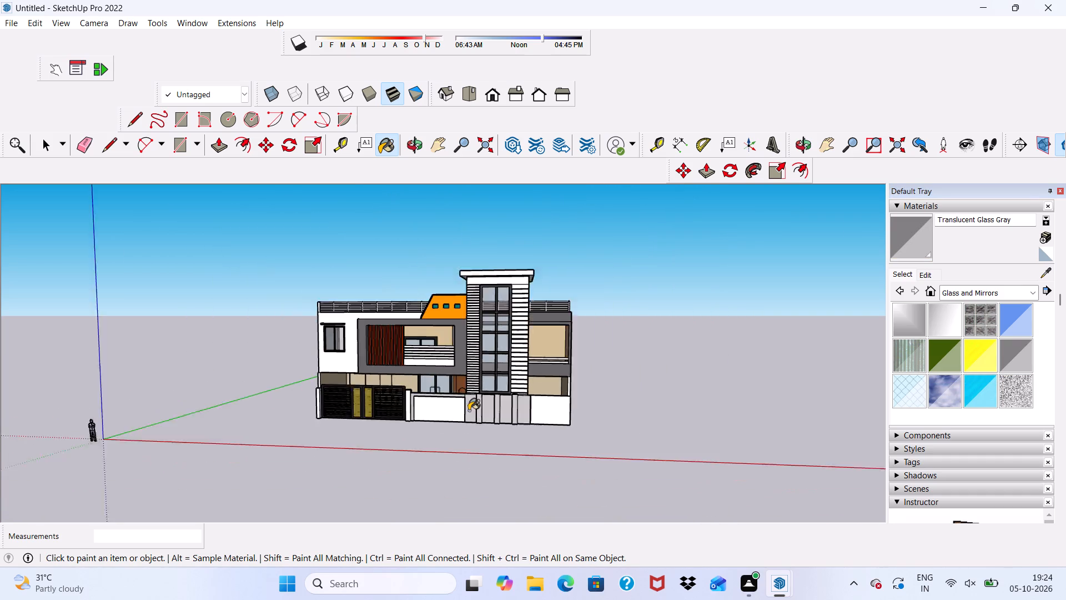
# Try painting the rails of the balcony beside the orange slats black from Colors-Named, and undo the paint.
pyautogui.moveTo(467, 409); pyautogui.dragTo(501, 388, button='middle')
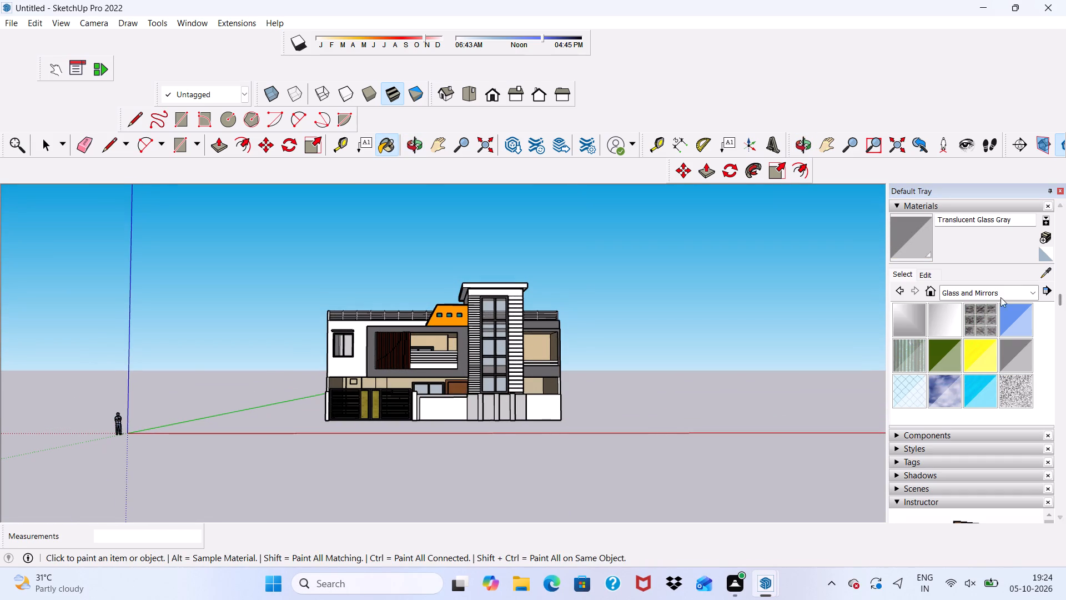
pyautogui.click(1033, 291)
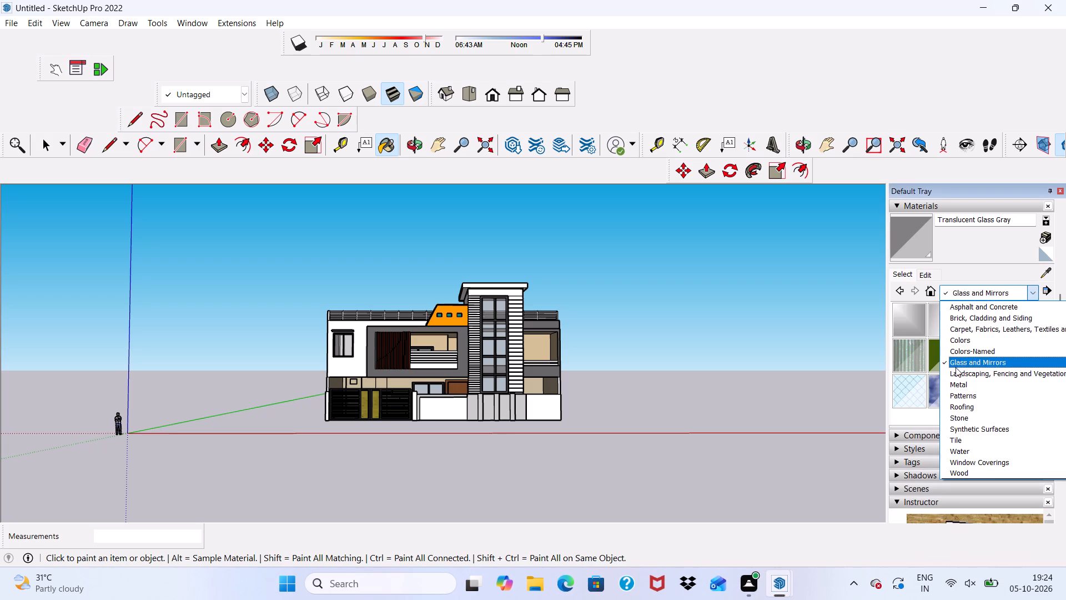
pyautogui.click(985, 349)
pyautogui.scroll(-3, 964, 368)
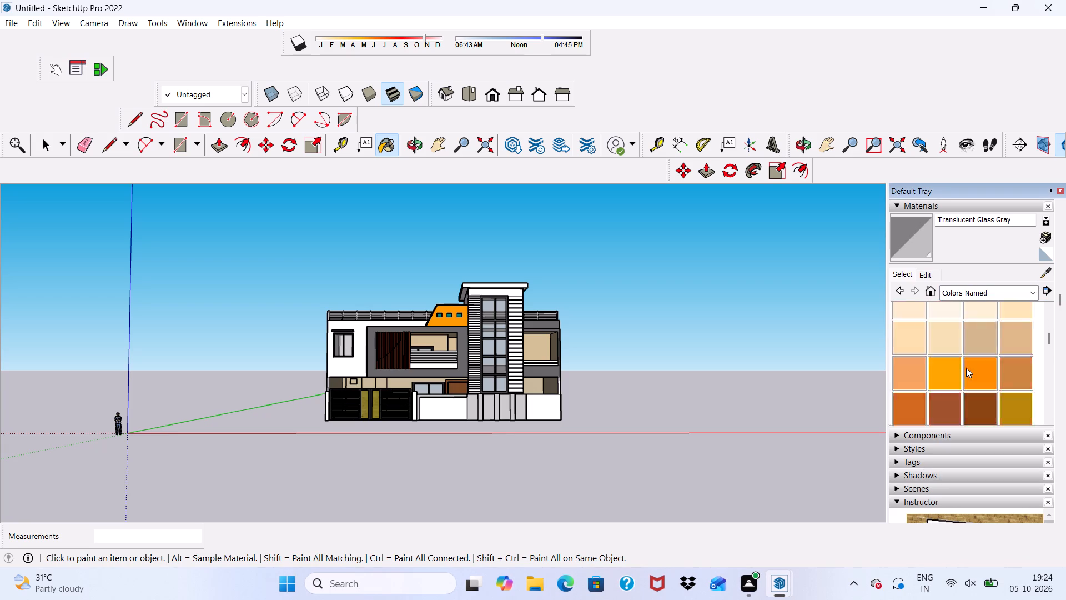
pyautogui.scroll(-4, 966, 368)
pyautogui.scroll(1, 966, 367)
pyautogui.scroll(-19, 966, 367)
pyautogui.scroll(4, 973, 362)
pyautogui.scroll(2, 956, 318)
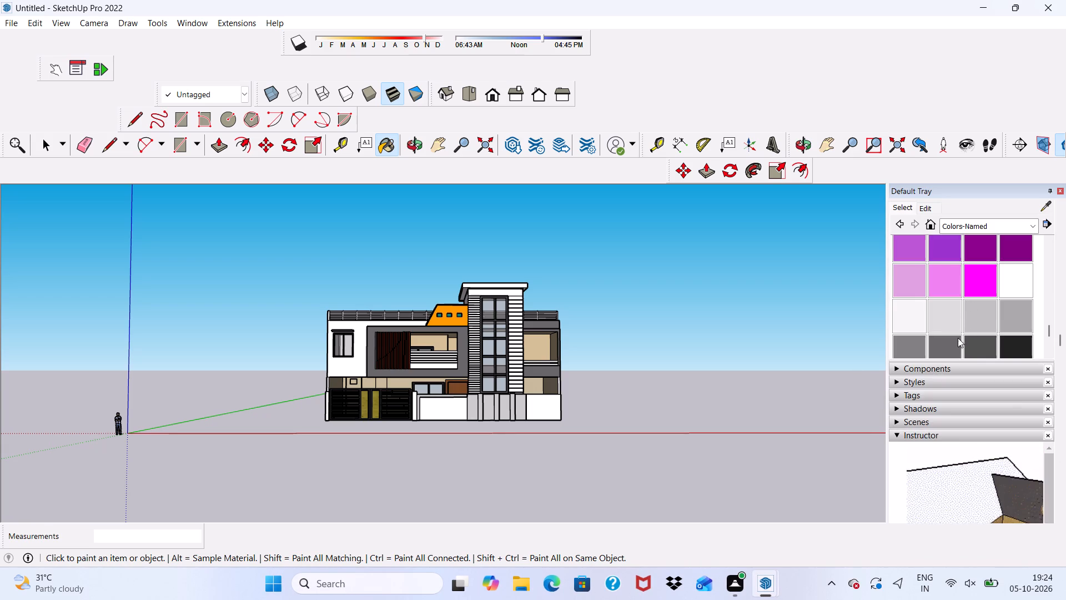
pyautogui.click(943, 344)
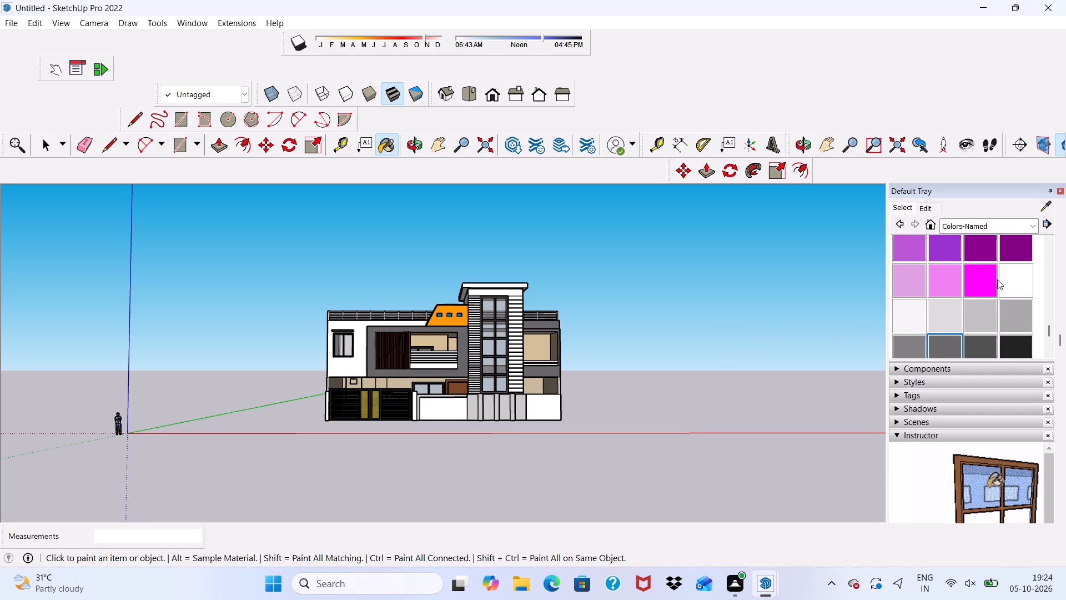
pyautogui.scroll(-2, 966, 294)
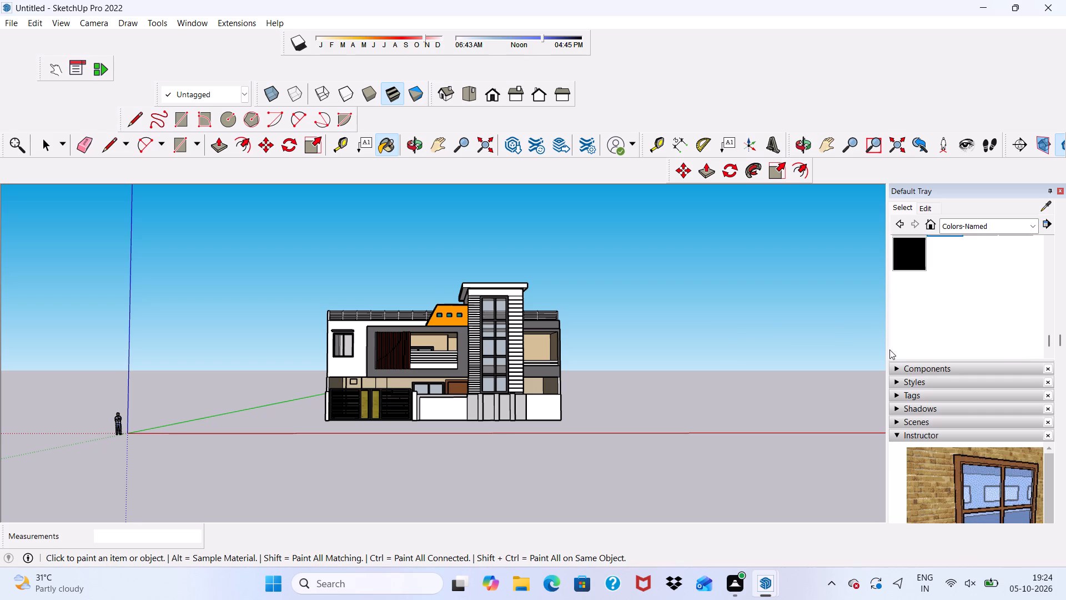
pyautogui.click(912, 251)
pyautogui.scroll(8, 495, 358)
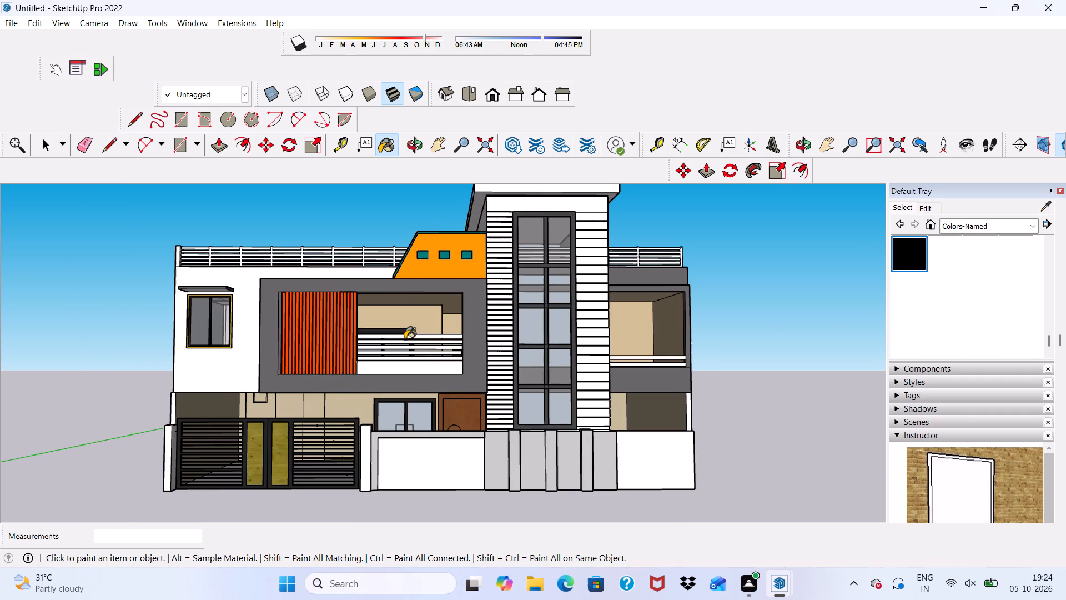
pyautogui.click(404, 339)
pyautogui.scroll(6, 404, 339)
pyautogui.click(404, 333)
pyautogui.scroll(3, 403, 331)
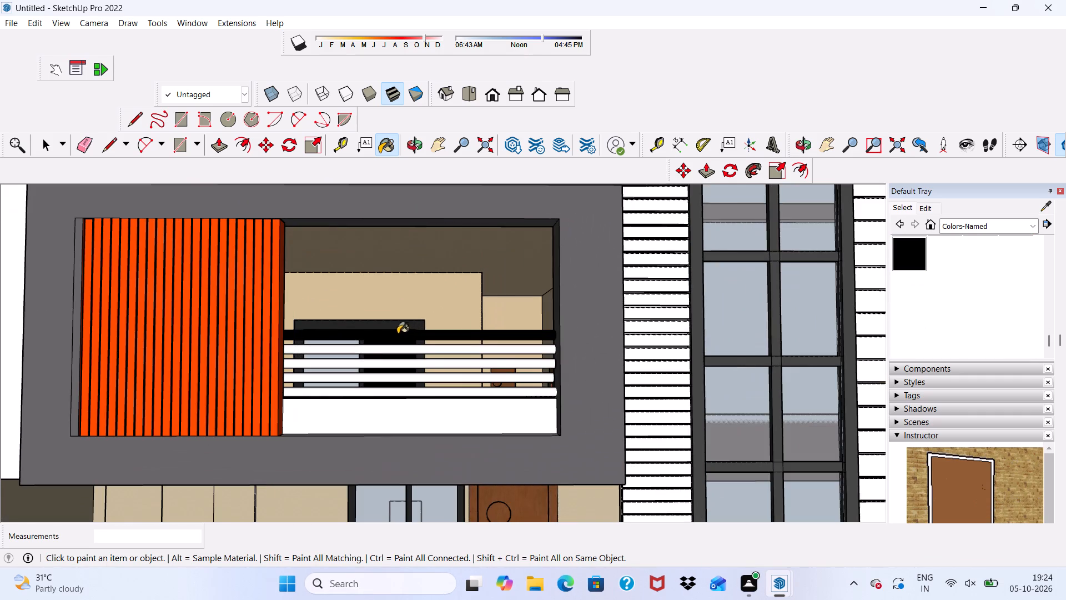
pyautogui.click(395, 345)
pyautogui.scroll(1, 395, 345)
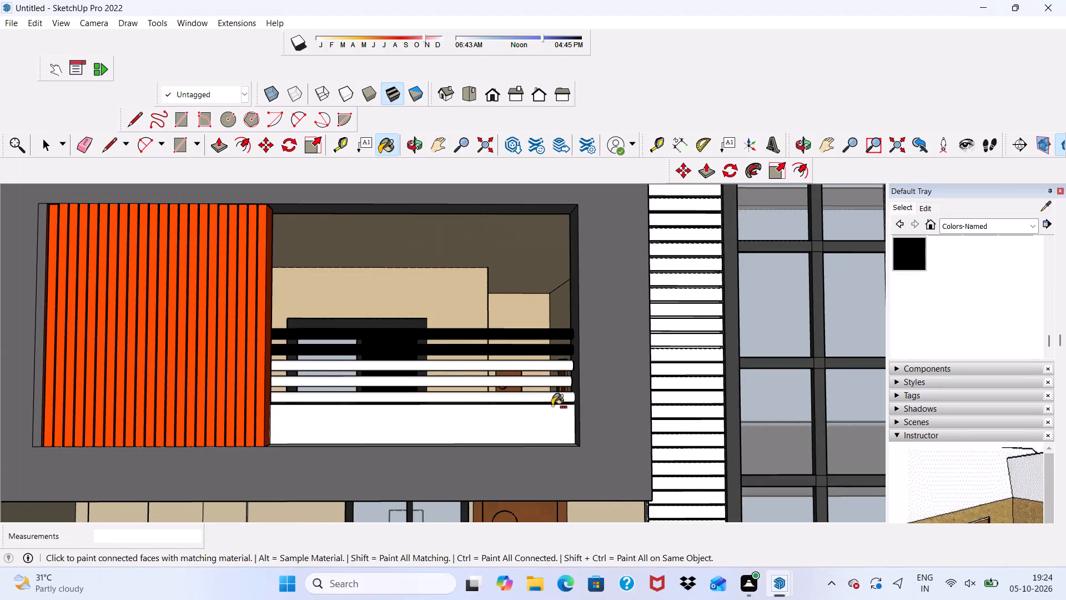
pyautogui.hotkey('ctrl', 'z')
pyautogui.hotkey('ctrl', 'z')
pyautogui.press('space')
# Paint the five horizontal rails of the balcony beside the orange slats with 0136_Charcoal from Colors-Named.
pyautogui.scroll(-4, 490, 351)
pyautogui.scroll(1, 489, 351)
pyautogui.scroll(-2, 419, 261)
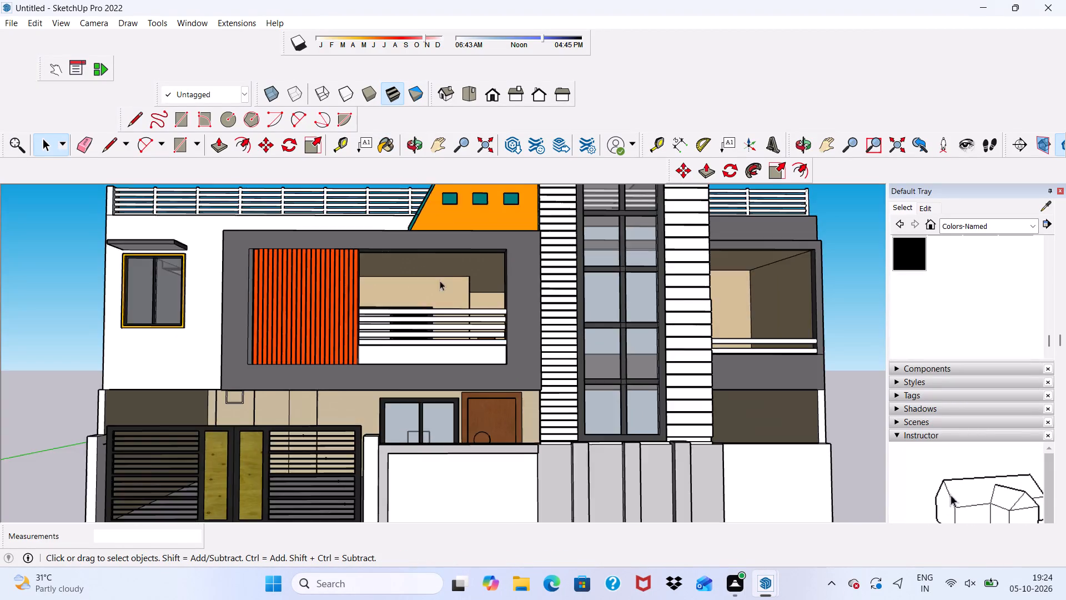
pyautogui.scroll(-7, 440, 281)
pyautogui.scroll(1, 488, 259)
pyautogui.moveTo(534, 305); pyautogui.dragTo(479, 328, button='middle')
pyautogui.scroll(-3, 477, 331)
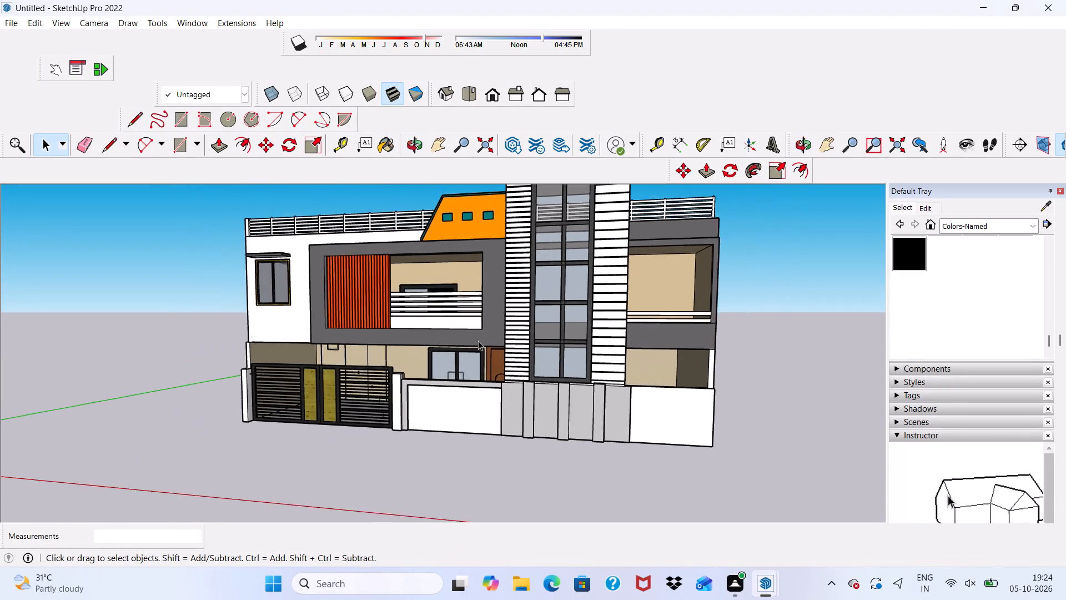
pyautogui.scroll(-2, 486, 352)
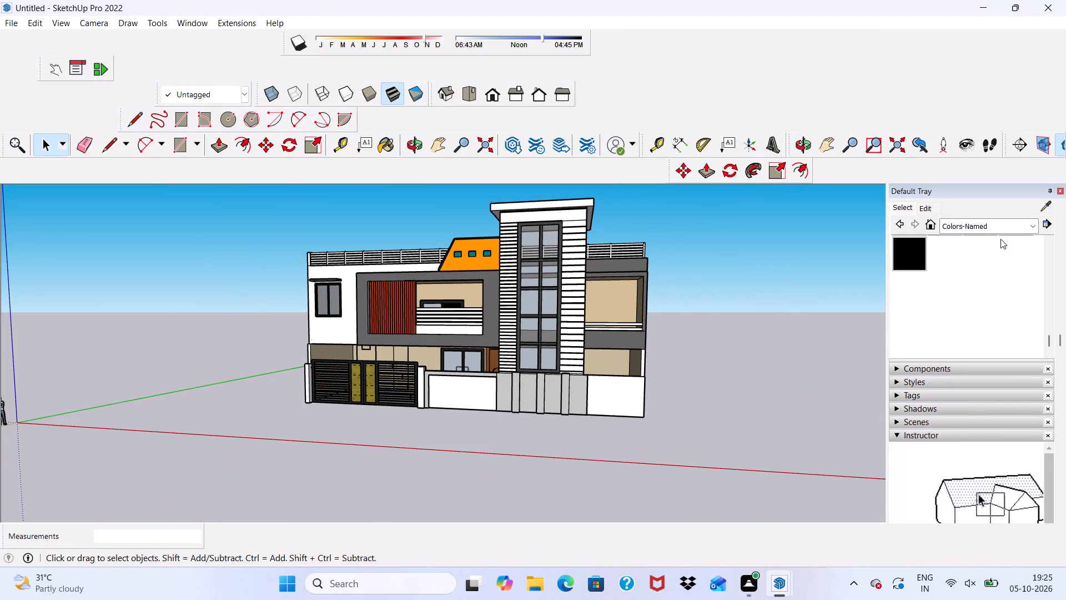
pyautogui.scroll(1, 992, 256)
pyautogui.click(1019, 274)
pyautogui.scroll(4, 569, 333)
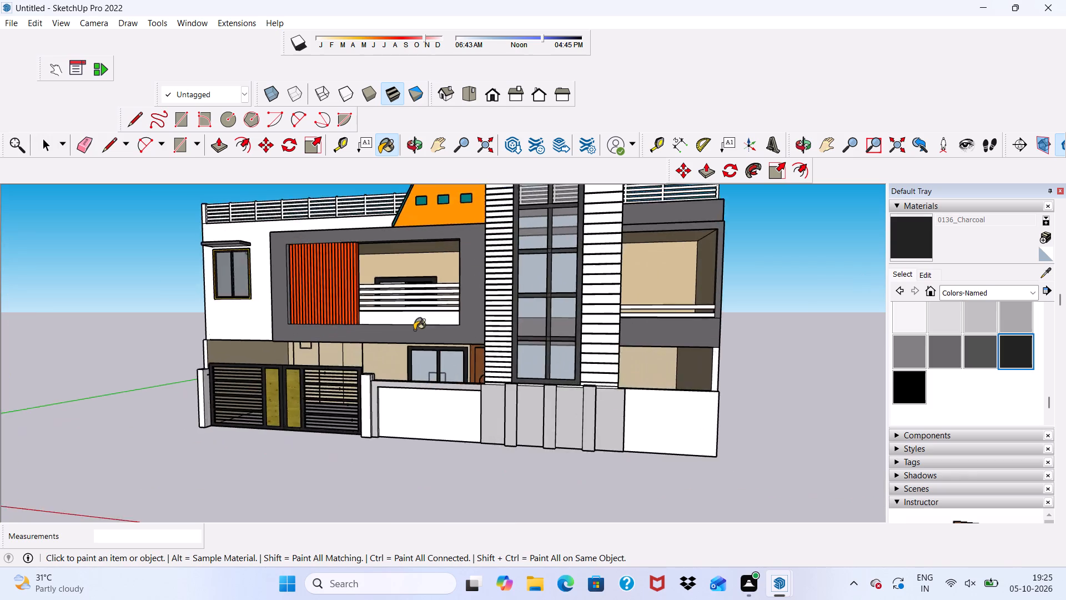
pyautogui.scroll(6, 414, 330)
pyautogui.click(371, 293)
pyautogui.scroll(3, 371, 304)
pyautogui.click(370, 307)
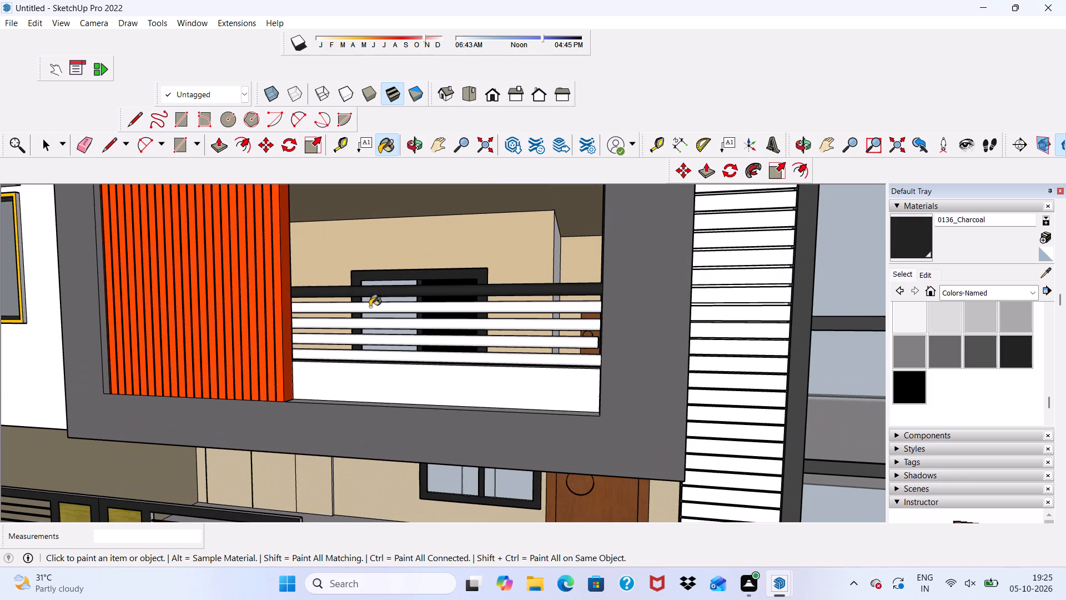
pyautogui.click(384, 327)
pyautogui.click(381, 344)
pyautogui.click(380, 362)
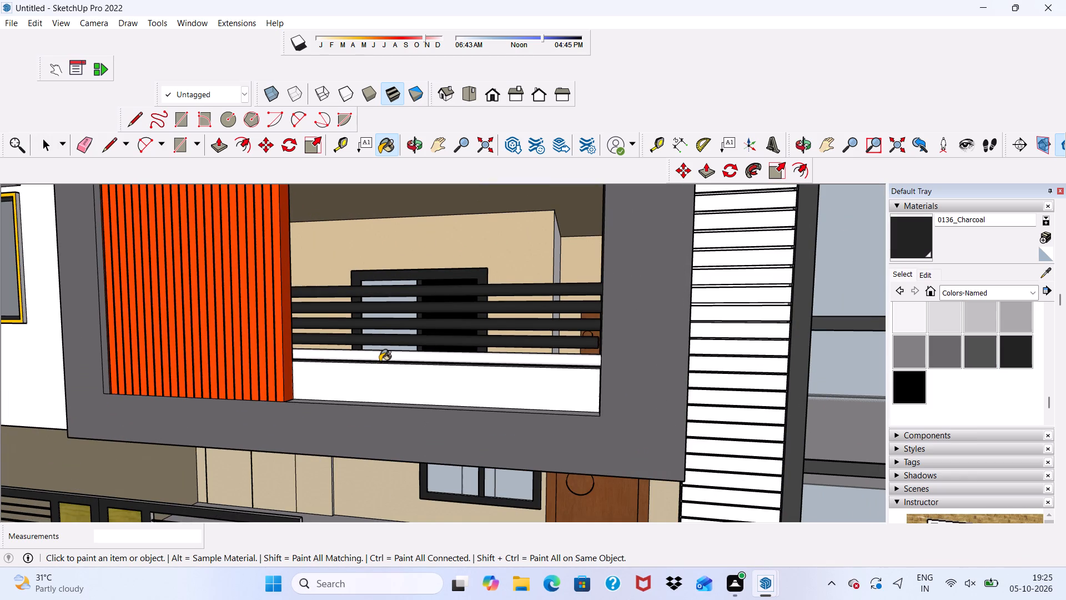
pyautogui.click(380, 356)
# Paint the two rails of the first-floor balcony on the other side of the tower with 0136_Charcoal.
pyautogui.scroll(-9, 354, 353)
pyautogui.scroll(1, 284, 371)
pyautogui.scroll(-1, 307, 384)
pyautogui.scroll(6, 636, 354)
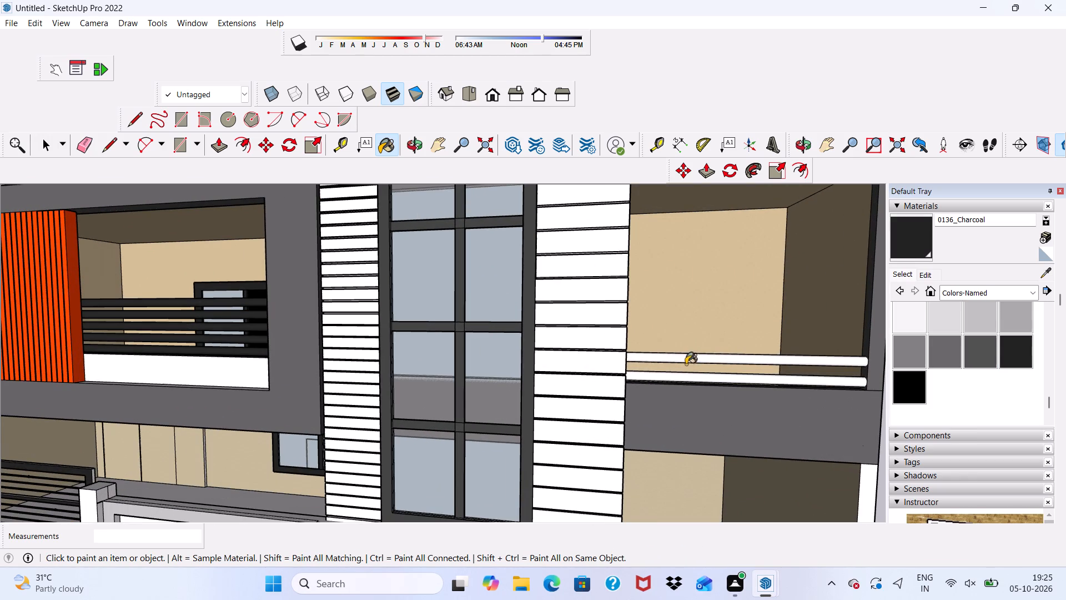
pyautogui.click(691, 356)
pyautogui.click(677, 377)
# Paint the upper horizontal bars of the roof railing with 0136_Charcoal, starting from its top bar.
pyautogui.scroll(-2, 627, 362)
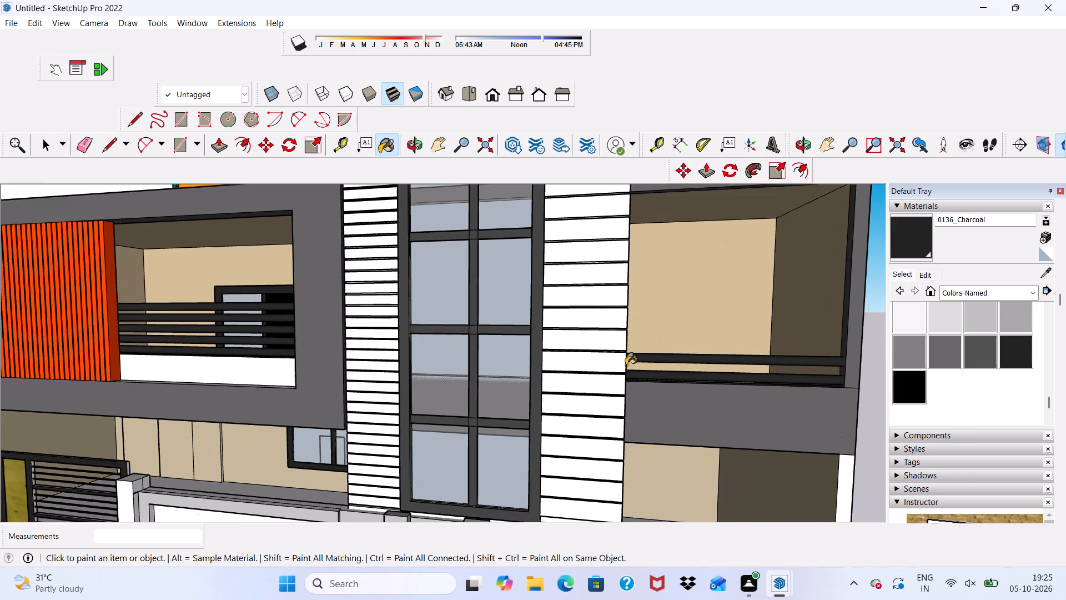
pyautogui.scroll(-5, 626, 365)
pyautogui.scroll(3, 645, 227)
pyautogui.click(630, 207)
pyautogui.scroll(3, 630, 207)
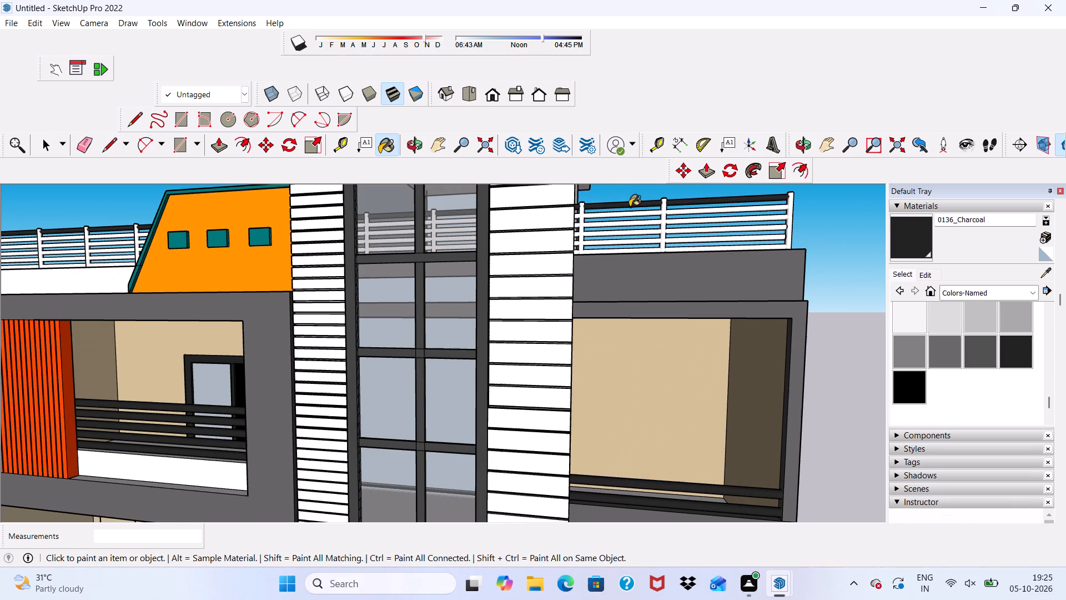
pyautogui.click(626, 217)
pyautogui.scroll(1, 606, 224)
pyautogui.click(606, 225)
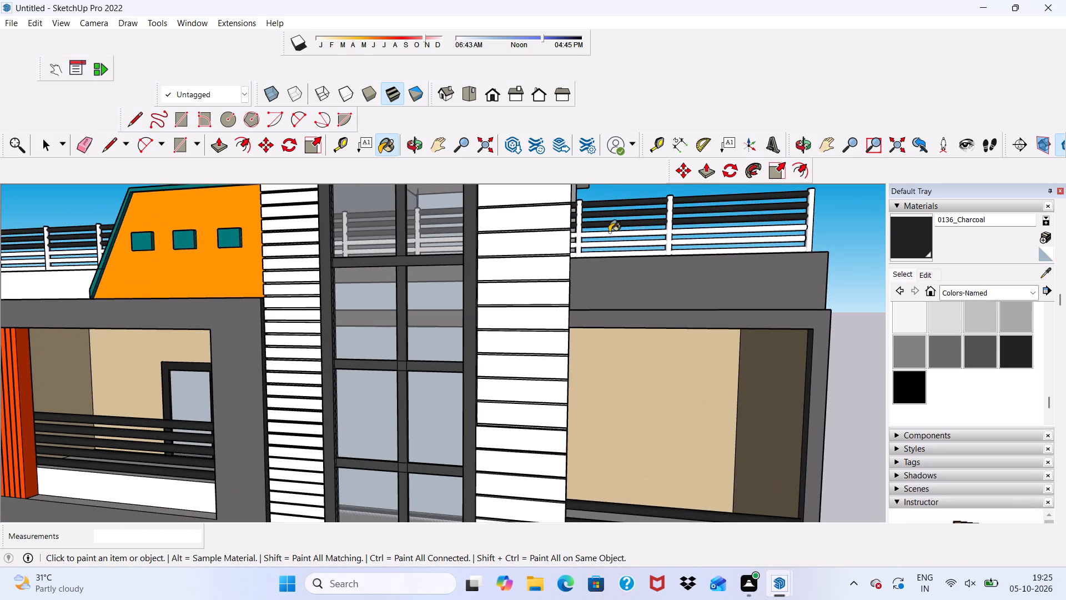
pyautogui.click(609, 232)
pyautogui.click(610, 243)
# Paint the posts and bottom bar of the short roof railing section beside the tower with 0136_Charcoal.
pyautogui.scroll(3, 582, 251)
pyautogui.click(576, 234)
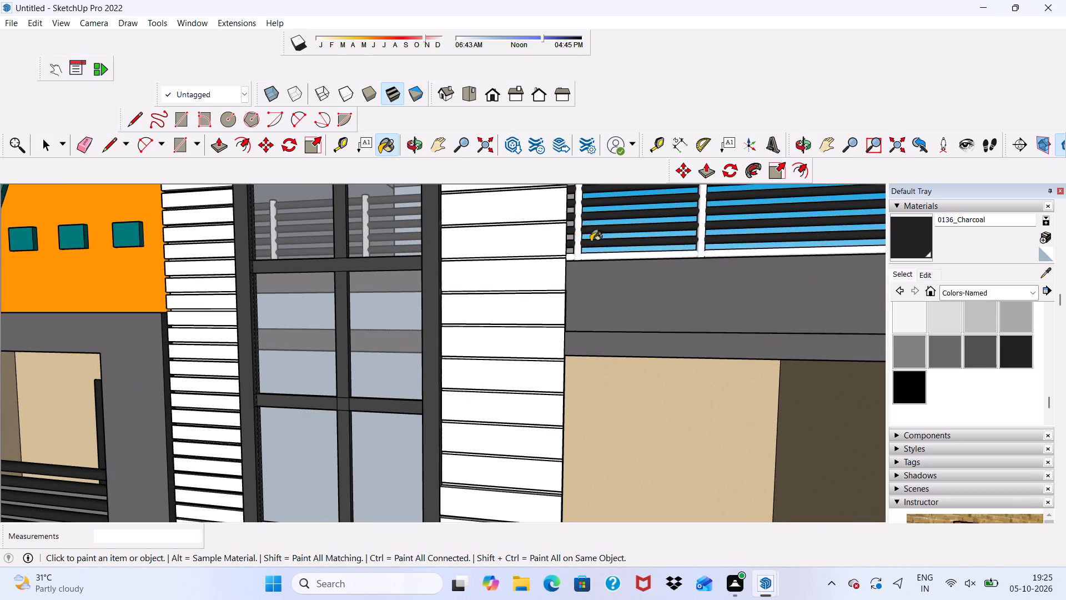
pyautogui.moveTo(703, 228); pyautogui.dragTo(692, 243)
pyautogui.click(635, 256)
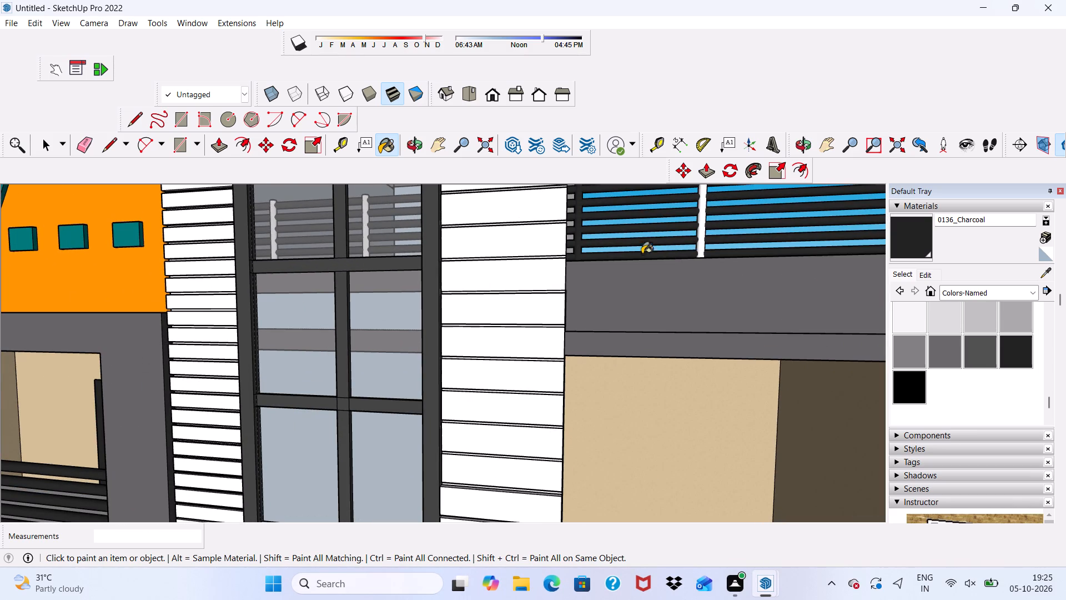
pyautogui.click(702, 231)
pyautogui.scroll(-2, 637, 266)
pyautogui.scroll(1, 601, 292)
pyautogui.scroll(-5, 594, 298)
pyautogui.scroll(1, 445, 280)
pyautogui.scroll(-1, 545, 298)
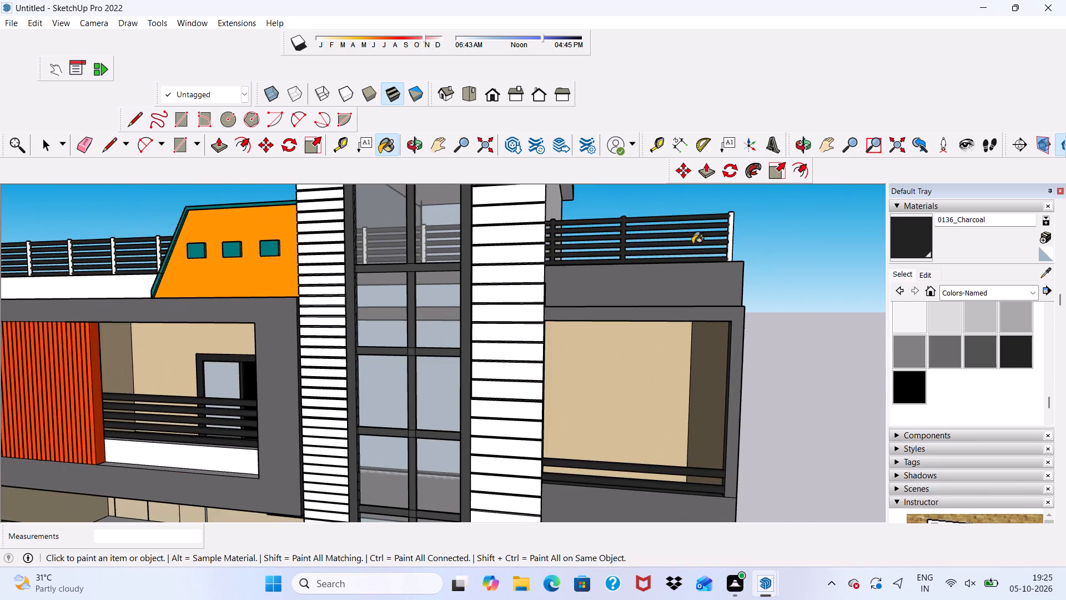
pyautogui.scroll(4, 728, 222)
pyautogui.click(719, 239)
# From the roof side, paint the railing posts nearest the slanted orange parapet panel with 0136_Charcoal.
pyautogui.scroll(-7, 724, 237)
pyautogui.moveTo(260, 265); pyautogui.dragTo(391, 269, button='middle')
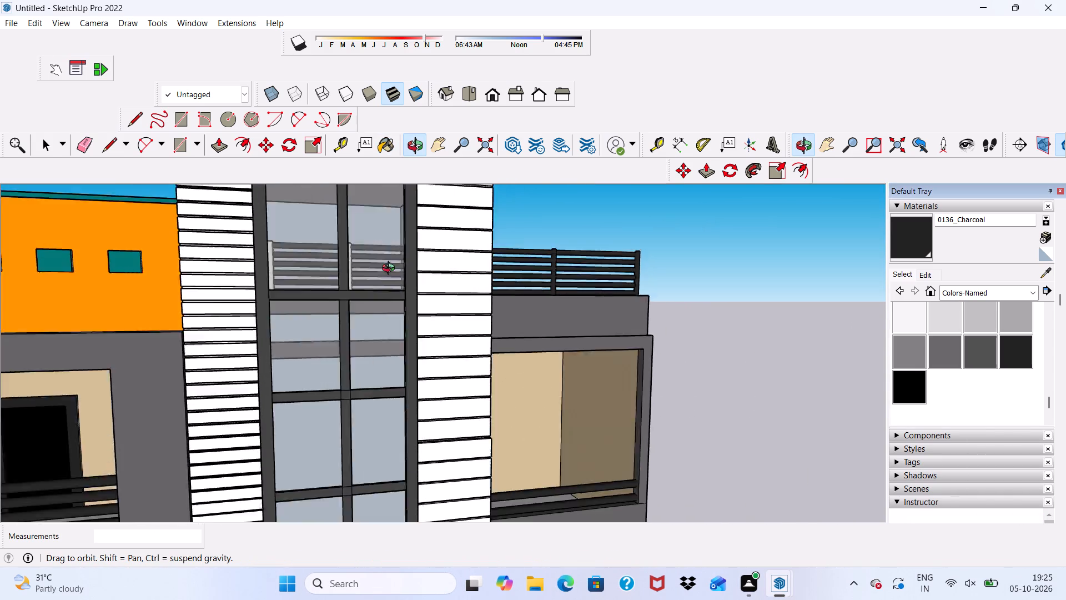
pyautogui.moveTo(391, 269); pyautogui.dragTo(620, 293, button='middle')
pyautogui.moveTo(622, 294); pyautogui.dragTo(677, 282, button='middle')
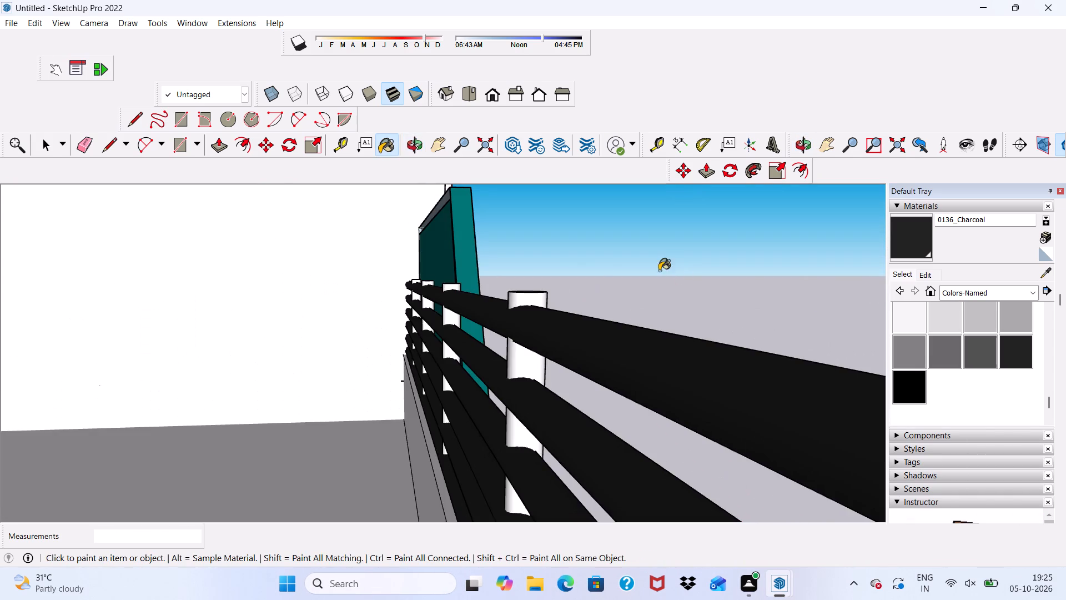
pyautogui.scroll(4, 497, 276)
pyautogui.scroll(-8, 378, 321)
pyautogui.moveTo(434, 317); pyautogui.dragTo(504, 314, button='middle')
pyautogui.scroll(5, 504, 314)
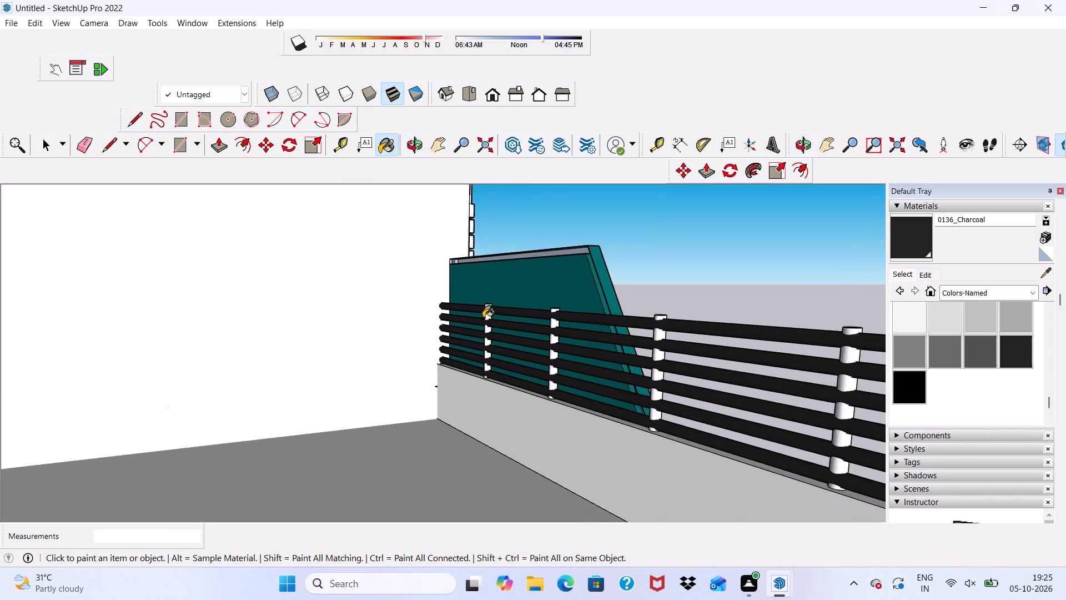
pyautogui.click(484, 316)
pyautogui.scroll(1, 524, 327)
pyautogui.click(560, 325)
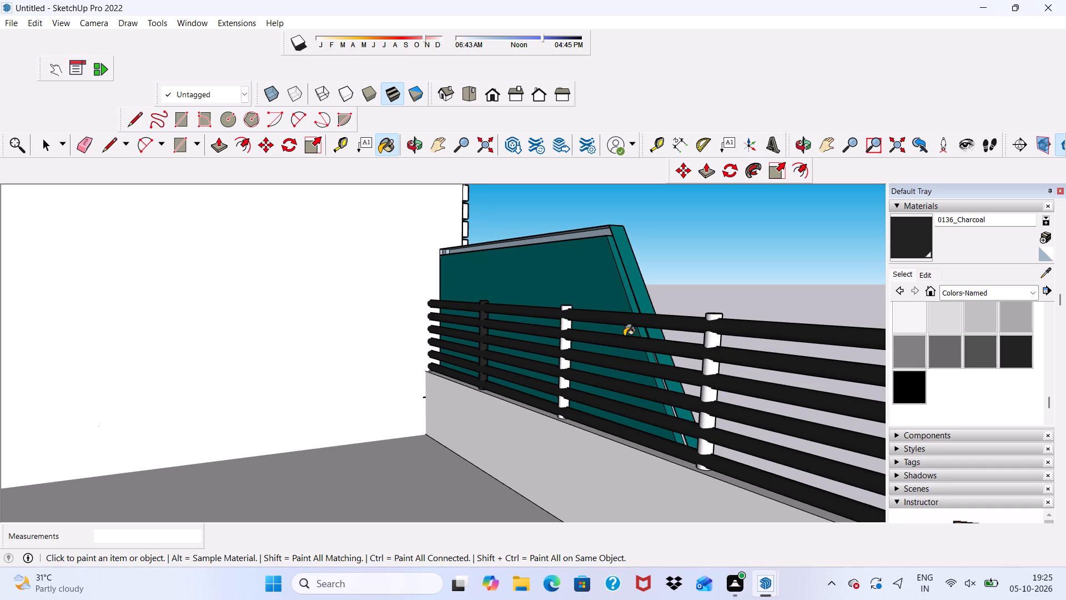
pyautogui.scroll(2, 482, 383)
pyautogui.scroll(1, 550, 332)
pyautogui.click(599, 304)
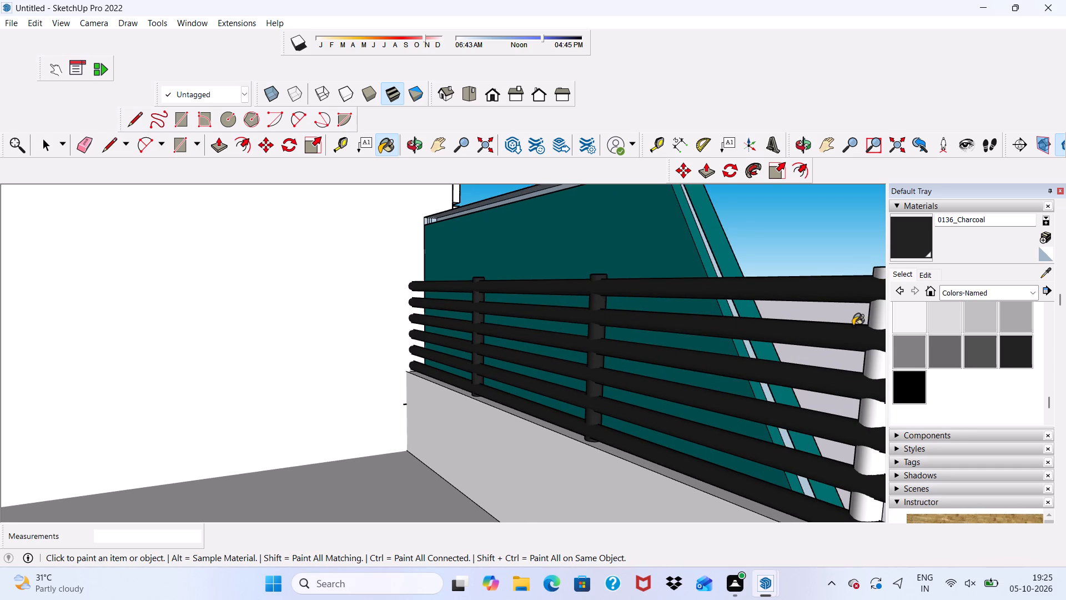
pyautogui.click(872, 319)
# Paint the remaining white posts along the long roof railing with 0136_Charcoal.
pyautogui.scroll(-8, 564, 338)
pyautogui.scroll(1, 250, 303)
pyautogui.scroll(-4, 256, 306)
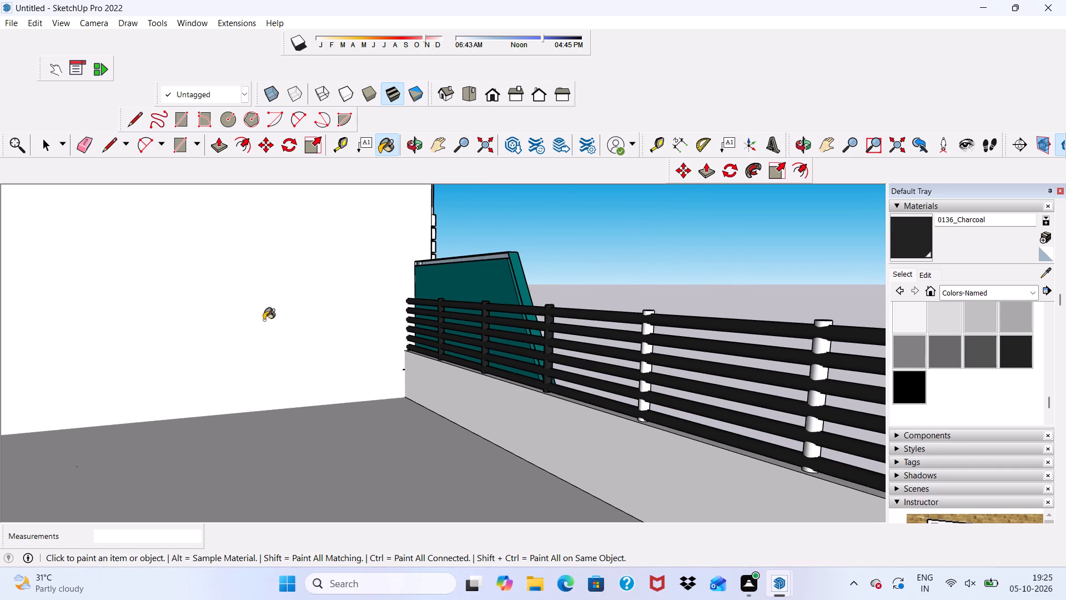
pyautogui.scroll(-2, 264, 320)
pyautogui.click(545, 344)
pyautogui.scroll(7, 519, 347)
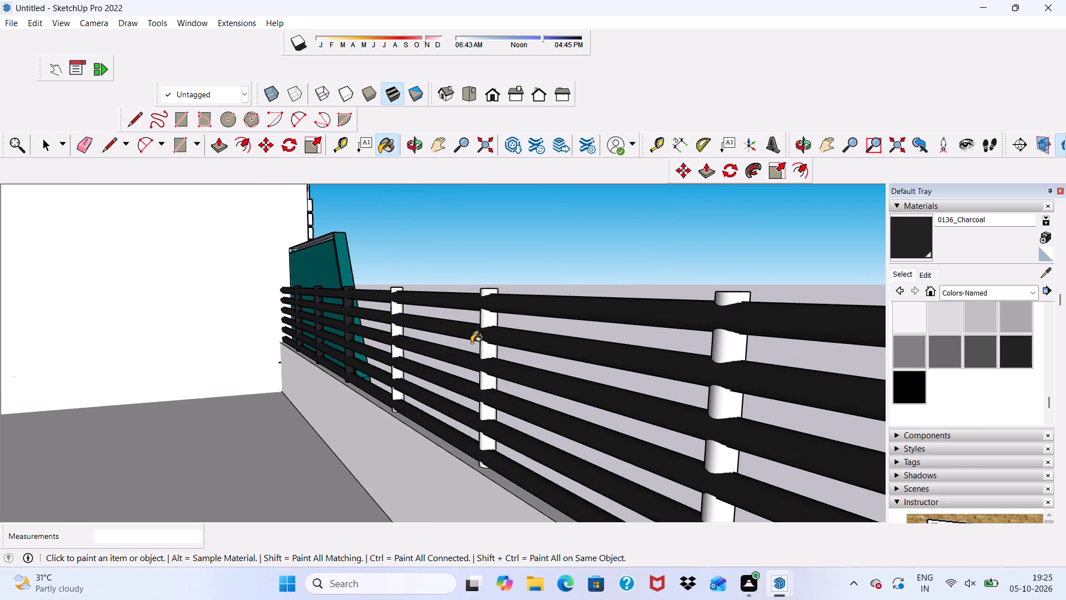
pyautogui.click(493, 321)
pyautogui.scroll(2, 414, 314)
pyautogui.click(393, 308)
pyautogui.scroll(-2, 341, 320)
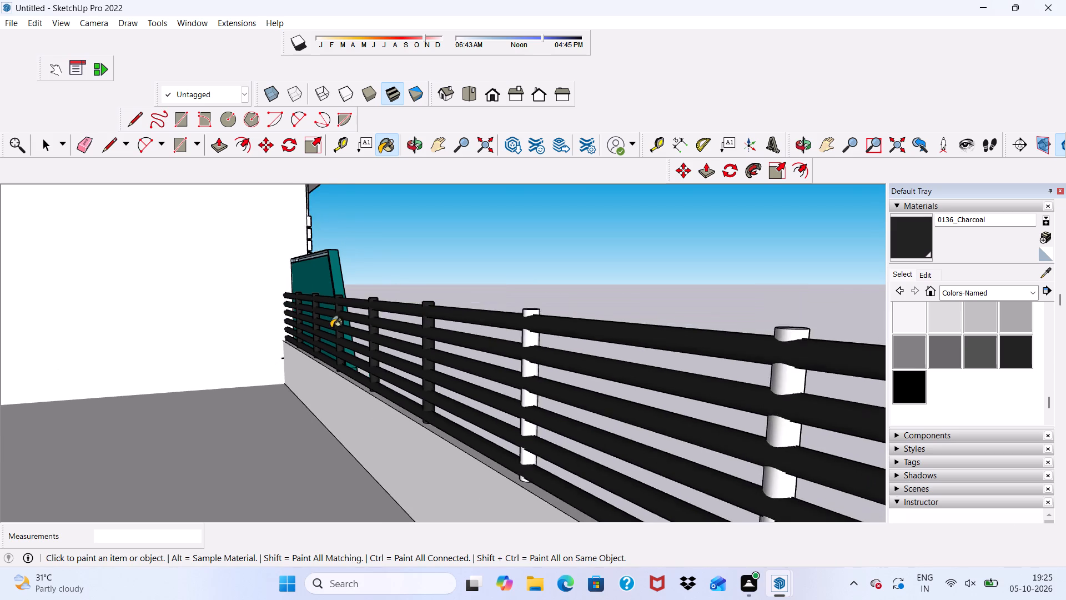
pyautogui.scroll(-7, 331, 328)
pyautogui.scroll(3, 415, 348)
pyautogui.click(471, 353)
pyautogui.scroll(1, 352, 345)
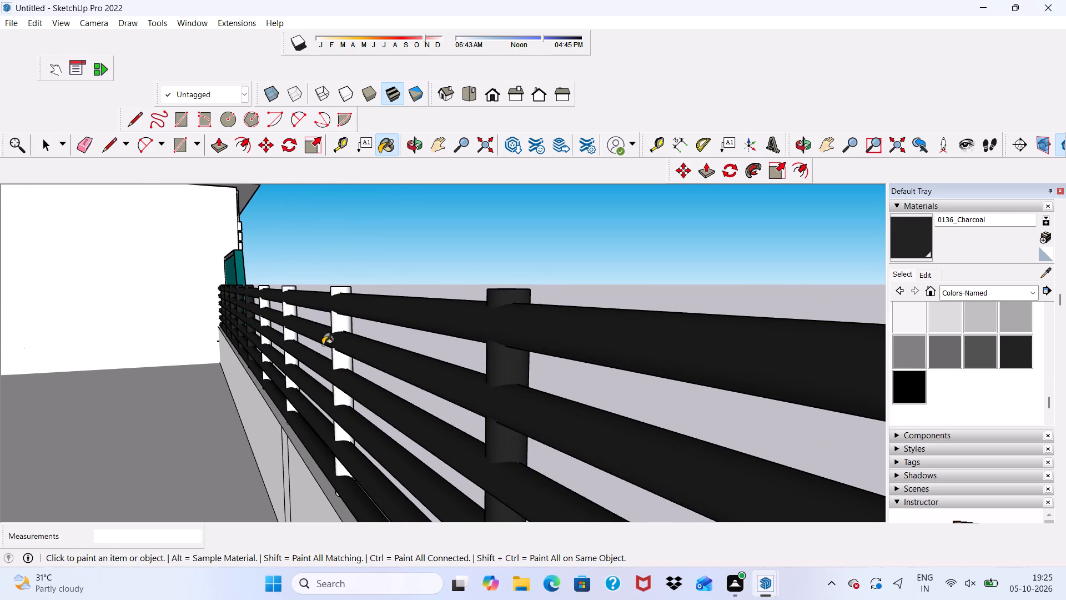
pyautogui.click(338, 325)
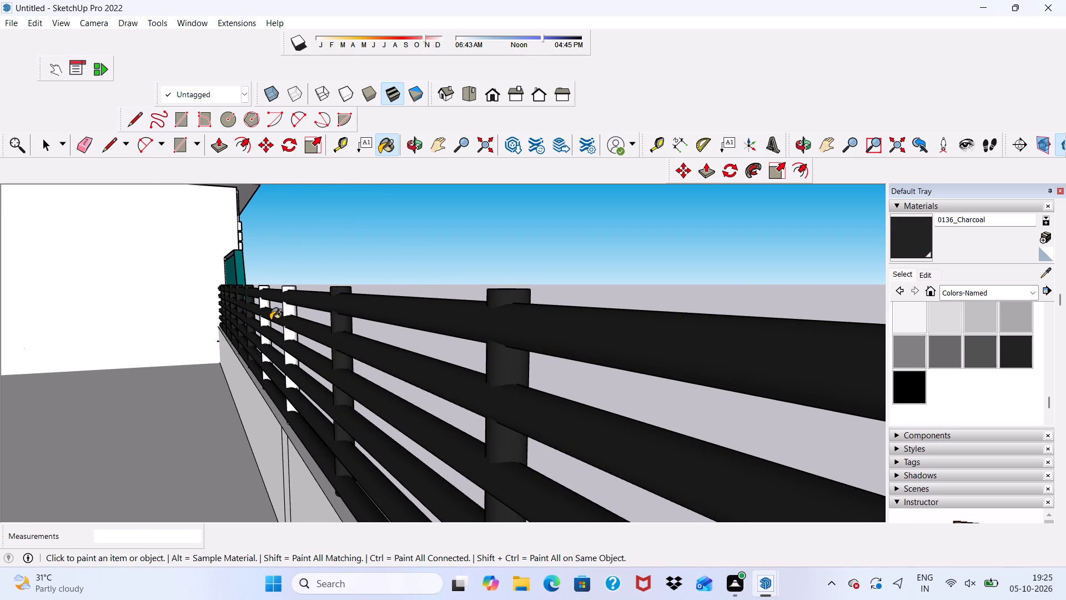
pyautogui.scroll(2, 270, 320)
pyautogui.click(293, 308)
pyautogui.scroll(2, 253, 306)
pyautogui.click(255, 304)
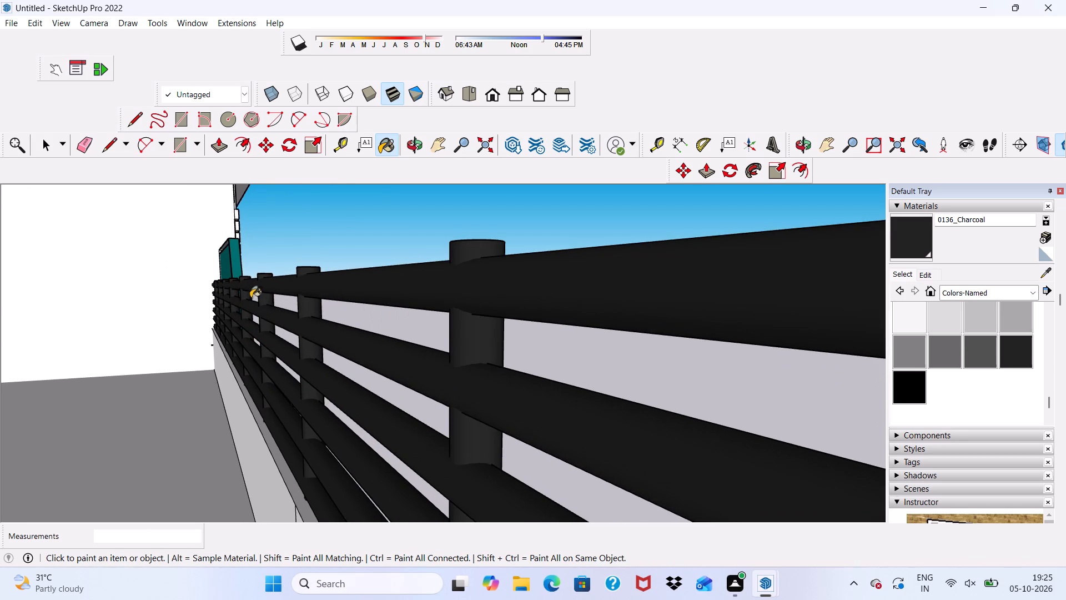
# Examine the painted roof and balcony railings across the whole front elevation.
pyautogui.scroll(-11, 250, 298)
pyautogui.moveTo(295, 286); pyautogui.dragTo(0, 263, button='middle')
pyautogui.scroll(-1, 296, 319)
pyautogui.scroll(1, 324, 328)
pyautogui.scroll(-2, 354, 333)
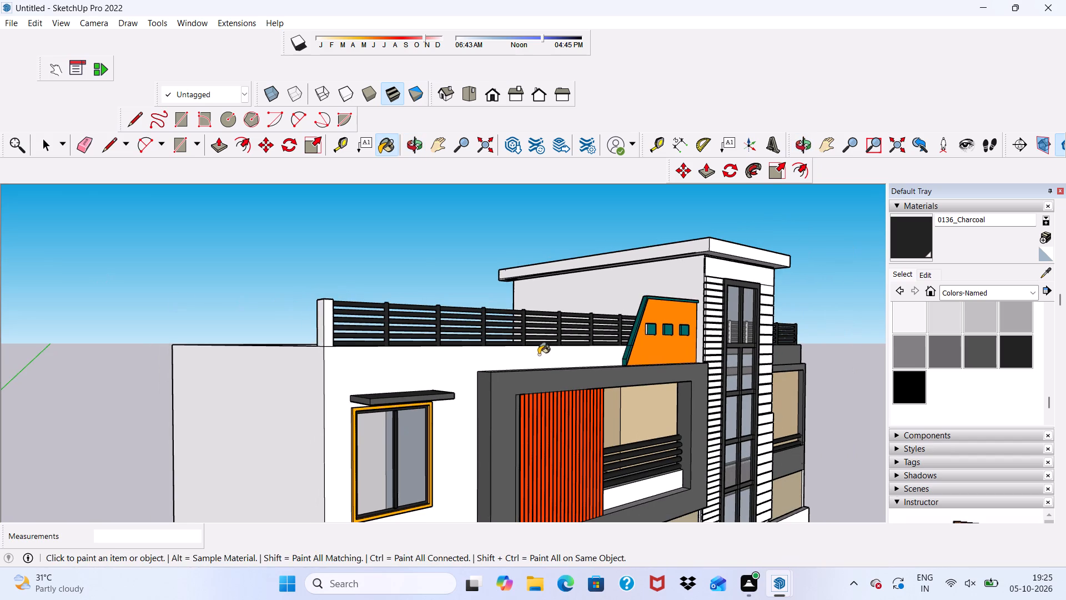
pyautogui.moveTo(540, 356); pyautogui.dragTo(530, 349)
pyautogui.press('space')
pyautogui.scroll(-9, 387, 272)
pyautogui.moveTo(502, 342); pyautogui.dragTo(278, 308, button='middle')
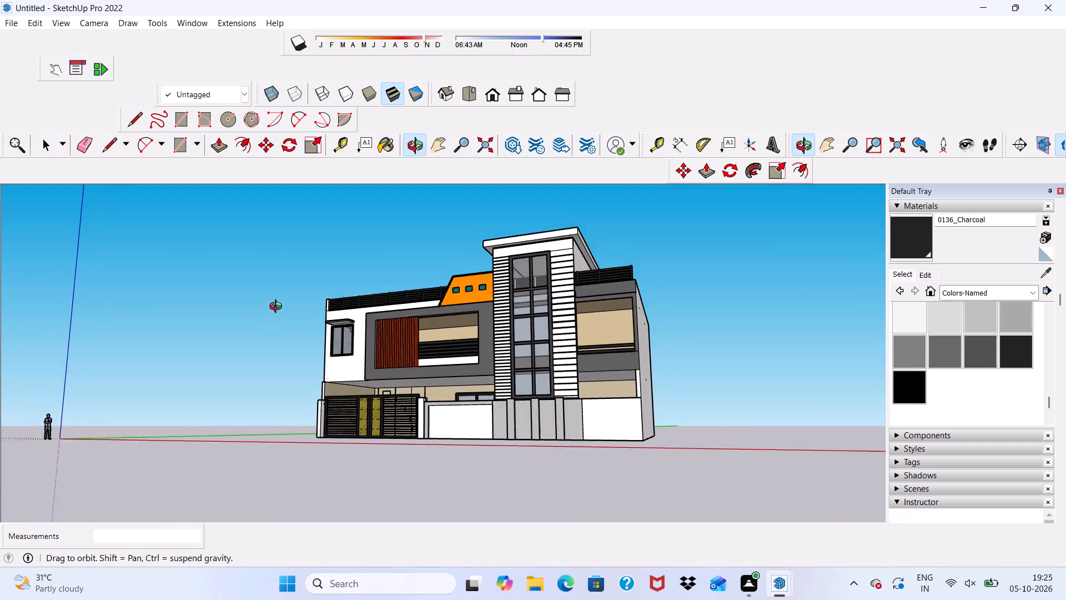
# Examine the coloured house exterior from straight on and from lower front angles.
pyautogui.moveTo(278, 308); pyautogui.dragTo(411, 378, button='middle')
pyautogui.scroll(4, 477, 385)
pyautogui.scroll(-4, 475, 385)
pyautogui.moveTo(480, 424); pyautogui.dragTo(436, 398, button='middle')
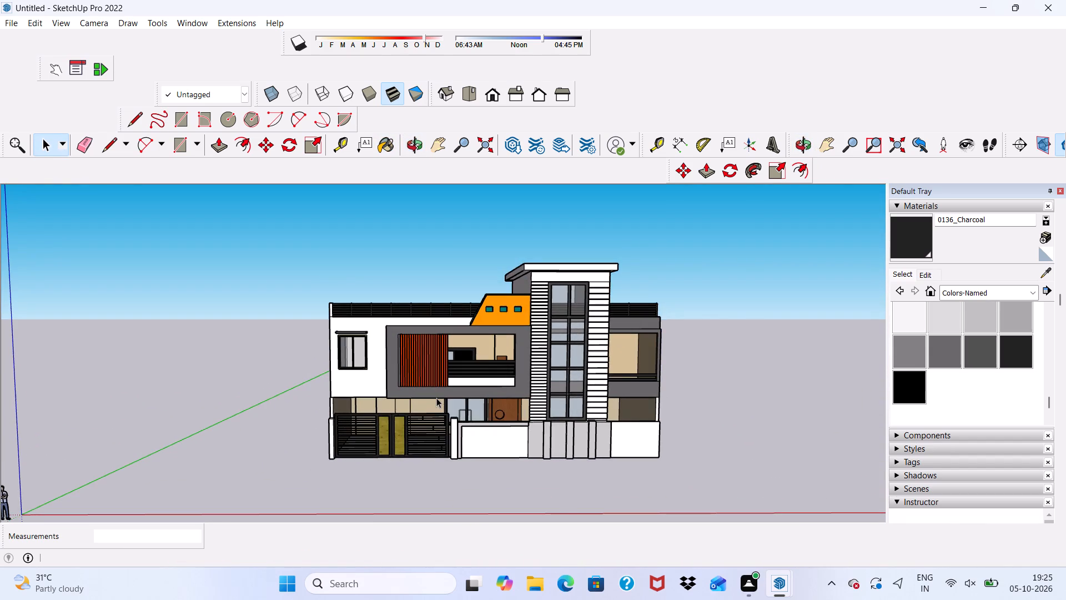
pyautogui.press('space')
pyautogui.scroll(-5, 338, 346)
pyautogui.scroll(5, 468, 347)
pyautogui.moveTo(315, 355); pyautogui.dragTo(362, 309, button='middle')
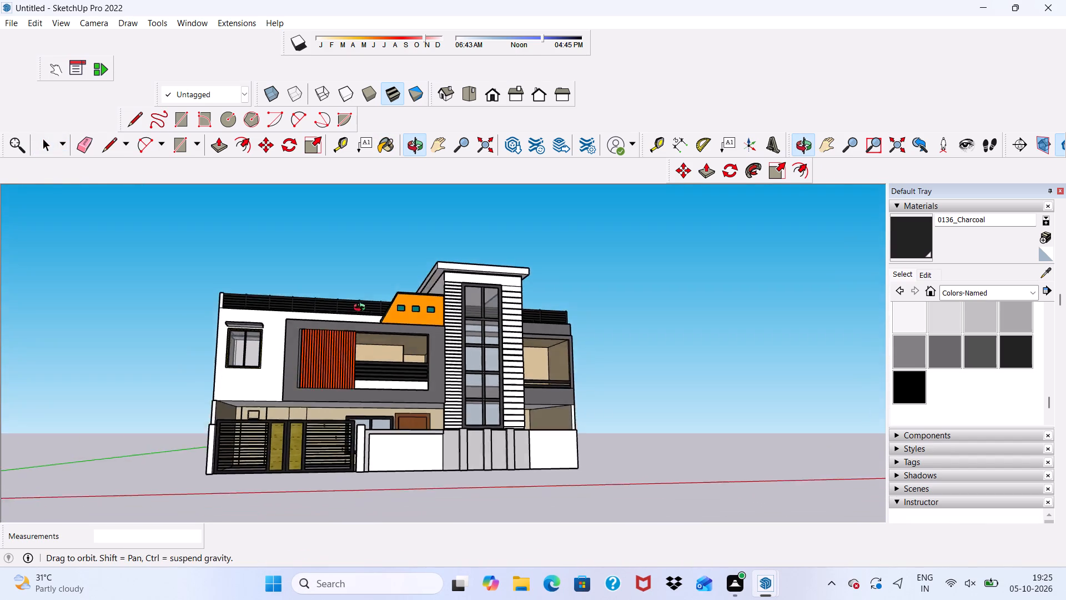
pyautogui.moveTo(362, 309); pyautogui.dragTo(368, 337, button='middle')
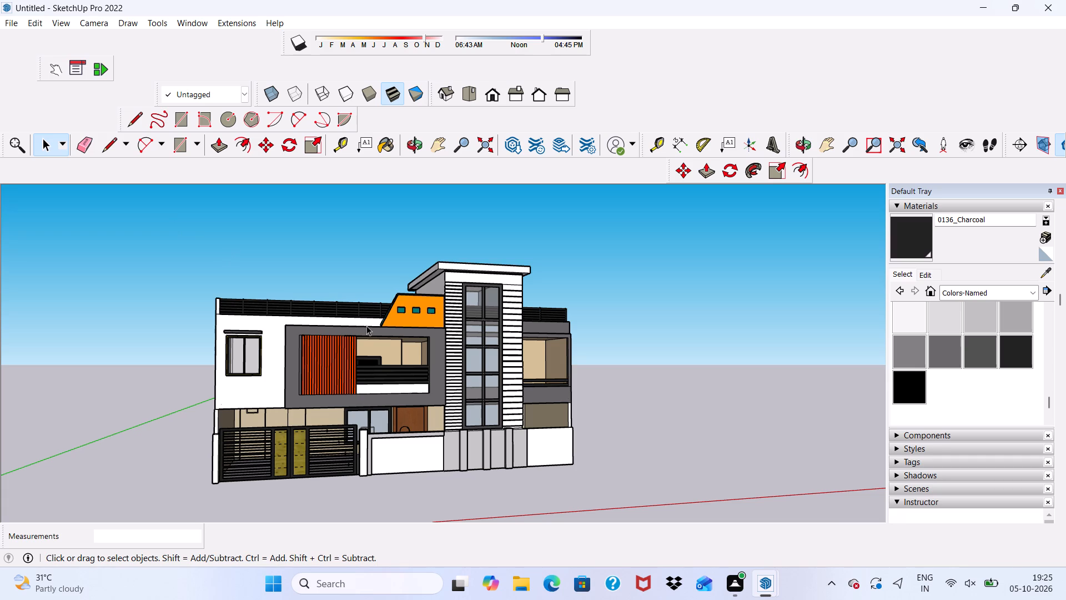
# Save the model as 222 in the Documents folder as a SketchUp model file.
pyautogui.hotkey('ctrl', 's')
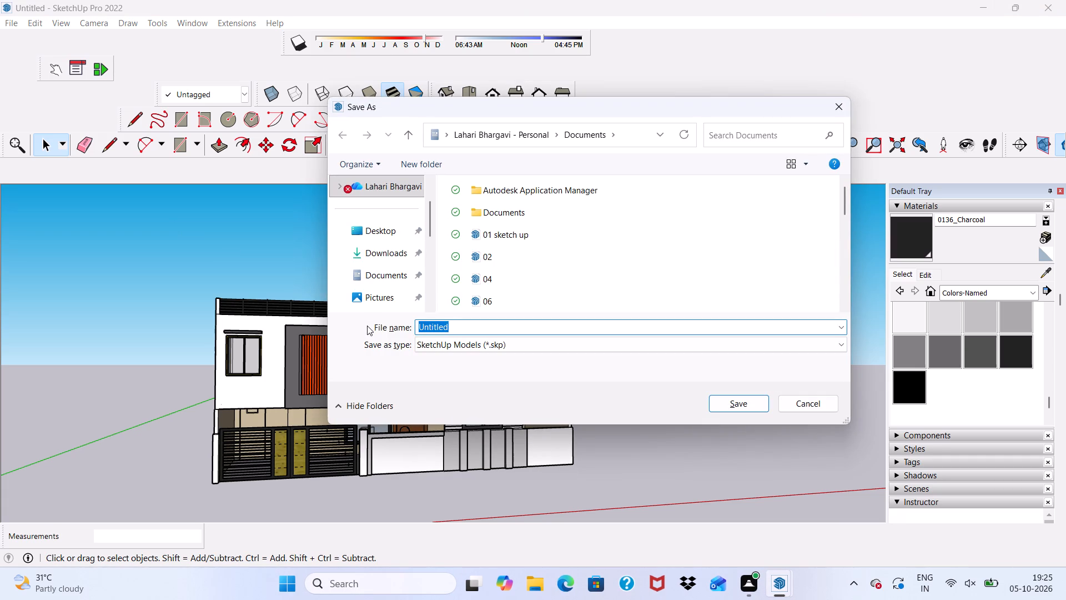
pyautogui.press('BackSpace')
pyautogui.write('22')
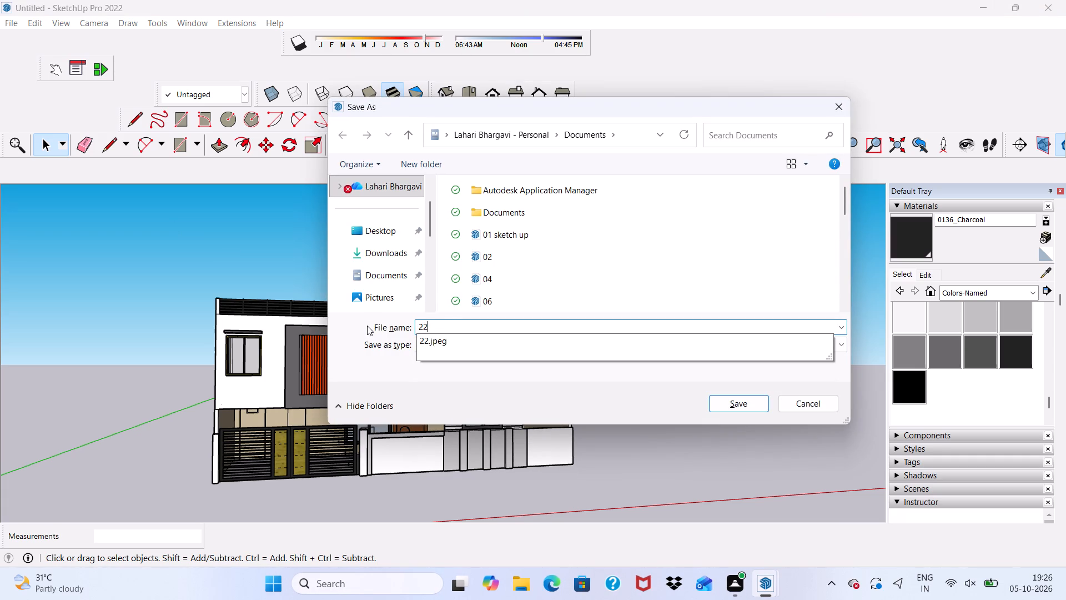
pyautogui.press('space')
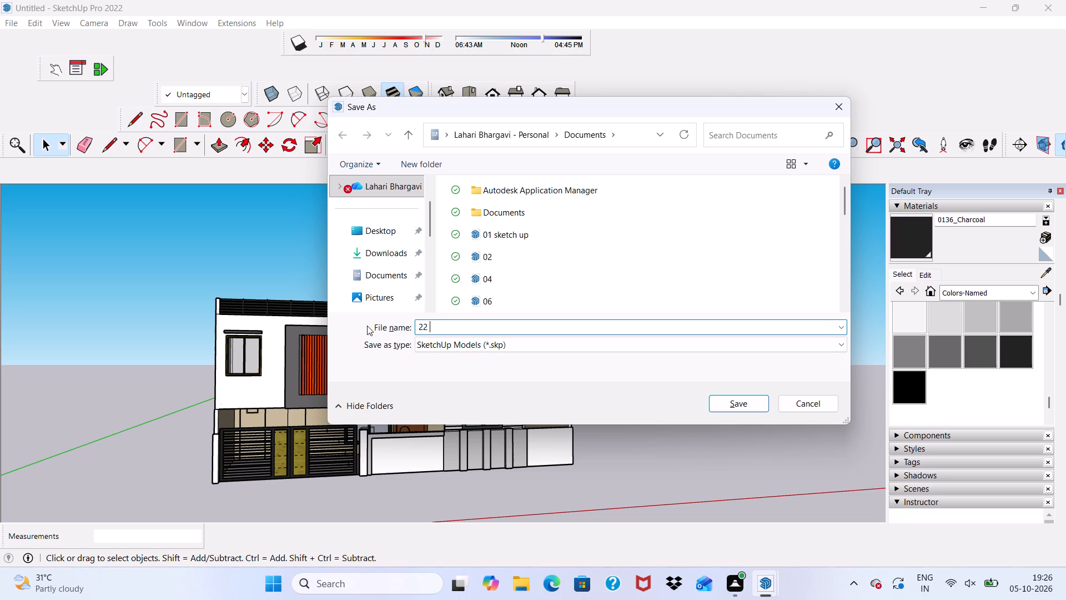
pyautogui.press('2')
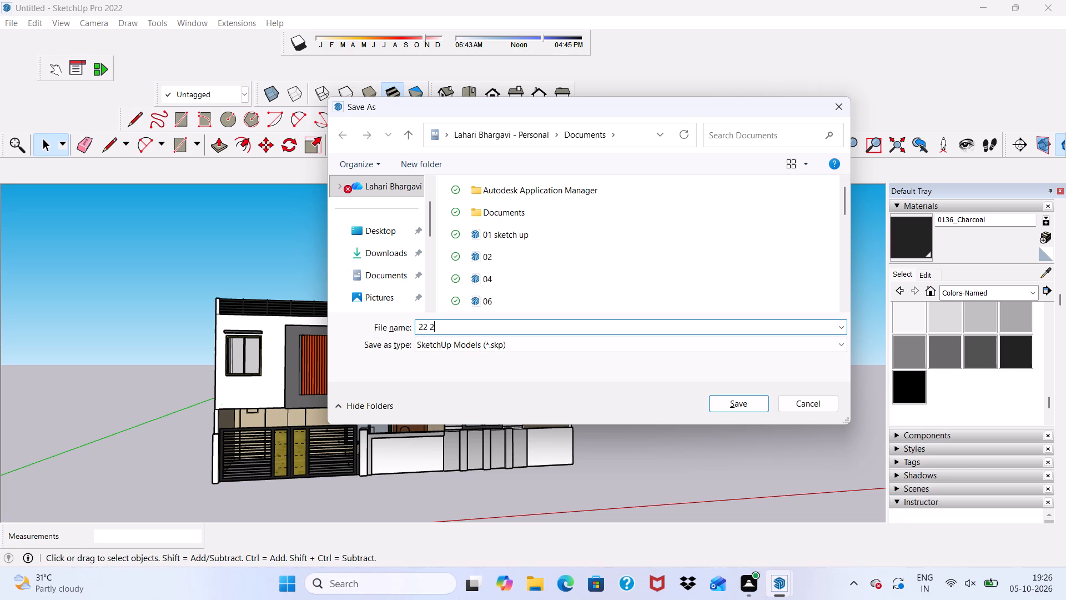
pyautogui.press('BackSpace')
pyautogui.press('BackSpace')
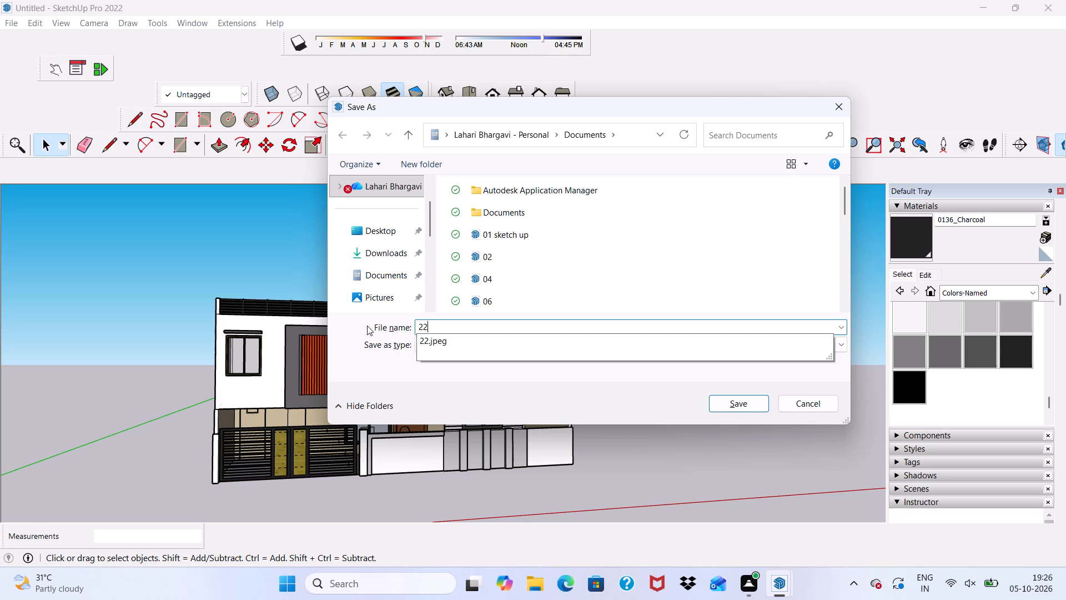
pyautogui.press('2')
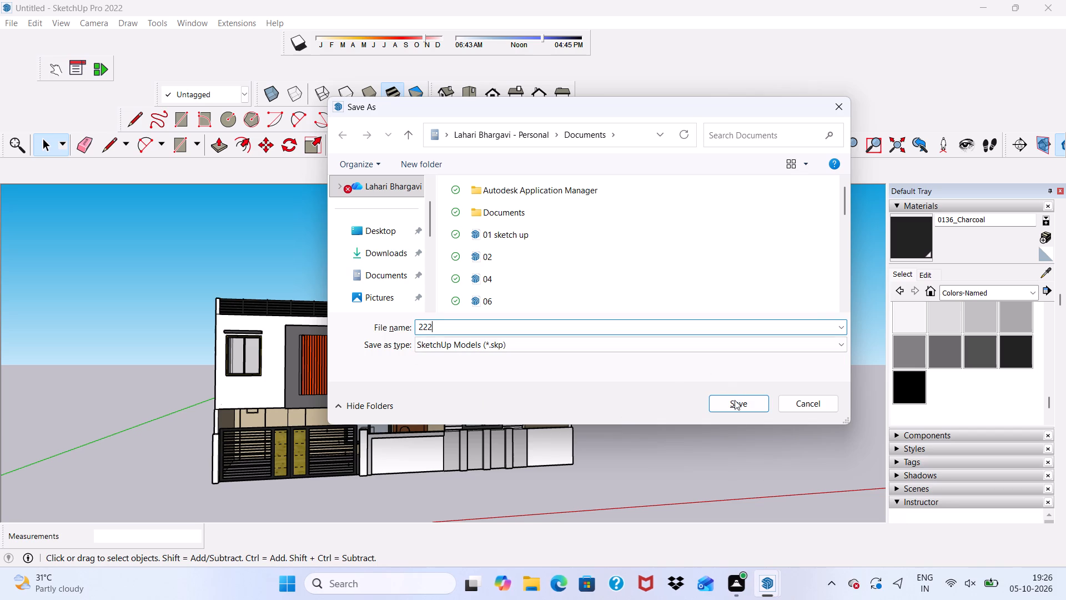
pyautogui.click(734, 408)
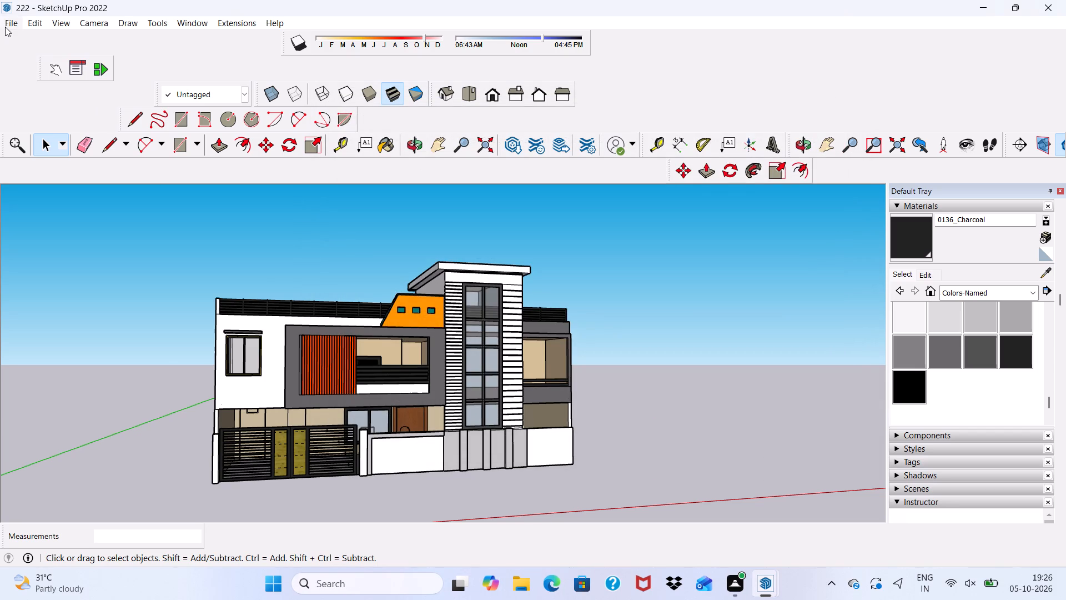
# Export the current front view as a 2D JPEG image named 222pdf in the Downloads folder.
pyautogui.click(6, 27)
pyautogui.scroll(-2, 15, 49)
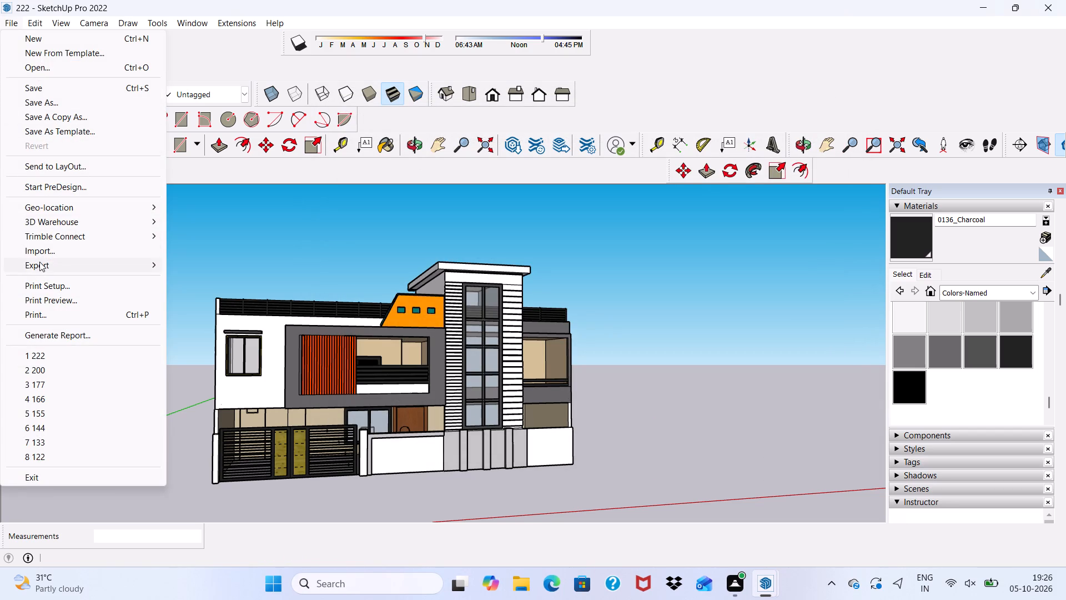
pyautogui.click(39, 269)
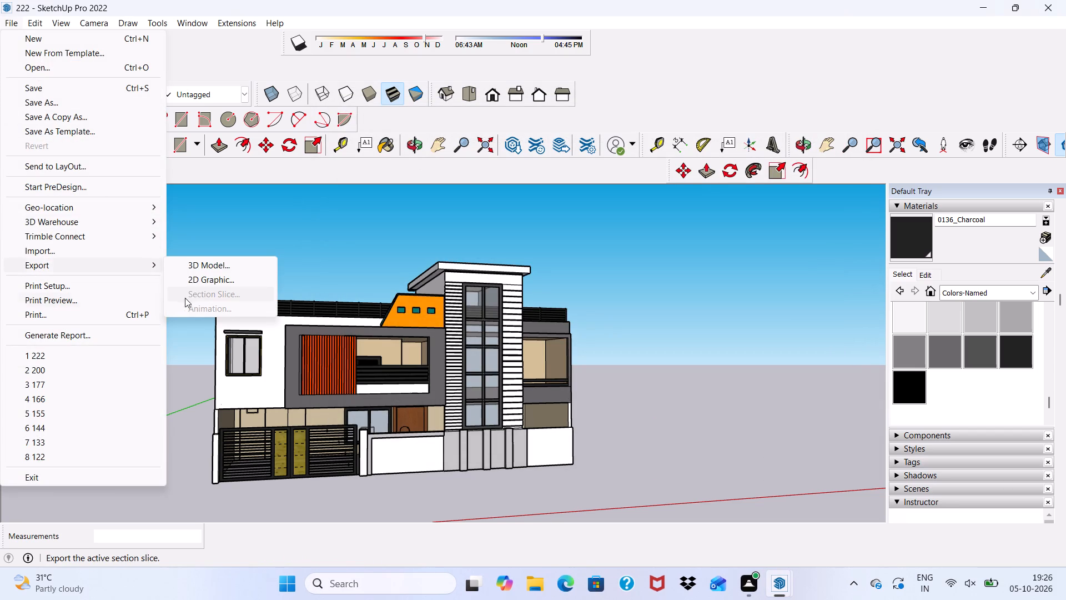
pyautogui.click(203, 281)
pyautogui.scroll(-2, 198, 284)
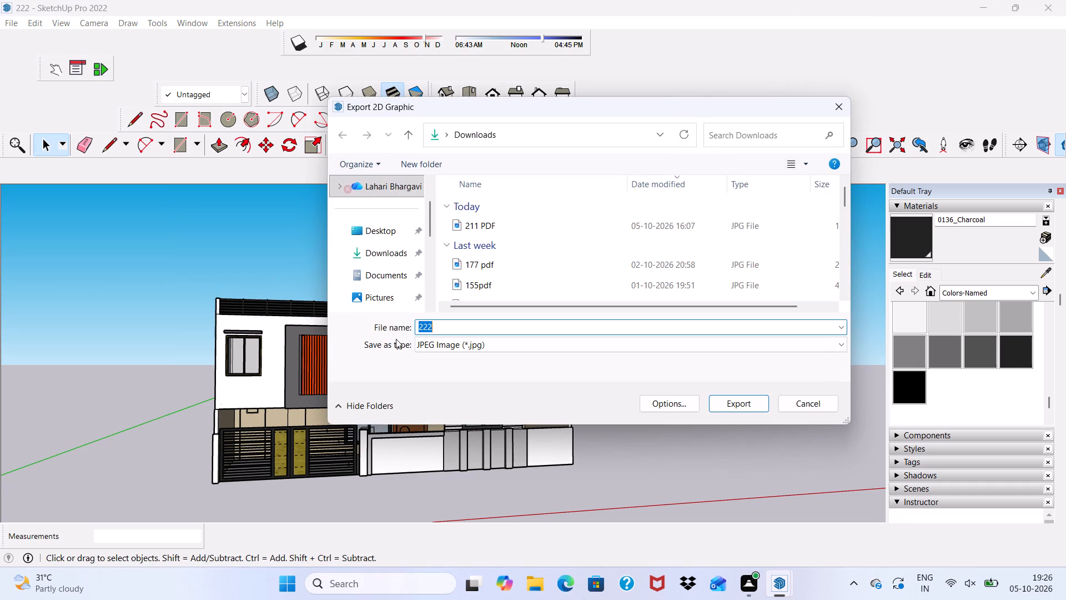
pyautogui.click(484, 328)
pyautogui.write('pdf')
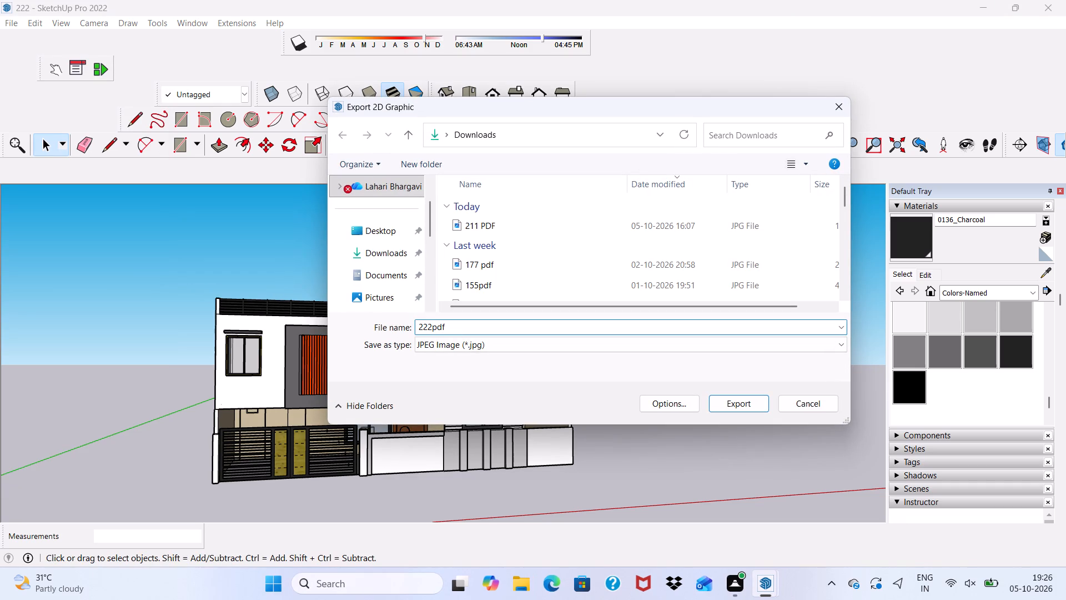
pyautogui.click(733, 406)
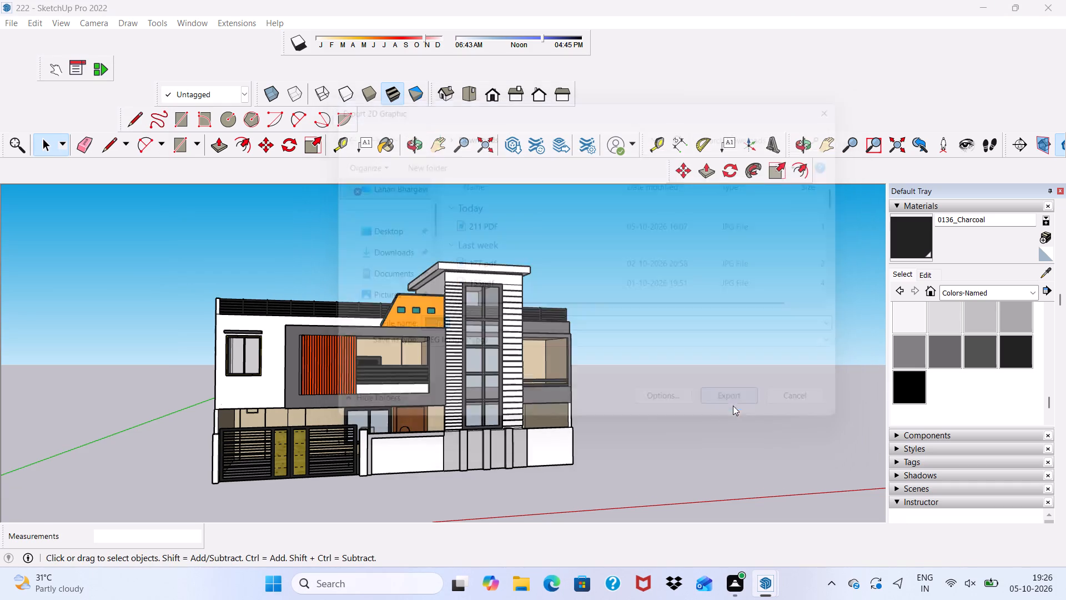
# Examine the finished house from the front and from the corner on the stair tower side.
pyautogui.scroll(2, 470, 450)
pyautogui.moveTo(450, 457); pyautogui.dragTo(317, 447, button='middle')
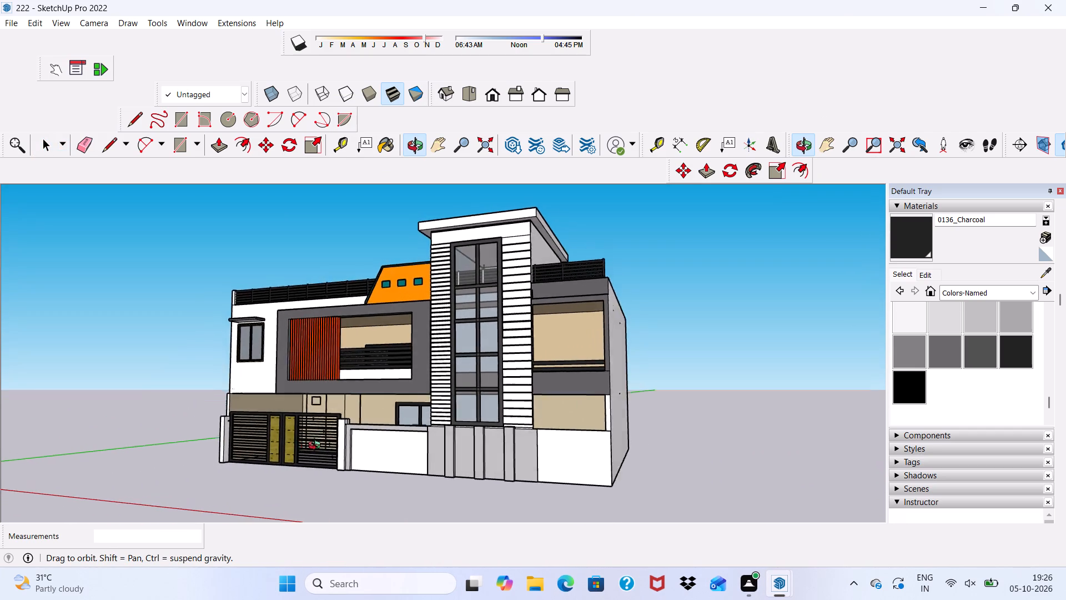
pyautogui.moveTo(317, 447); pyautogui.dragTo(358, 461, button='middle')
pyautogui.scroll(4, 485, 346)
pyautogui.scroll(-5, 474, 331)
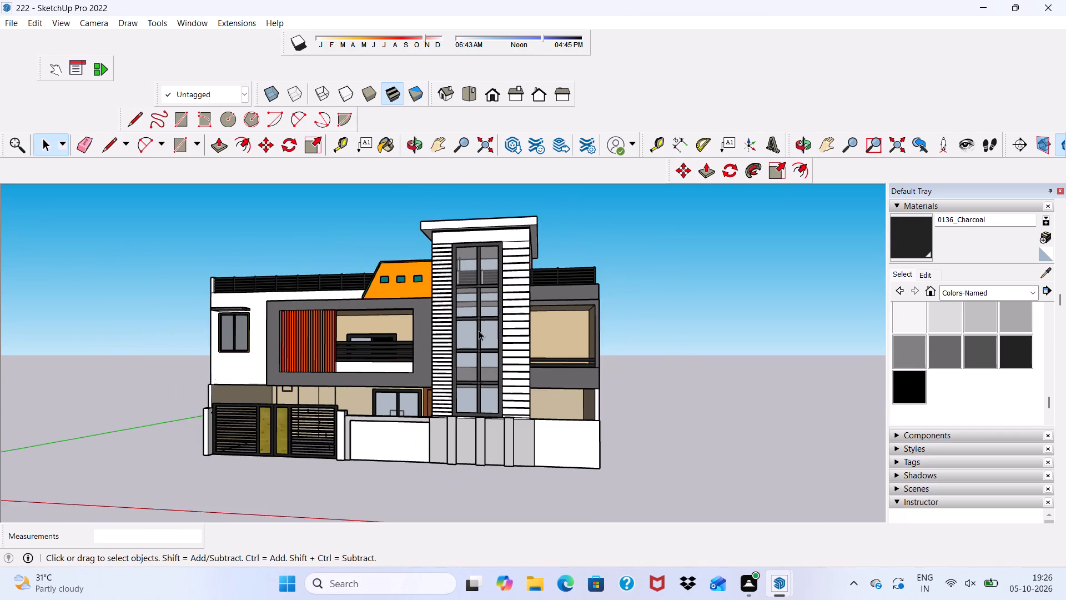
pyautogui.moveTo(504, 328); pyautogui.dragTo(451, 355, button='middle')
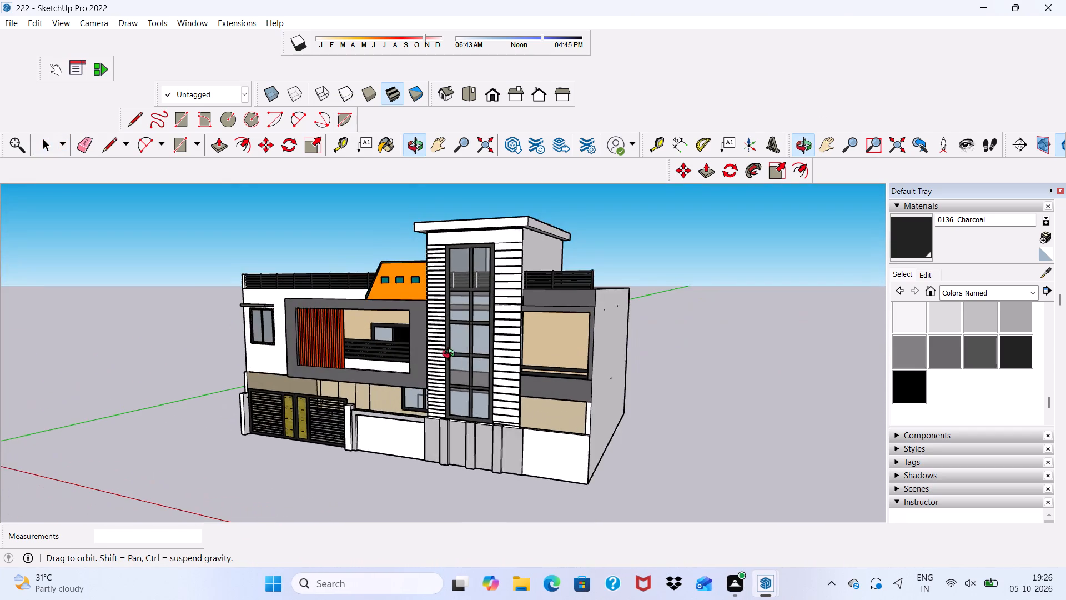
pyautogui.moveTo(451, 355); pyautogui.dragTo(459, 354, button='middle')
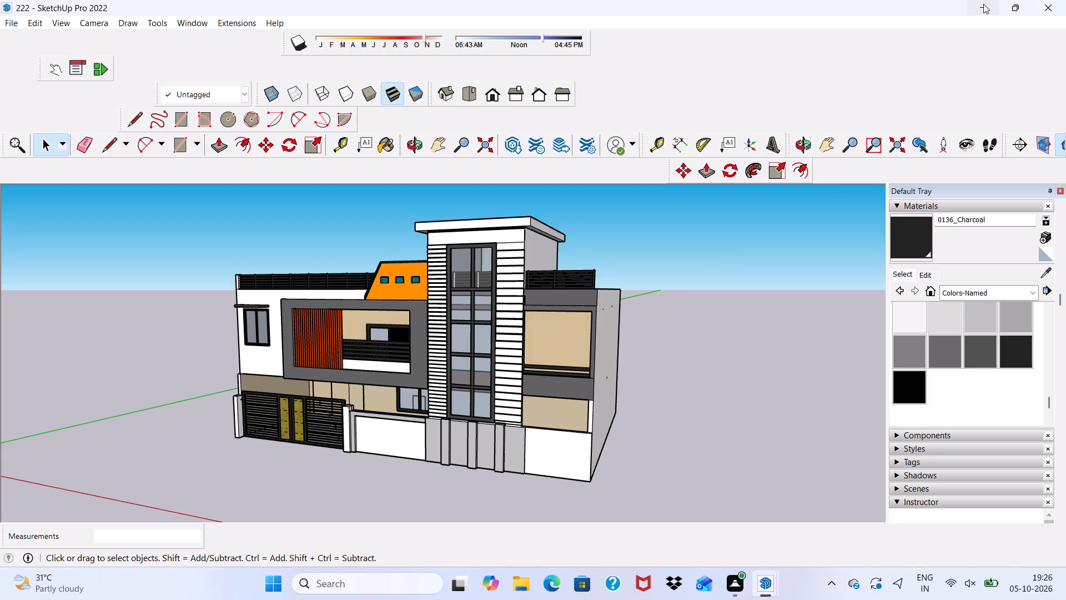